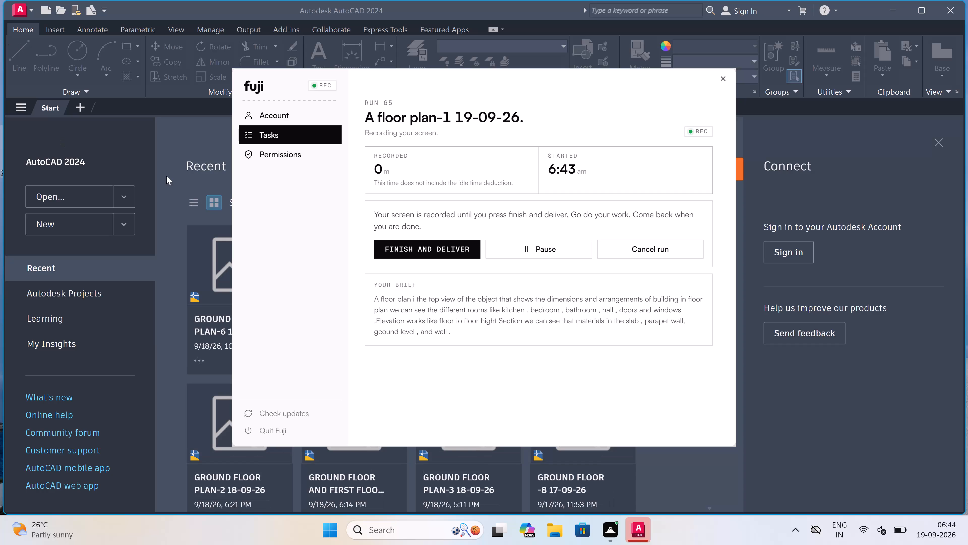
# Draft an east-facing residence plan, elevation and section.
# Start a new blank drawing.
pyautogui.click(175, 148)
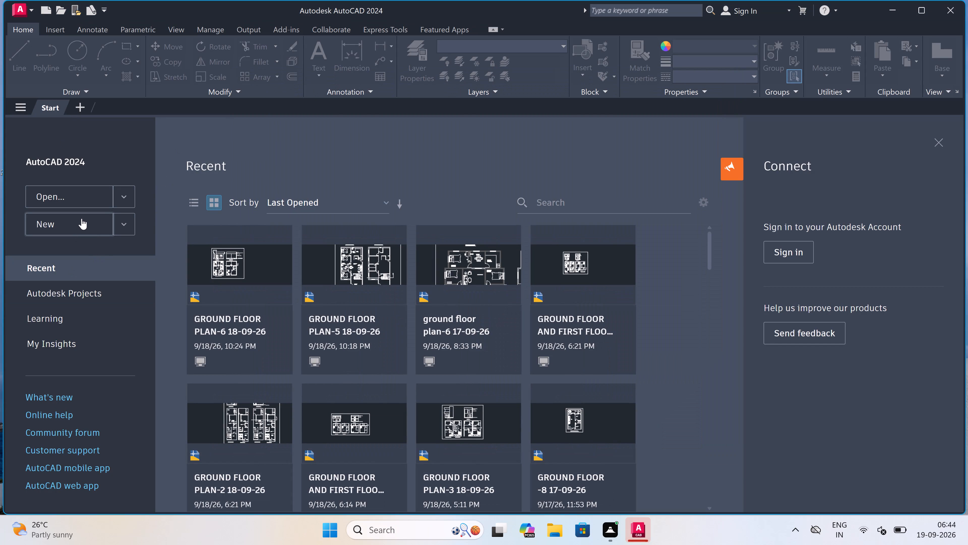
pyautogui.tripleClick(82, 219)
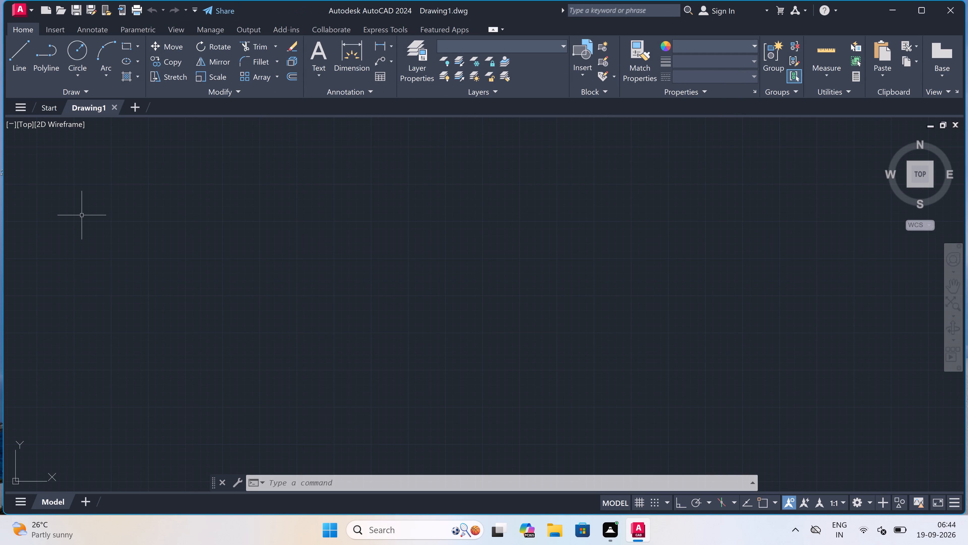
# Configure the drawing units to Engineering length with 0'-0" precision and an insertion scale in inches.
pyautogui.write('un')
pyautogui.press('space')
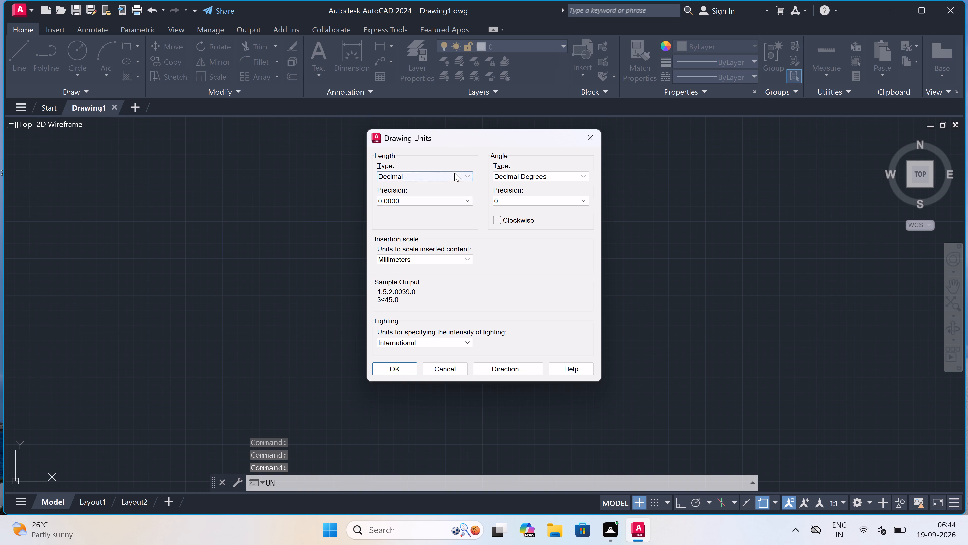
pyautogui.tripleClick(450, 174)
pyautogui.click(442, 200)
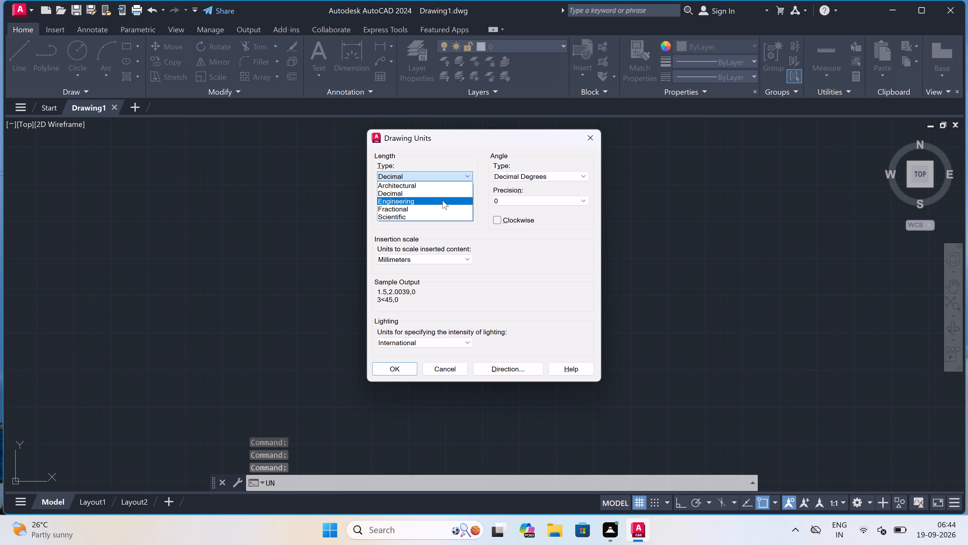
pyautogui.click(438, 192)
pyautogui.doubleClick(435, 204)
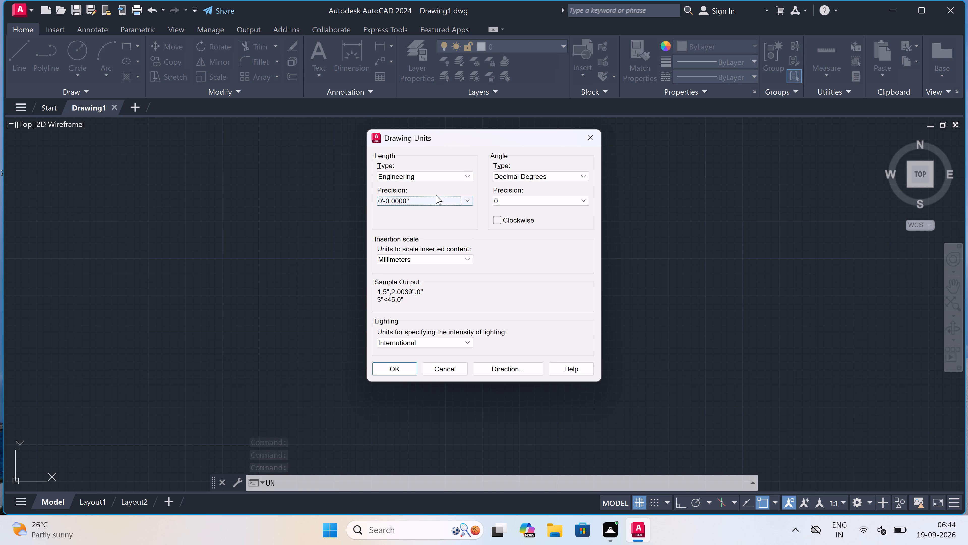
pyautogui.click(460, 202)
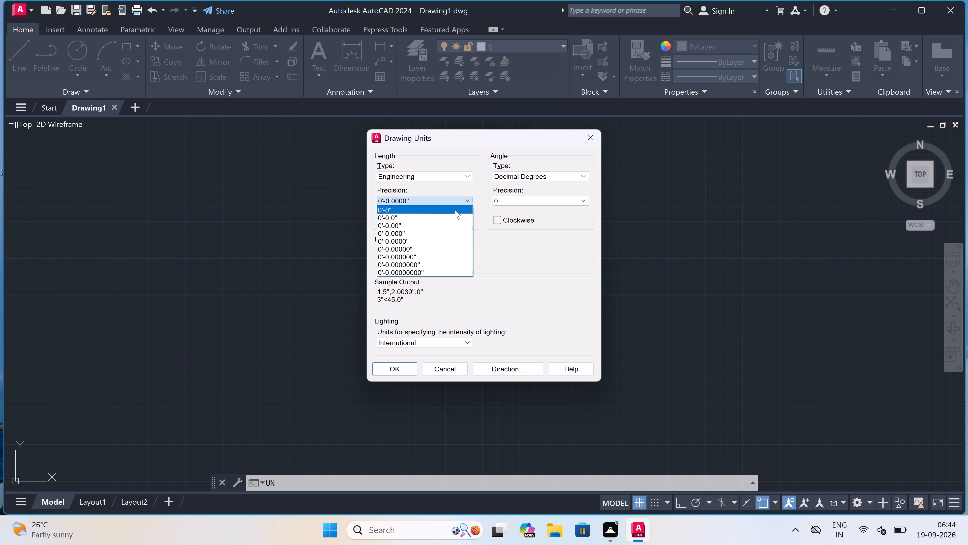
pyautogui.click(455, 210)
pyautogui.tripleClick(429, 264)
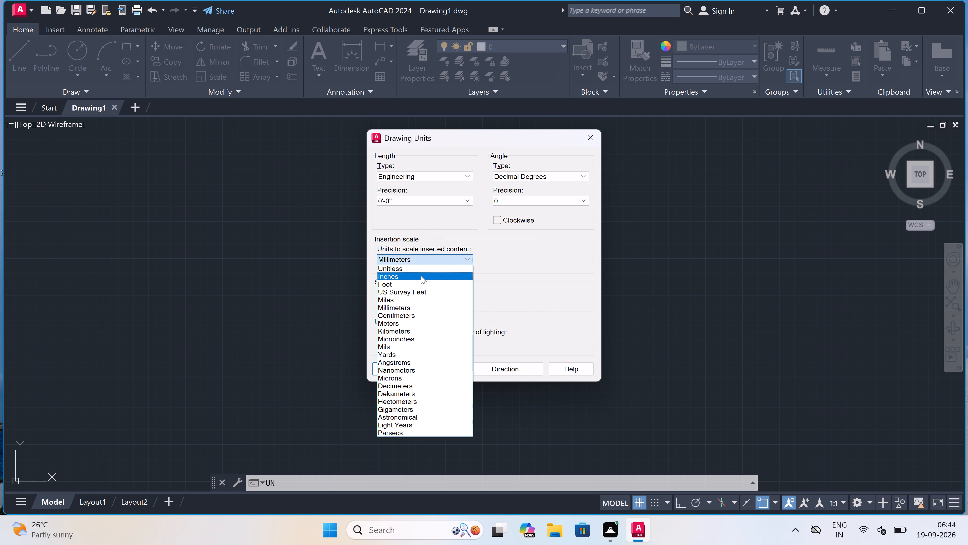
pyautogui.click(421, 276)
pyautogui.click(388, 372)
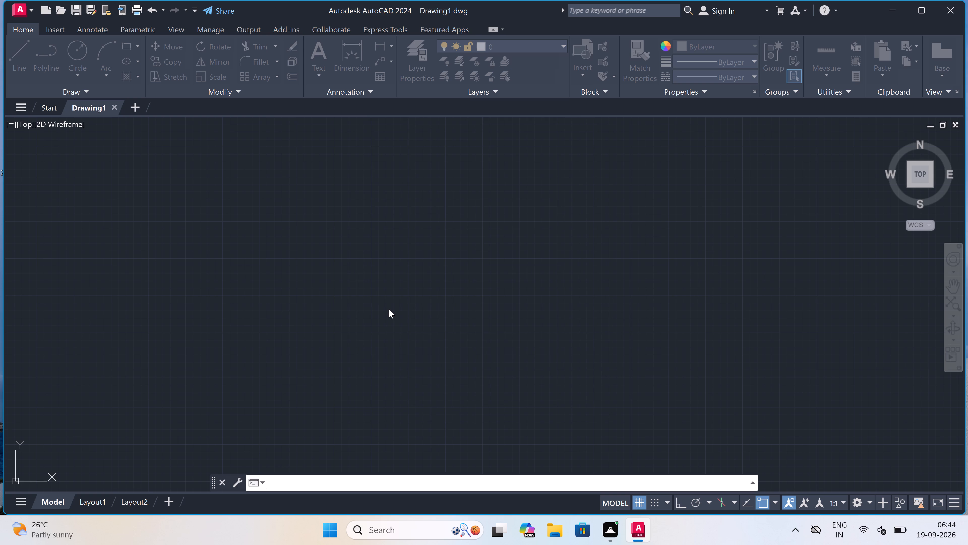
# Draw one vertical and one horizontal construction line through a common point, with Ortho on.
pyautogui.press('x')
pyautogui.press('l')
pyautogui.press('space')
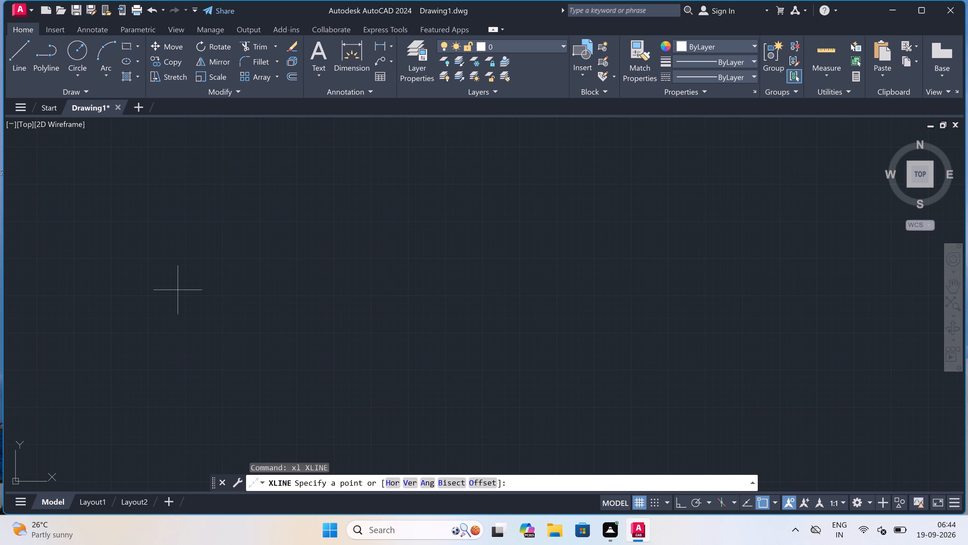
pyautogui.click(251, 187)
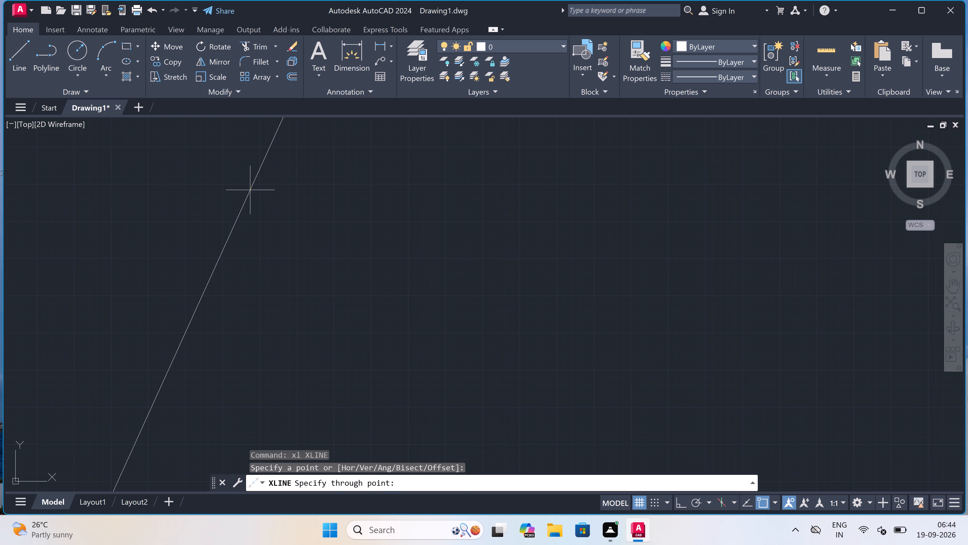
pyautogui.press('F8')
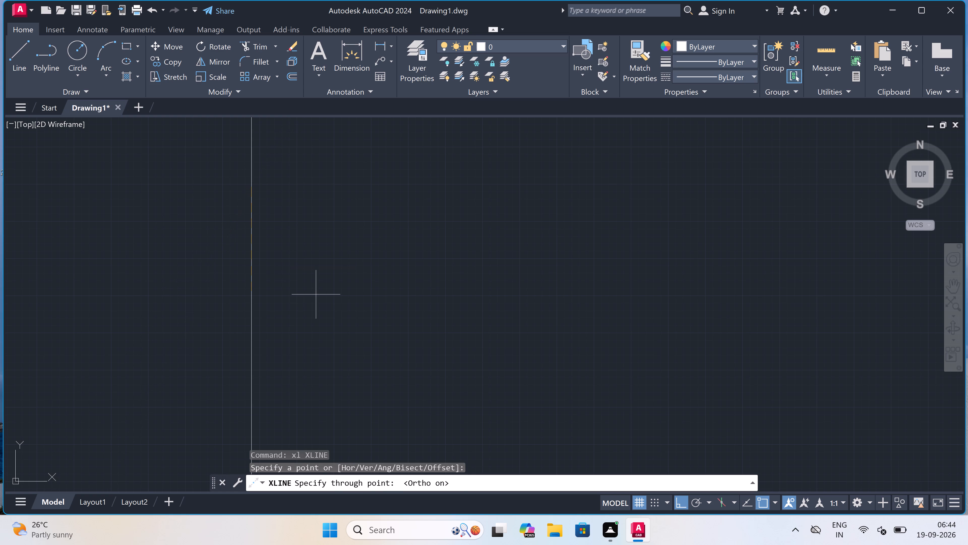
pyautogui.tripleClick(316, 294)
pyautogui.click(315, 294)
pyautogui.click(254, 194)
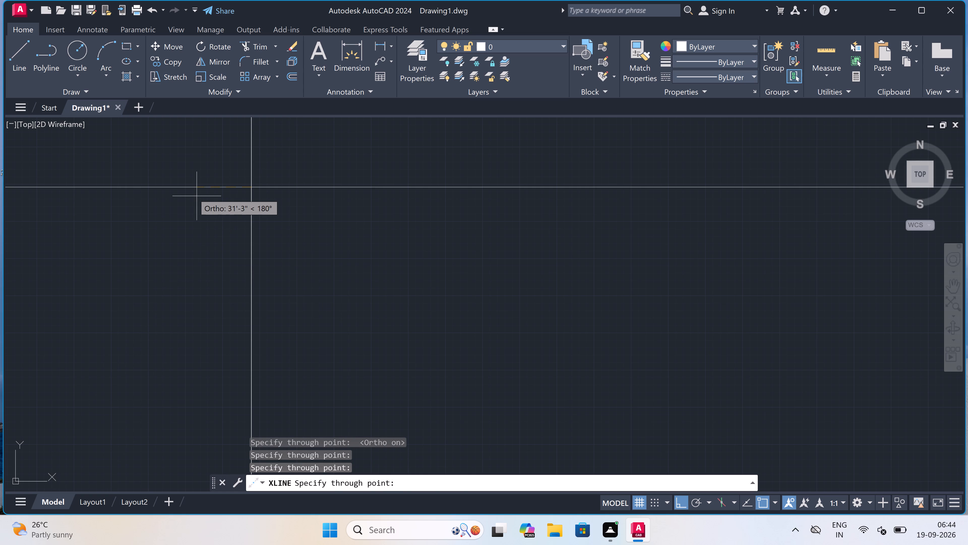
pyautogui.click(193, 194)
pyautogui.press('Escape')
# Trim the construction lines above and to the left of their intersection to form the plan's upper-left outer corner.
pyautogui.scroll(3, 209, 178)
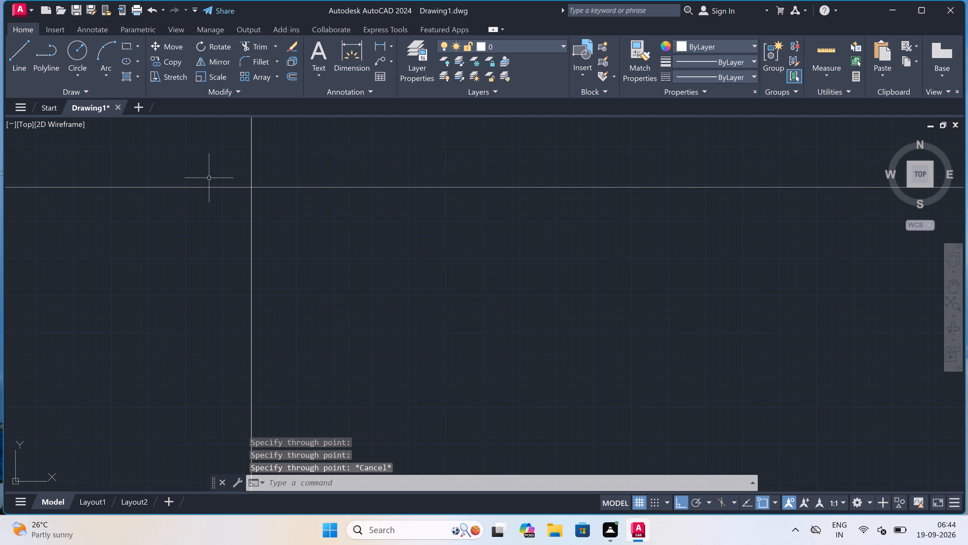
pyautogui.scroll(3, 434, 219)
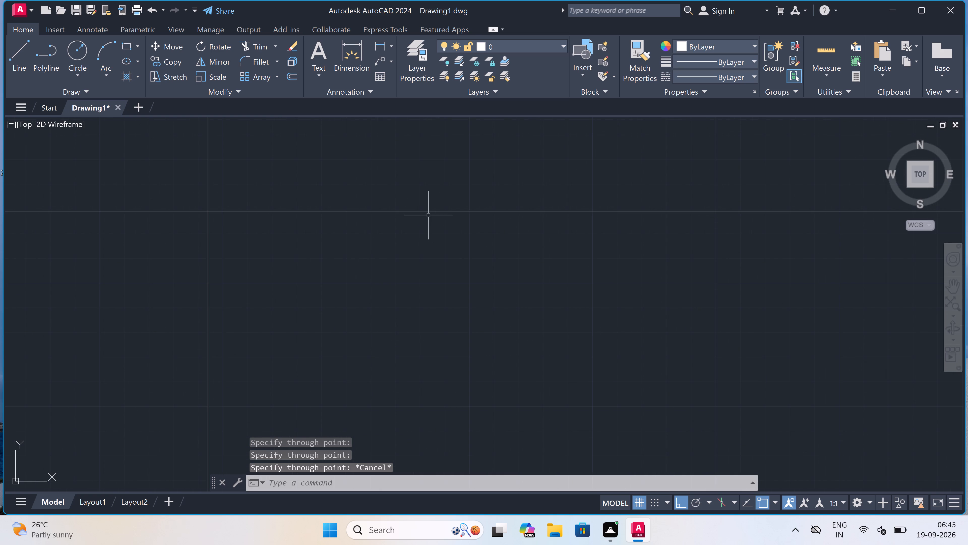
pyautogui.scroll(-2, 406, 207)
pyautogui.press('t')
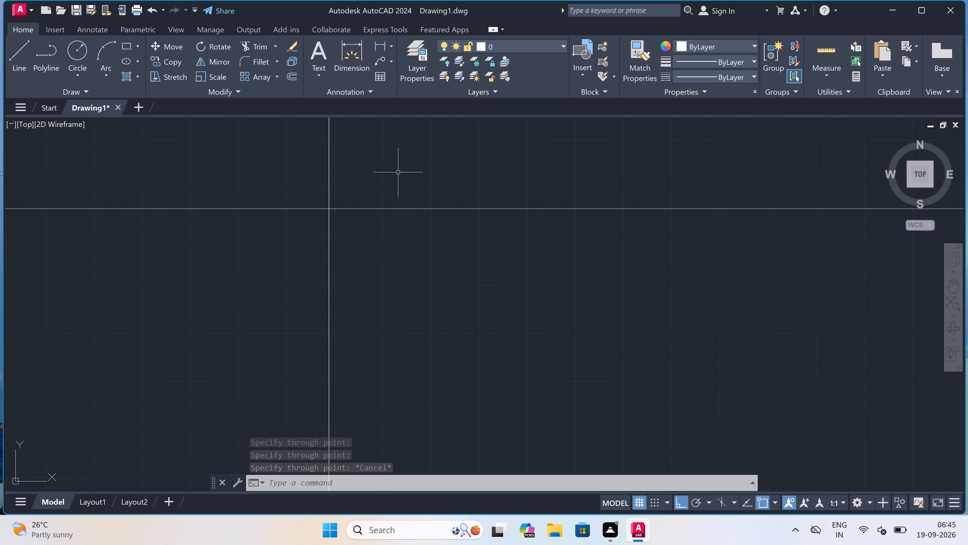
pyautogui.press('r')
pyautogui.press('space')
pyautogui.doubleClick(342, 153)
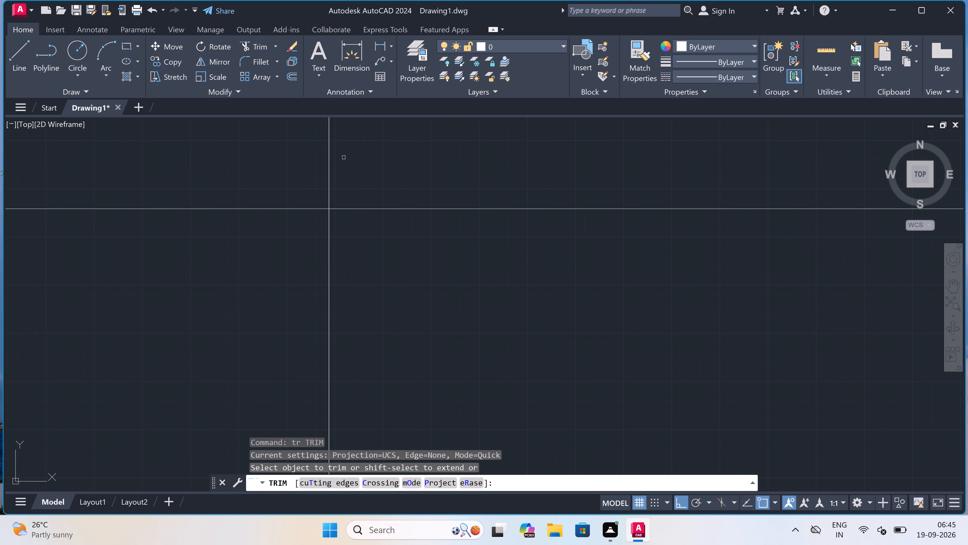
pyautogui.click(171, 263)
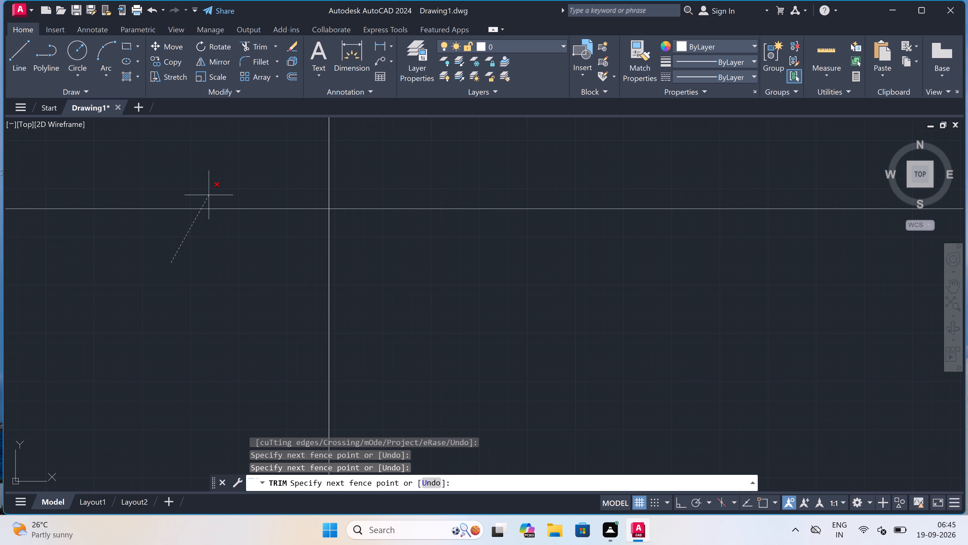
pyautogui.click(341, 162)
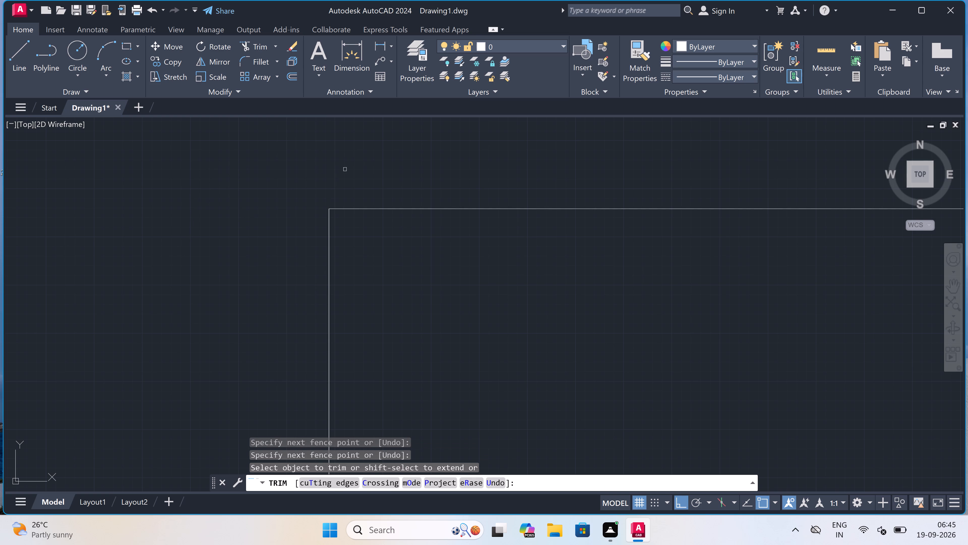
pyautogui.press('Escape')
# Offset the top horizontal line and the left vertical line 9" inward to form the outer wall thickness.
pyautogui.scroll(1, 403, 193)
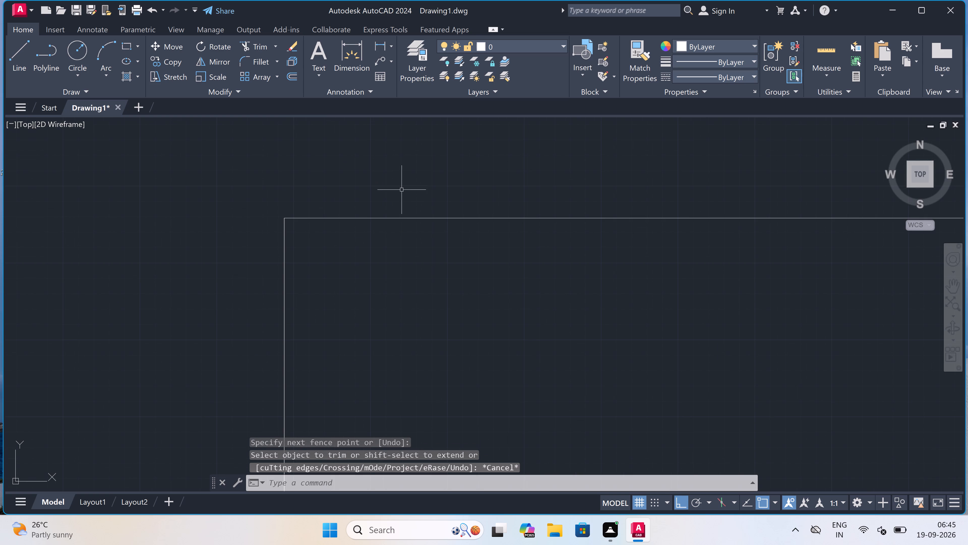
pyautogui.press('o')
pyautogui.press('space')
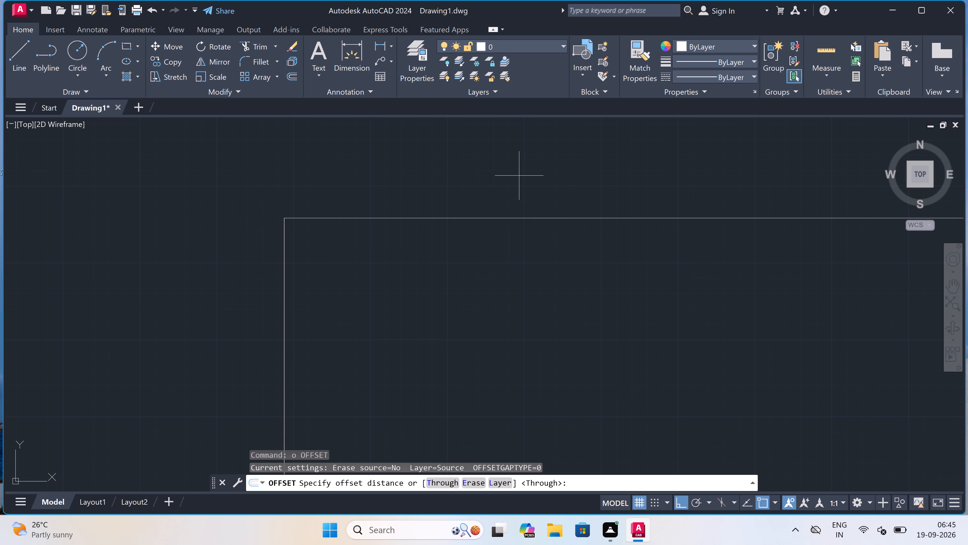
pyautogui.click(512, 221)
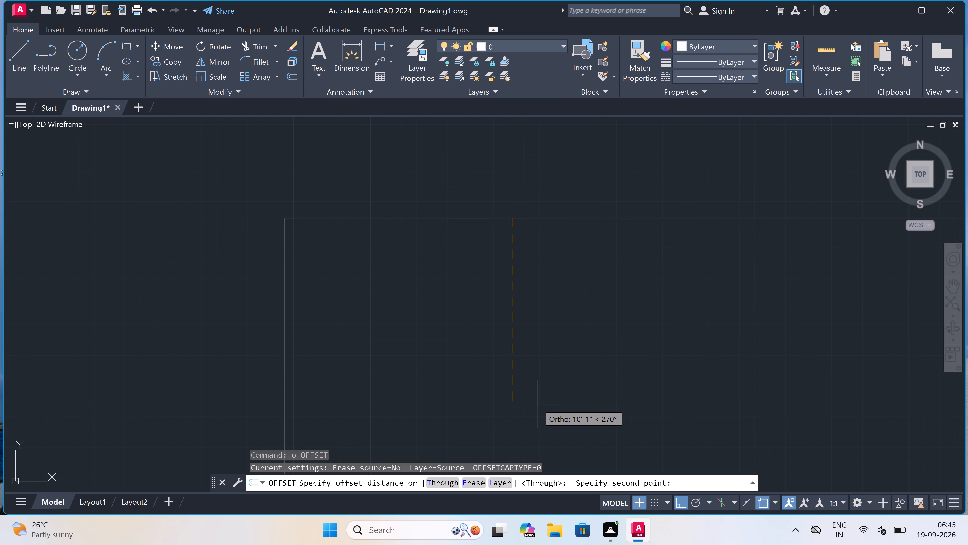
pyautogui.press('9')
pyautogui.write('"')
pyautogui.press('space')
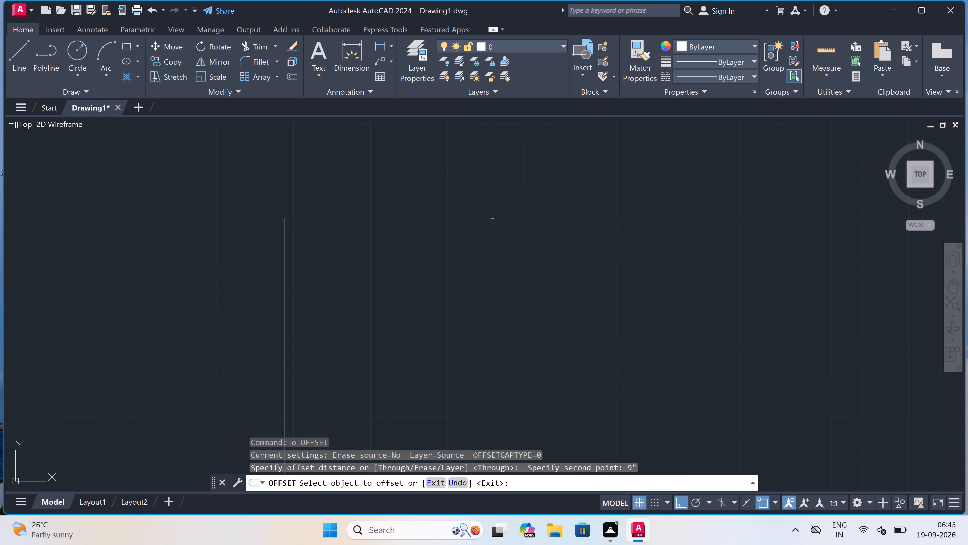
pyautogui.doubleClick(494, 218)
pyautogui.doubleClick(494, 246)
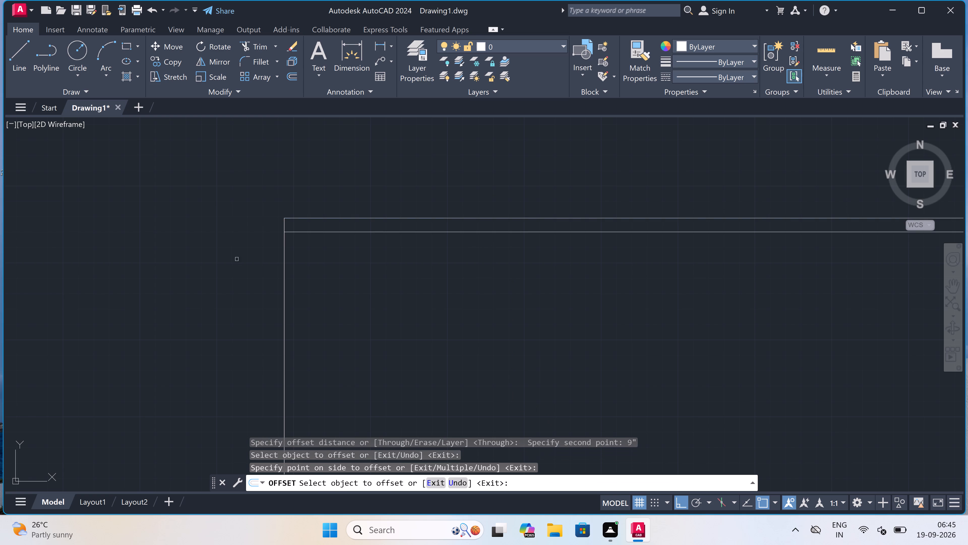
pyautogui.click(283, 242)
pyautogui.click(309, 253)
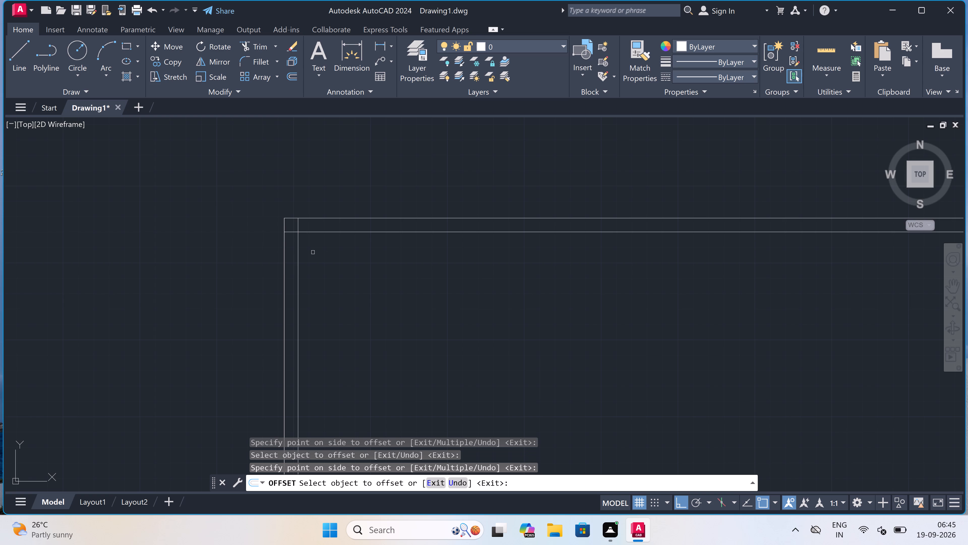
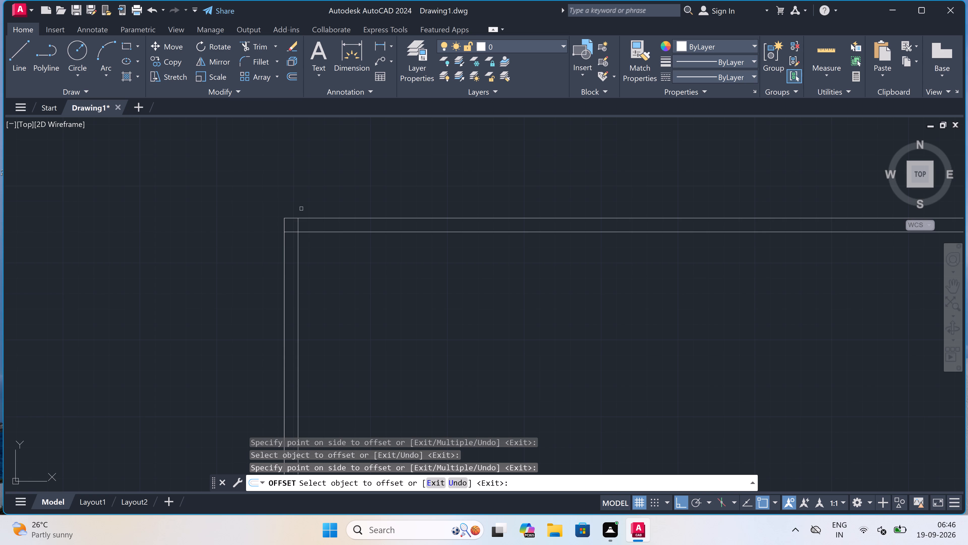
# Offset the inner line of the top outer wall 13' downward to mark the room depth.
pyautogui.press('Escape')
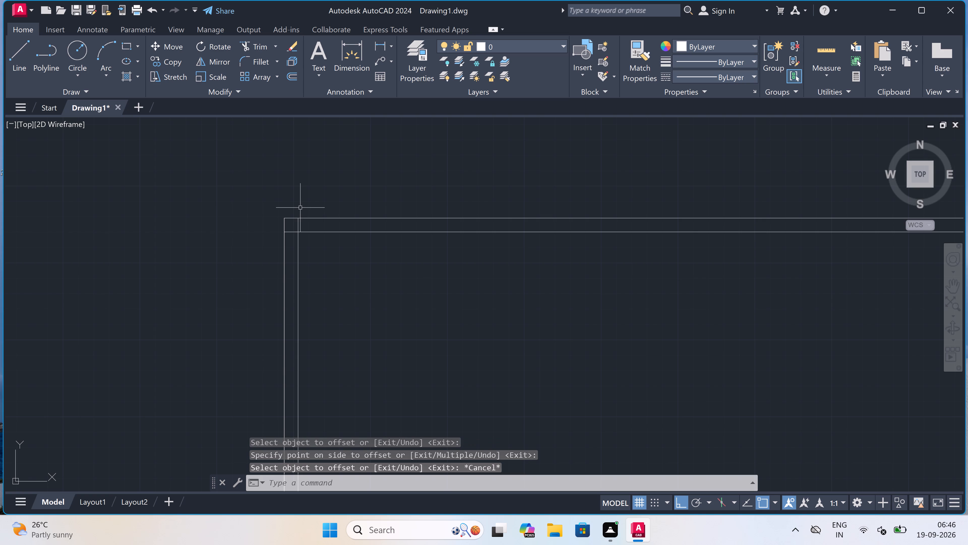
pyautogui.press('o')
pyautogui.press('space')
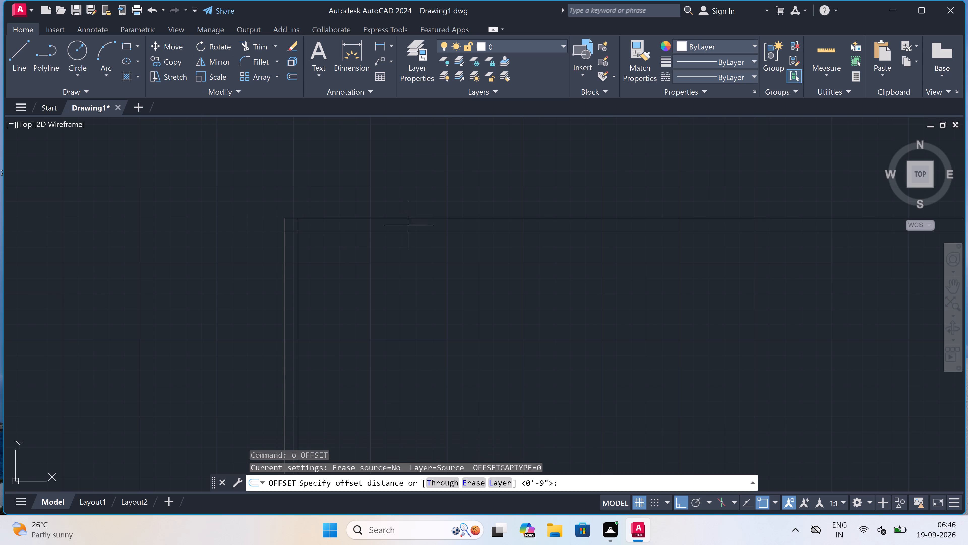
pyautogui.click(470, 226)
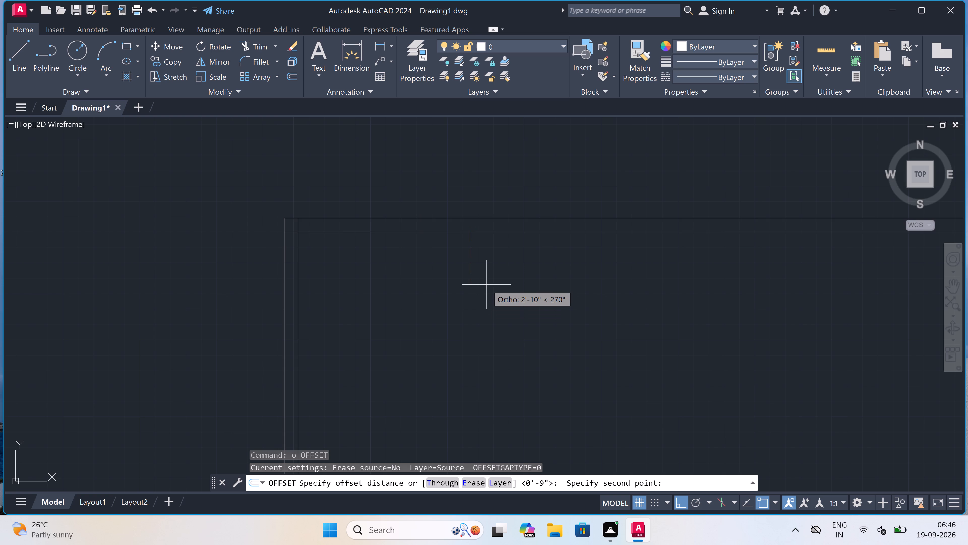
pyautogui.write("13'")
pyautogui.press('space')
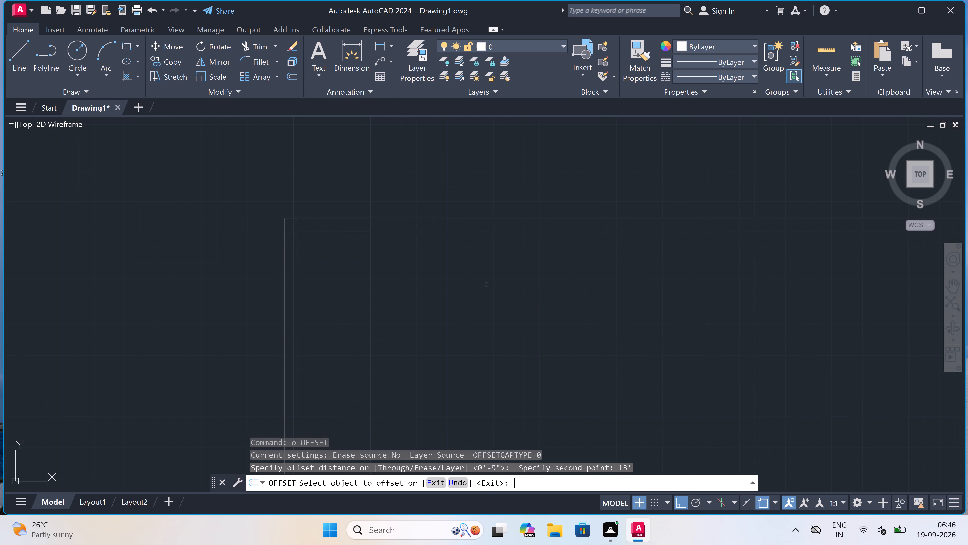
pyautogui.click(472, 232)
pyautogui.moveTo(472, 232); pyautogui.dragTo(472, 235)
pyautogui.click(445, 274)
pyautogui.scroll(-5, 446, 270)
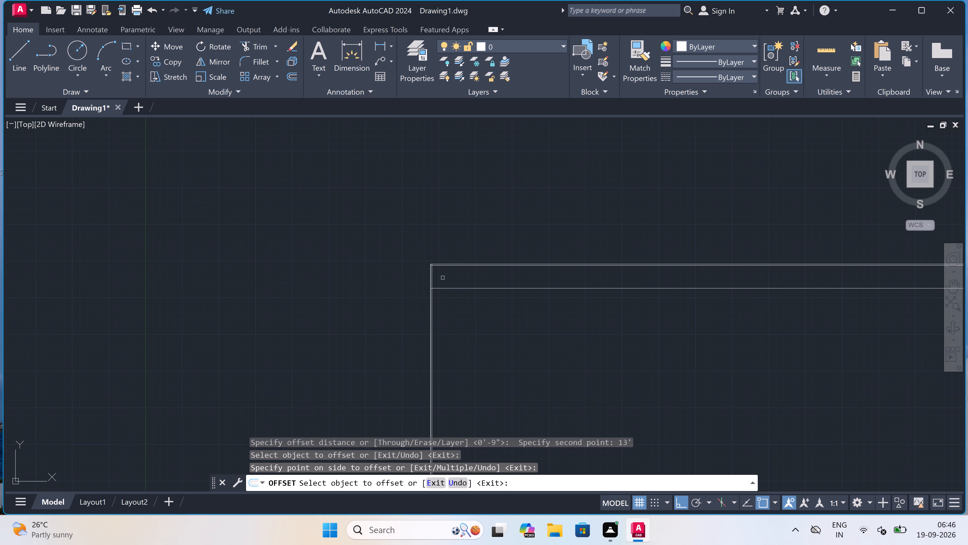
pyautogui.scroll(3, 442, 279)
pyautogui.scroll(2, 429, 317)
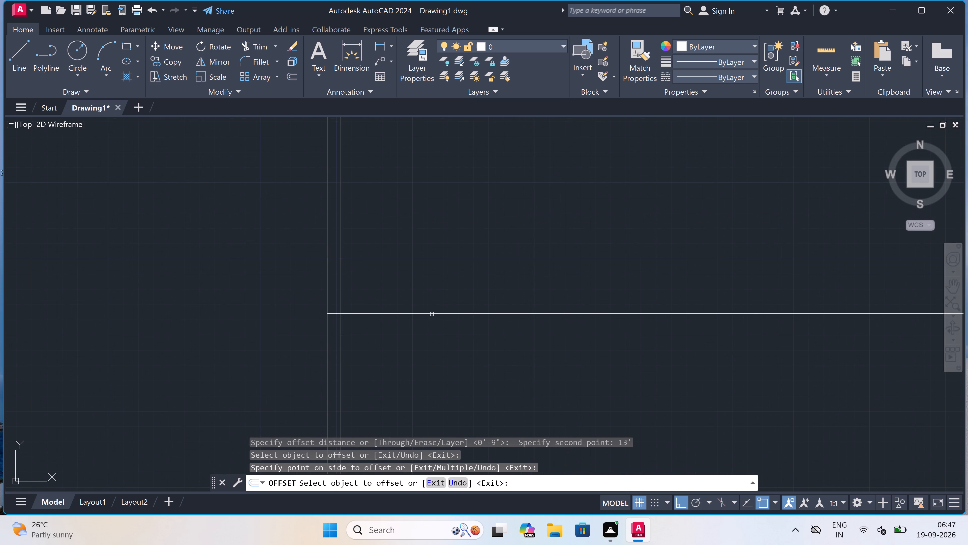
pyautogui.scroll(-1, 435, 309)
pyautogui.press('Escape')
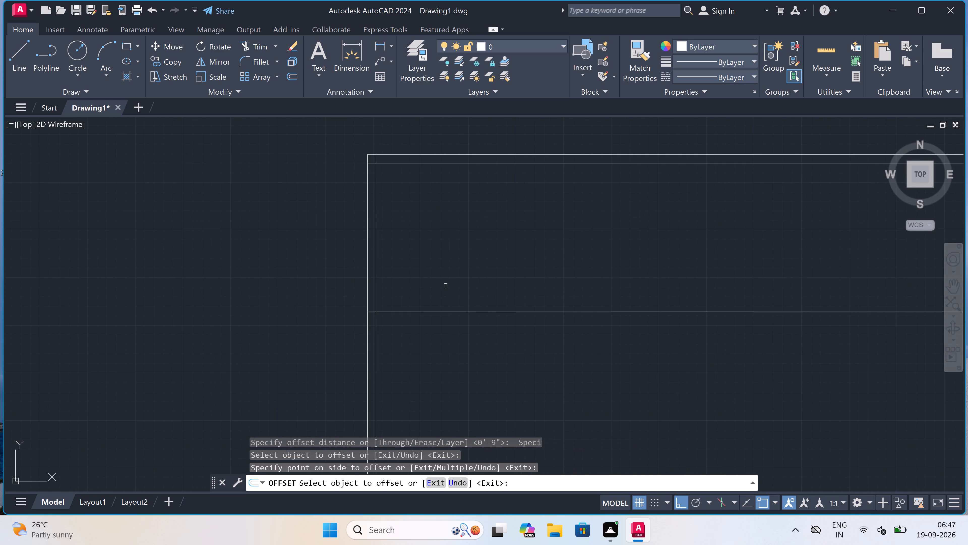
# Offset the horizontal line below the top wall 4.5" downward to form the horizontal partition wall.
pyautogui.press('space')
pyautogui.doubleClick(447, 311)
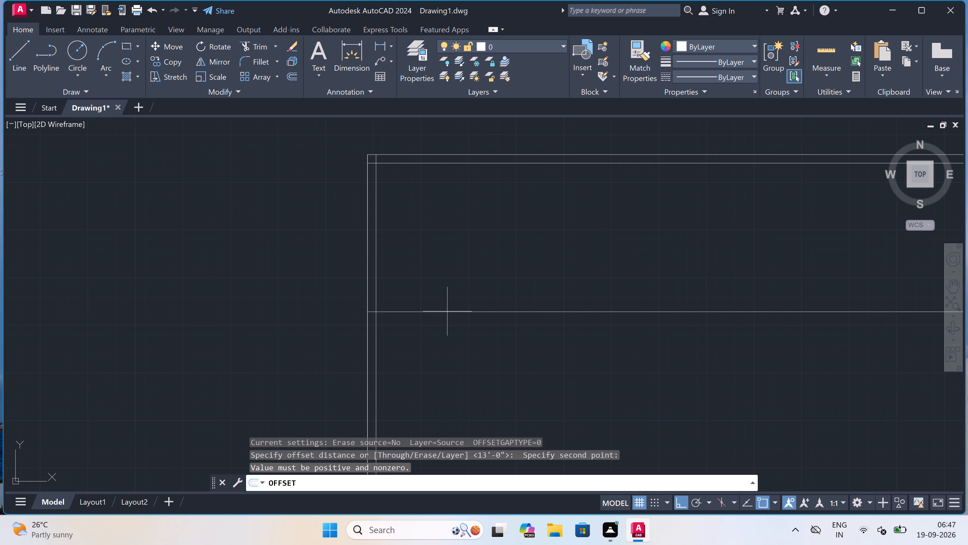
pyautogui.click(472, 311)
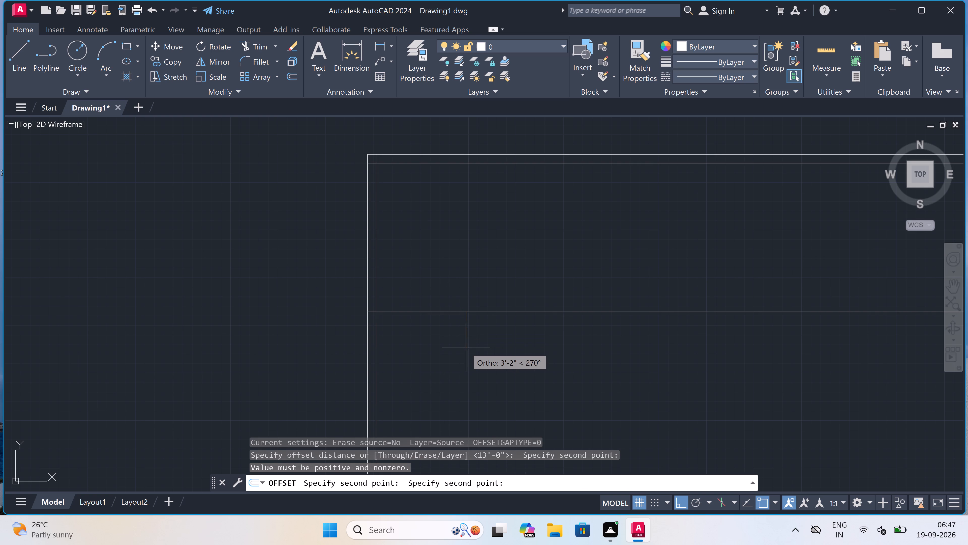
pyautogui.write('4.5"')
pyautogui.press('space')
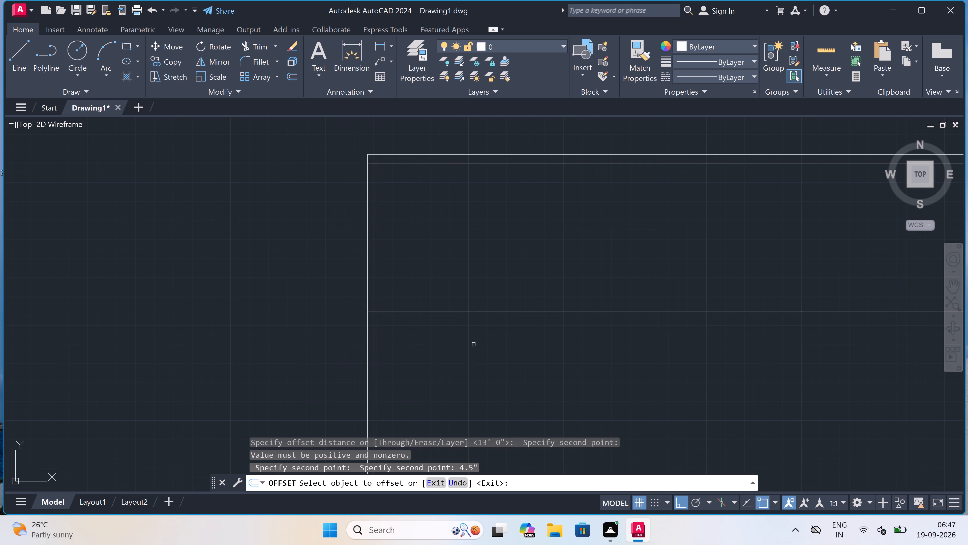
pyautogui.doubleClick(482, 312)
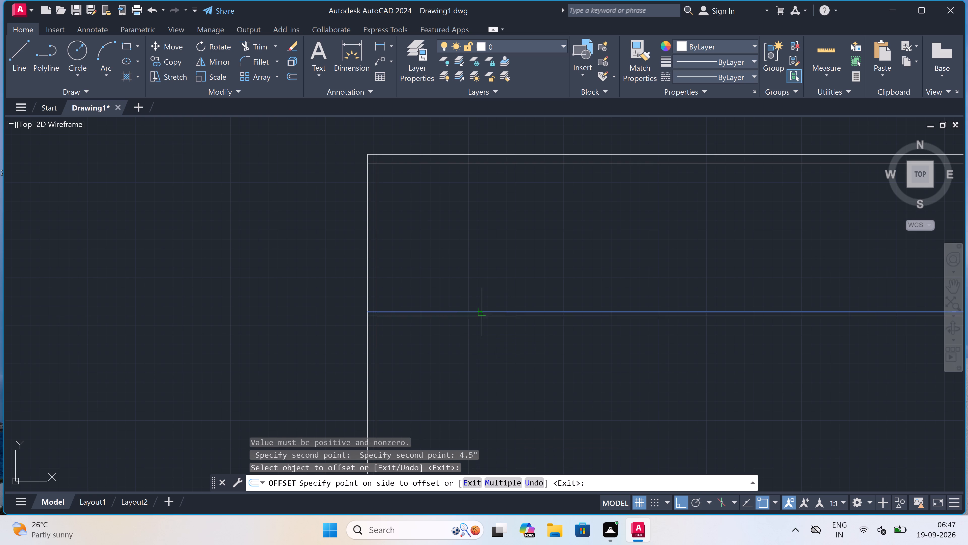
pyautogui.click(475, 327)
pyautogui.press('Escape')
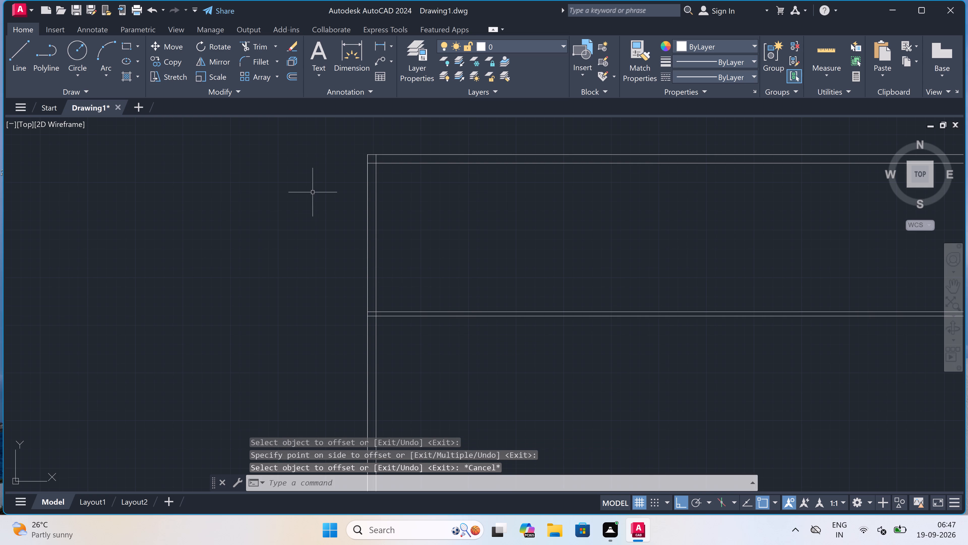
# Offset the inner line of the left outer wall 11' to the right to mark the first room's width.
pyautogui.press('space')
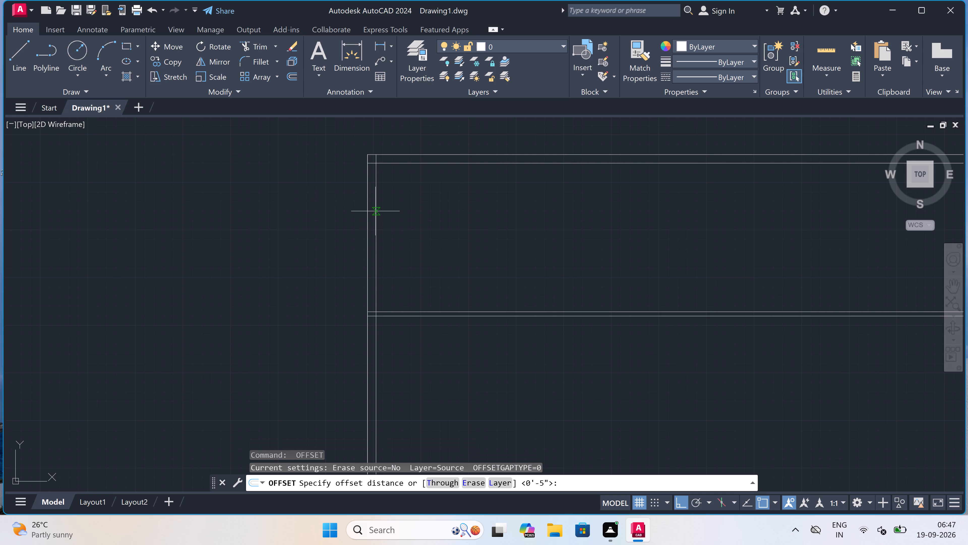
pyautogui.moveTo(375, 211); pyautogui.dragTo(380, 211)
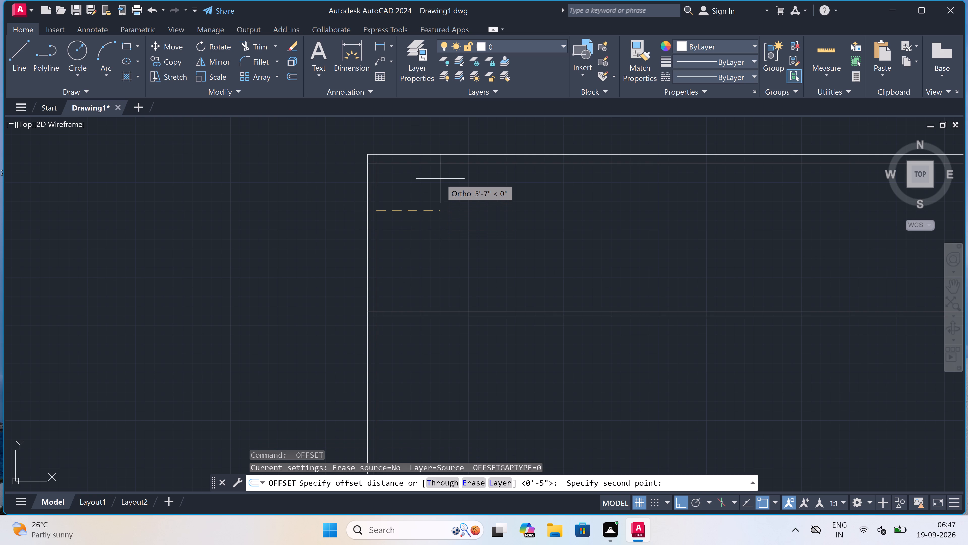
pyautogui.write('11')
pyautogui.write("'")
pyautogui.press('space')
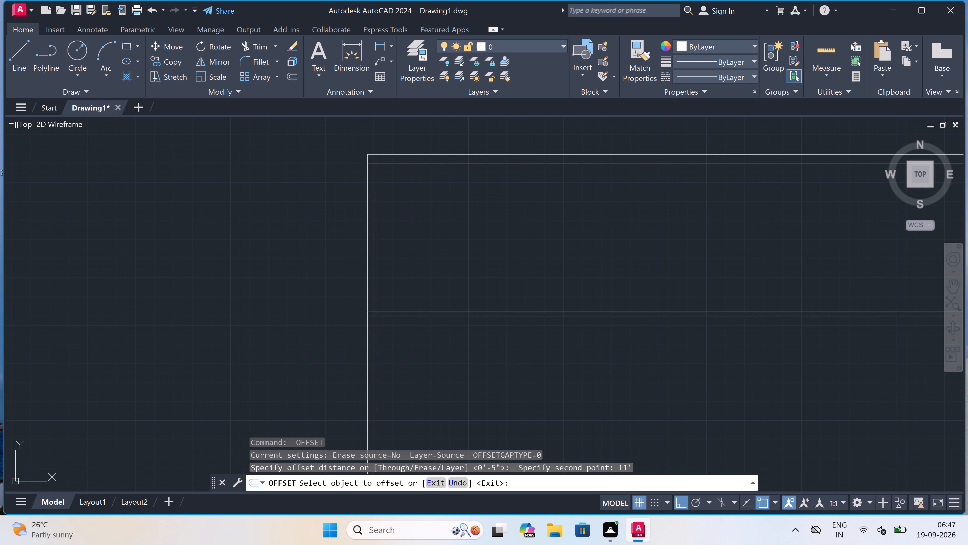
pyautogui.click(375, 207)
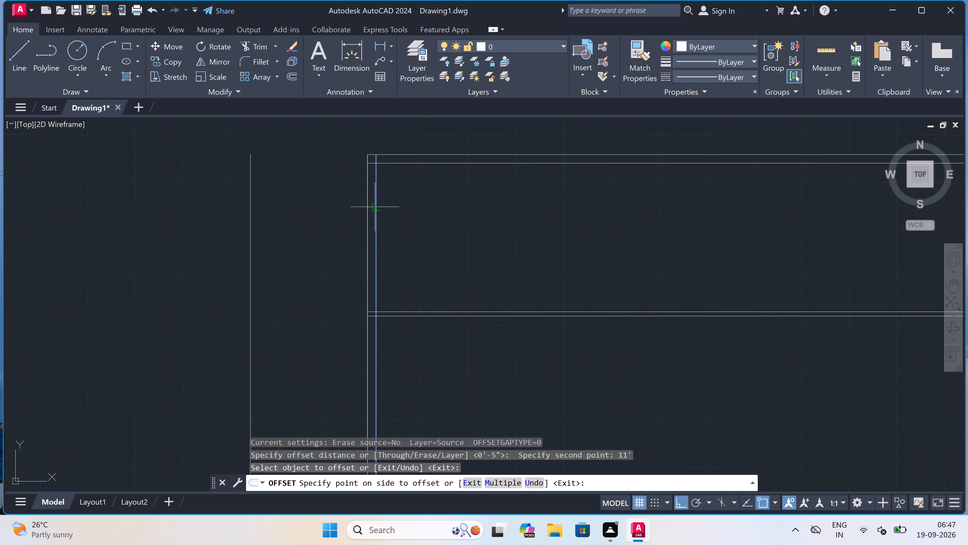
pyautogui.click(430, 211)
pyautogui.press('Escape')
# Offset the first room's right-hand vertical line 4.5" to the right to form the first vertical partition wall.
pyautogui.press('space')
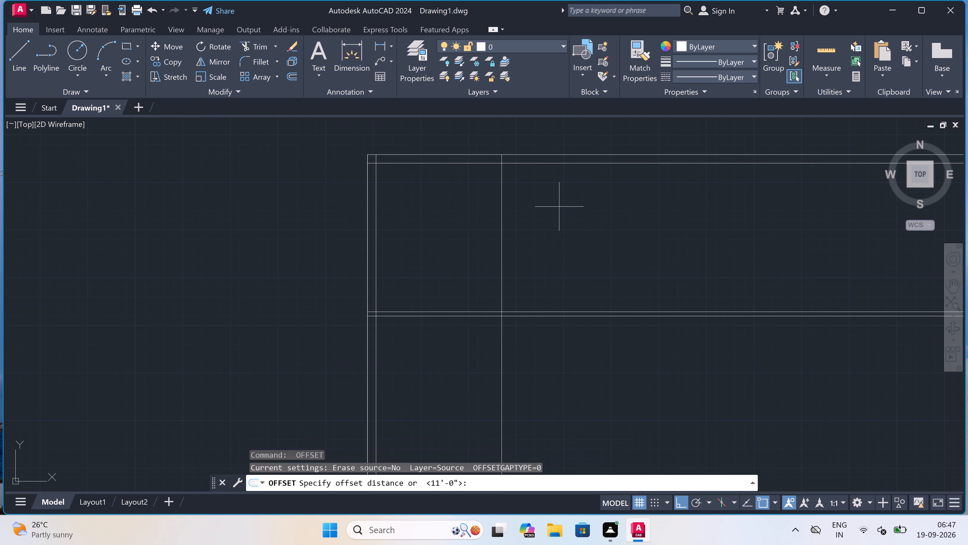
pyautogui.click(501, 207)
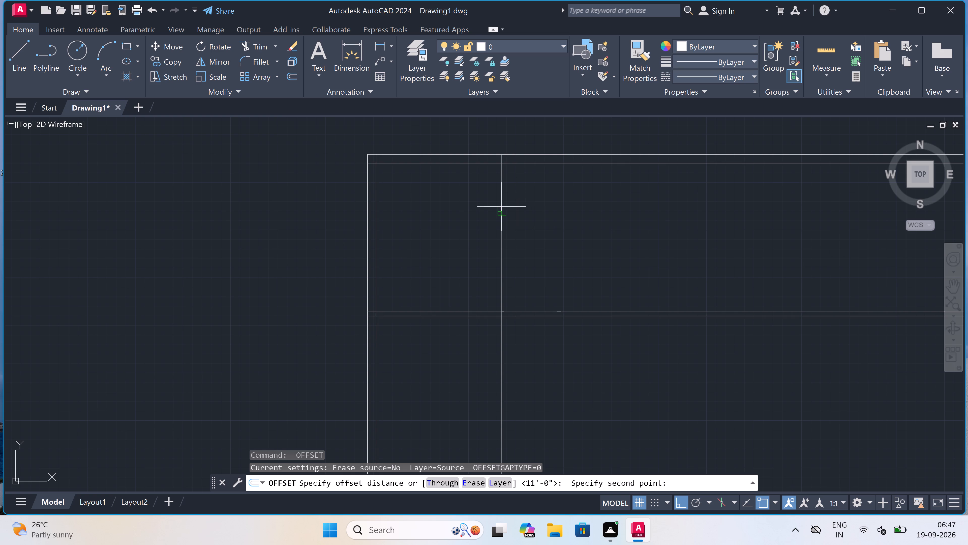
pyautogui.write('4.5"')
pyautogui.press('space')
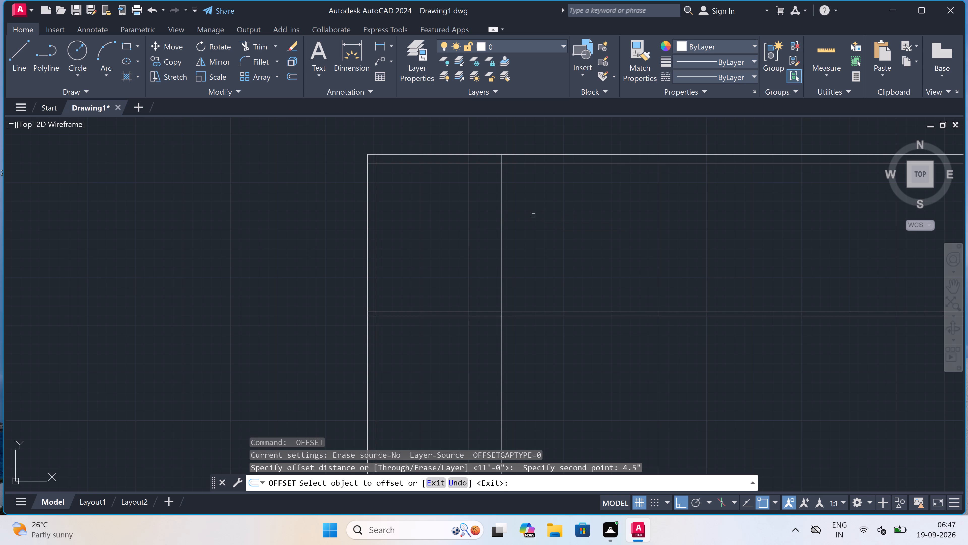
pyautogui.doubleClick(502, 197)
pyautogui.click(540, 205)
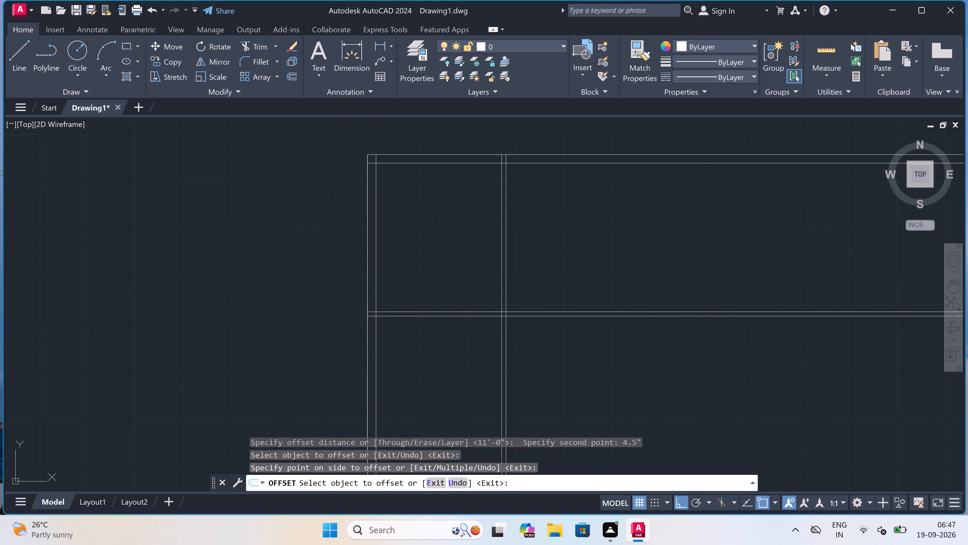
pyautogui.press('Escape')
# Offset the right line of the first vertical partition wall 5'8" to the right to mark the second room's width.
pyautogui.press('space')
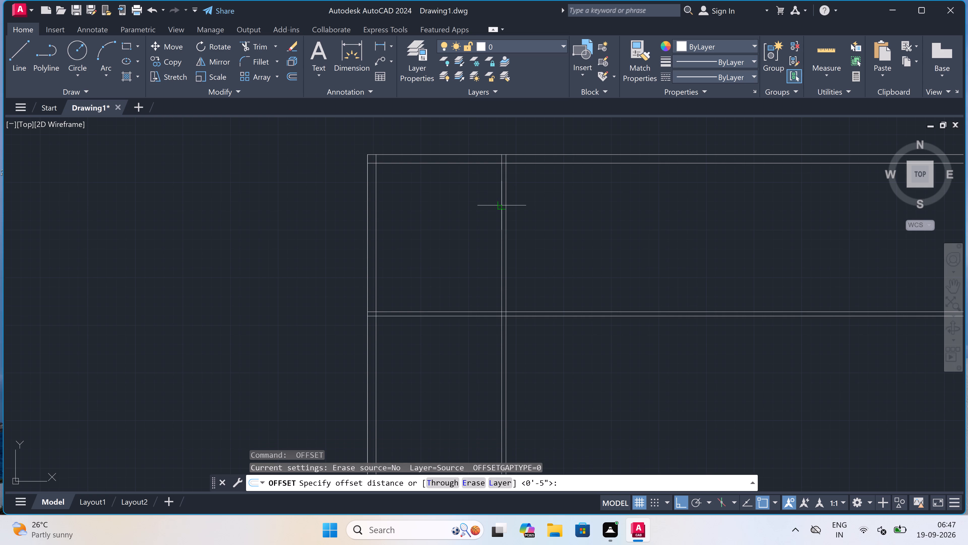
pyautogui.click(507, 210)
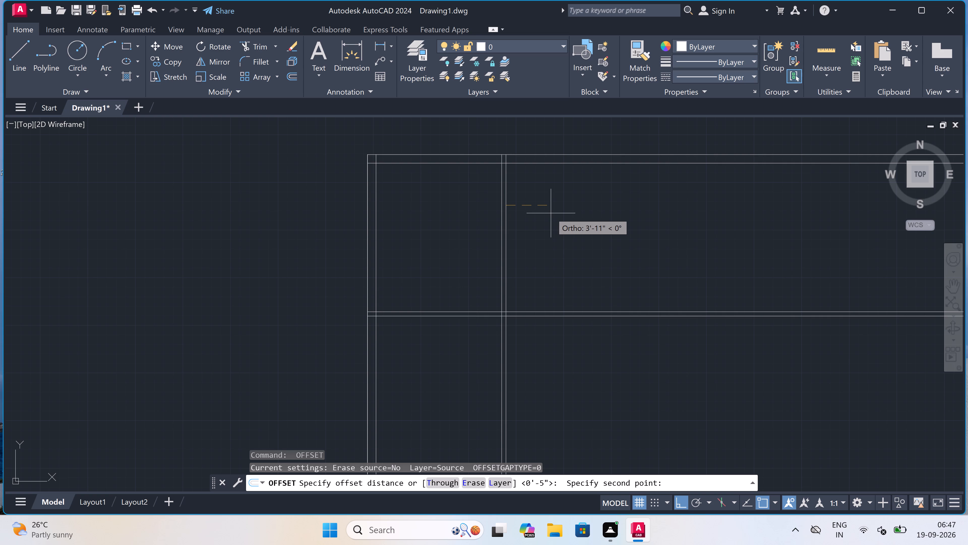
pyautogui.write("5'")
pyautogui.press('8')
pyautogui.write('"')
pyautogui.press('space')
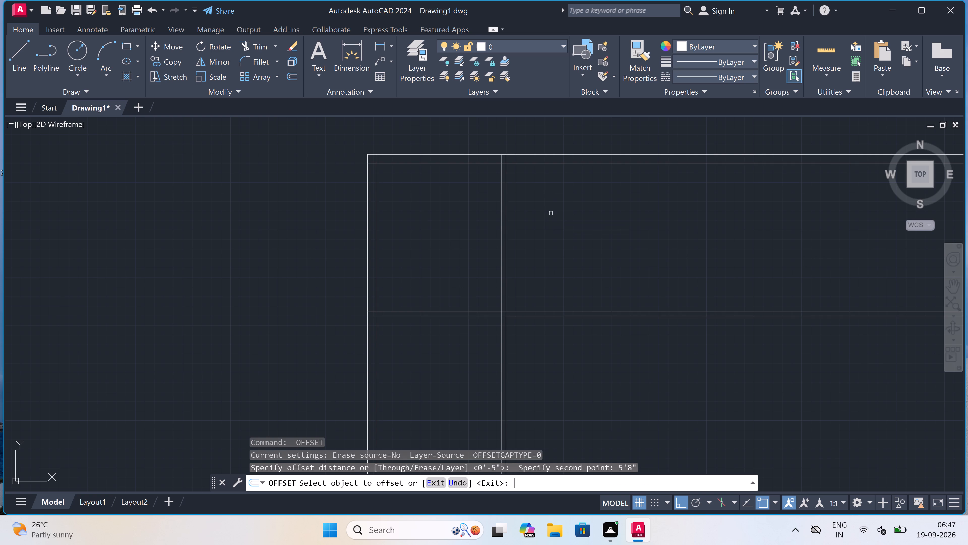
pyautogui.doubleClick(508, 201)
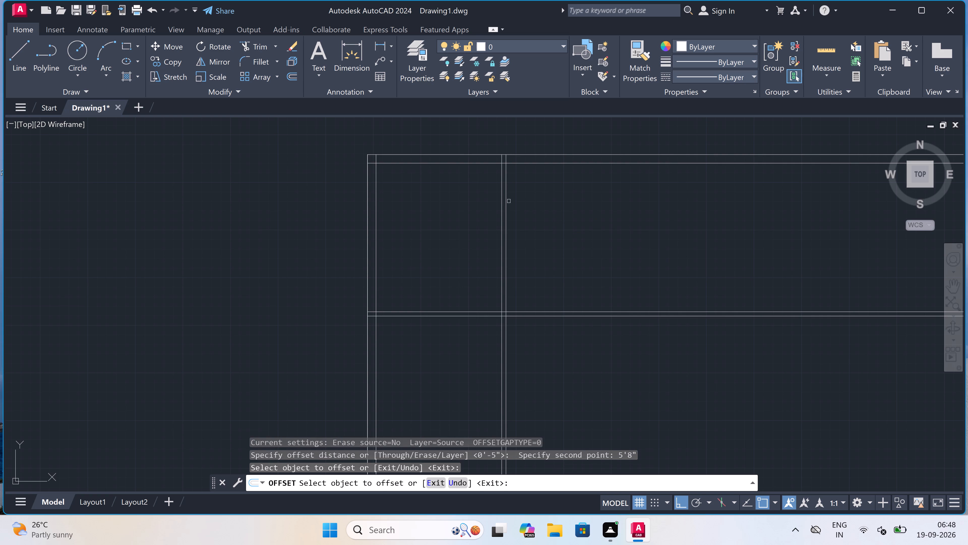
pyautogui.click(505, 199)
pyautogui.click(568, 207)
pyautogui.press('Escape')
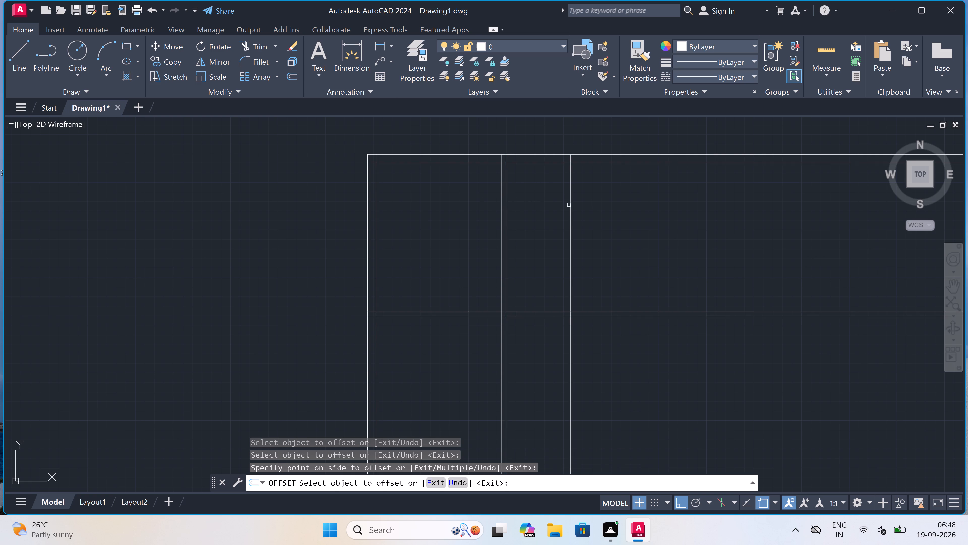
# Offset the second room's right-hand vertical line 4.5" to the right to form the second vertical partition wall.
pyautogui.press('space')
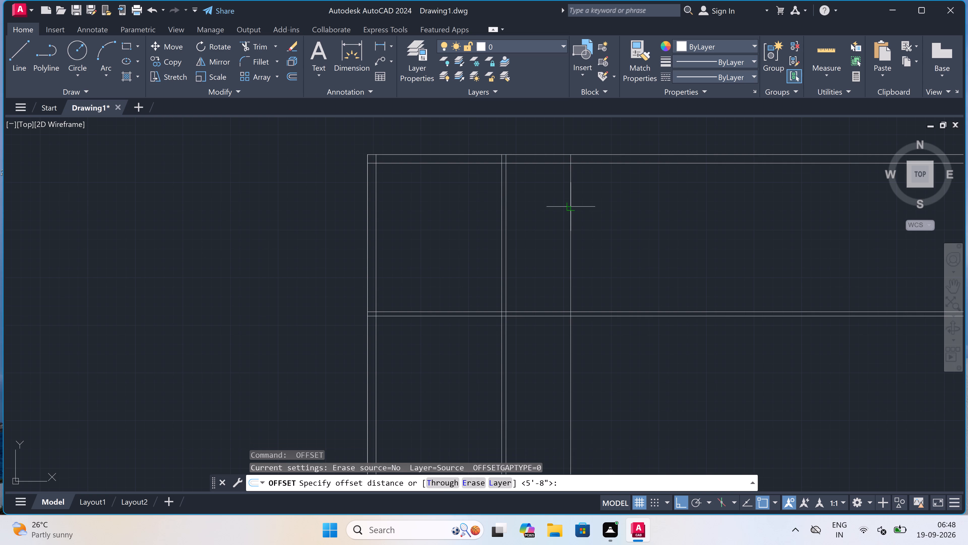
pyautogui.click(572, 208)
pyautogui.write('4.5"')
pyautogui.press('space')
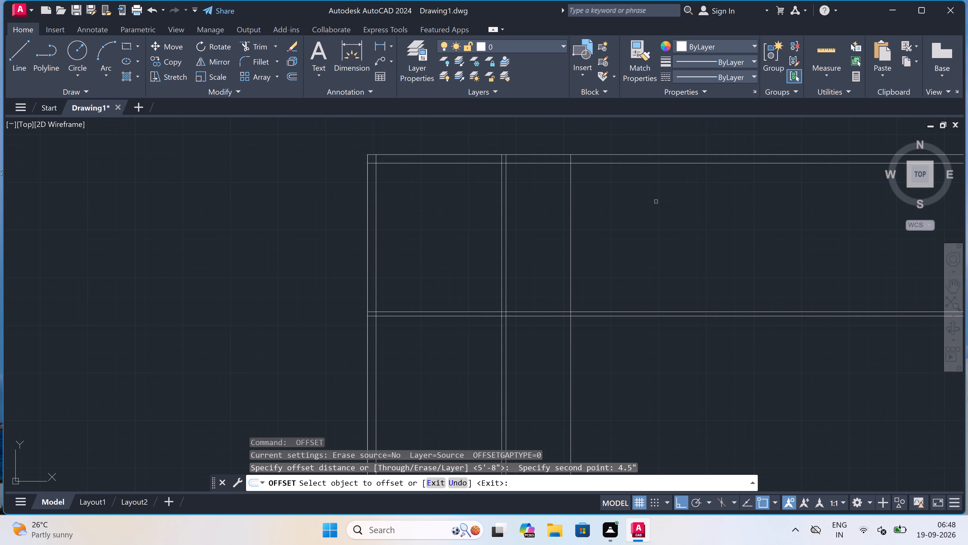
pyautogui.click(570, 228)
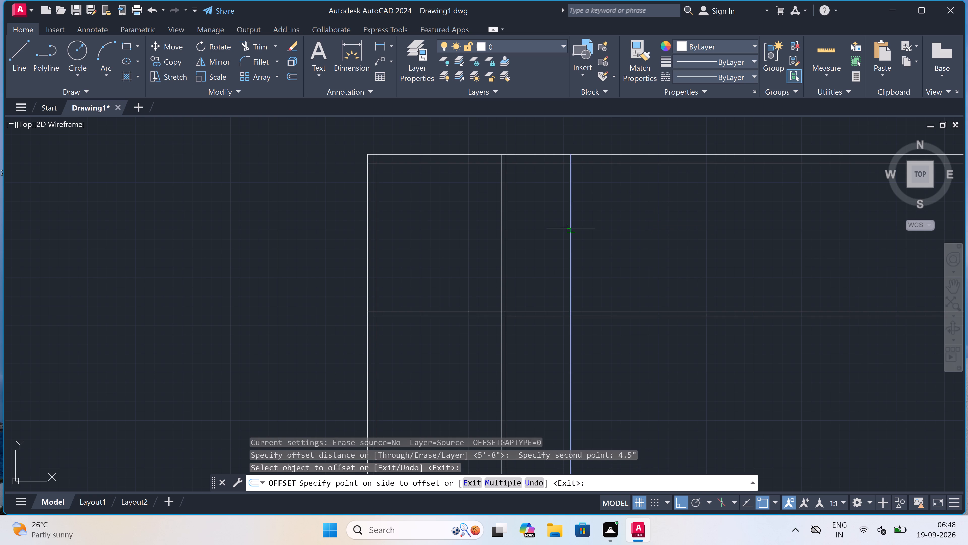
pyautogui.click(621, 231)
pyautogui.press('Escape')
# Offset the right line of the second vertical partition wall 11' to the right to mark the third room's width.
pyautogui.press('space')
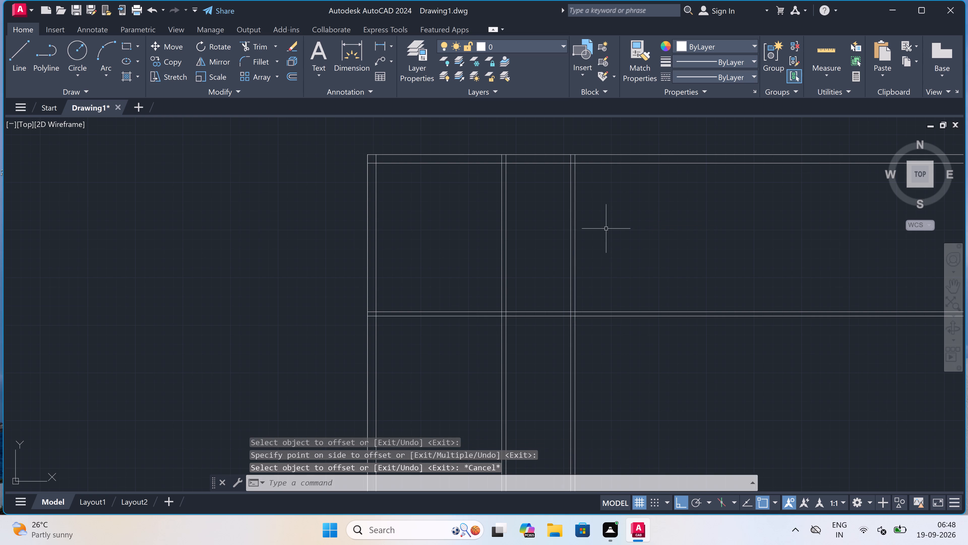
pyautogui.scroll(1, 569, 220)
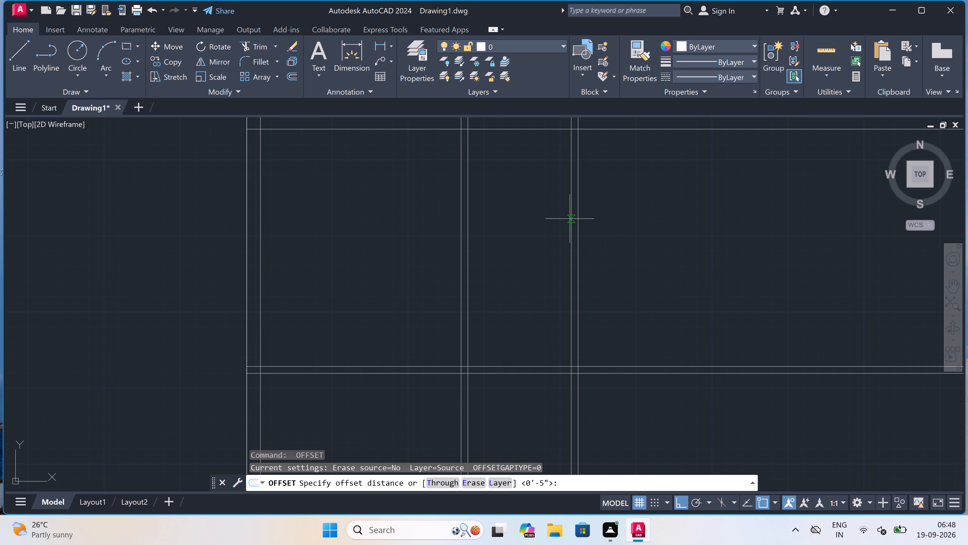
pyautogui.click(582, 216)
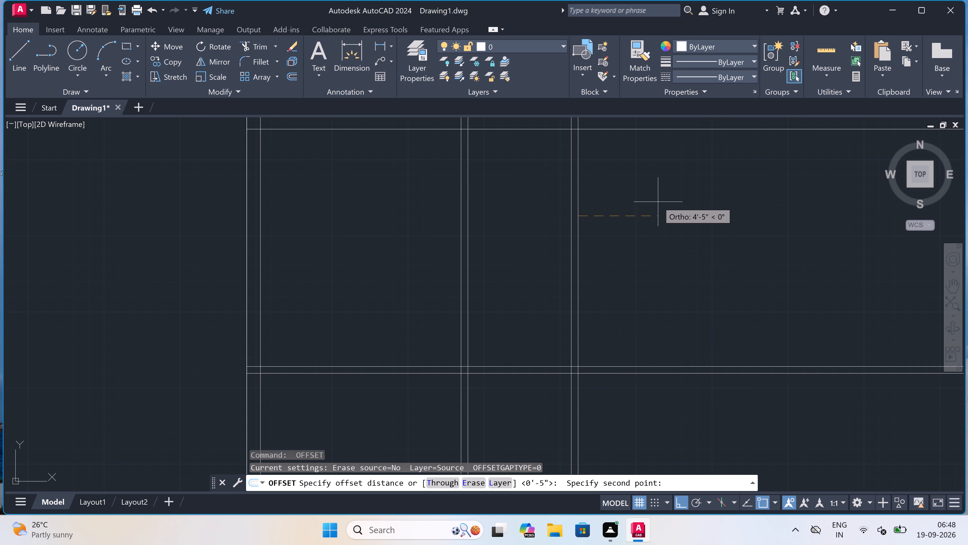
pyautogui.write("11'")
pyautogui.press('space')
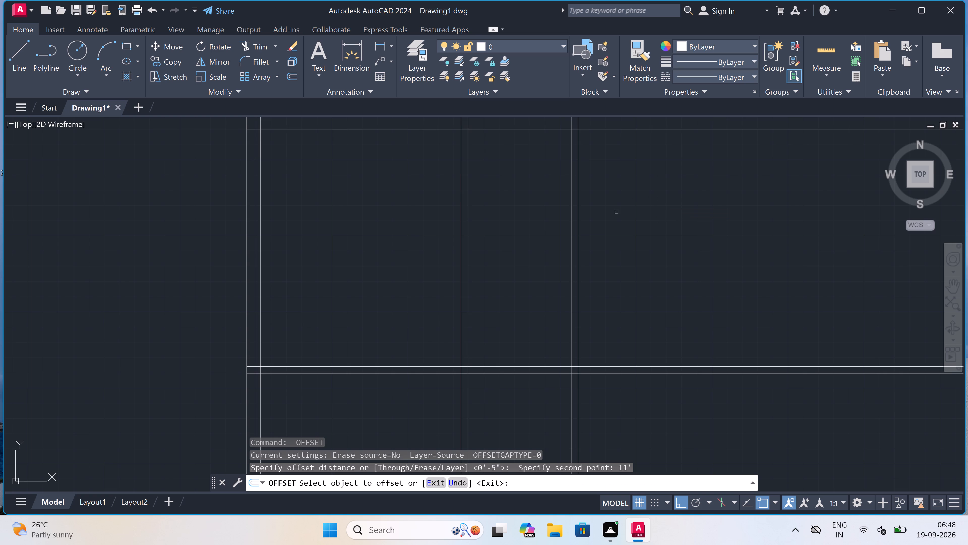
pyautogui.click(577, 219)
pyautogui.doubleClick(657, 217)
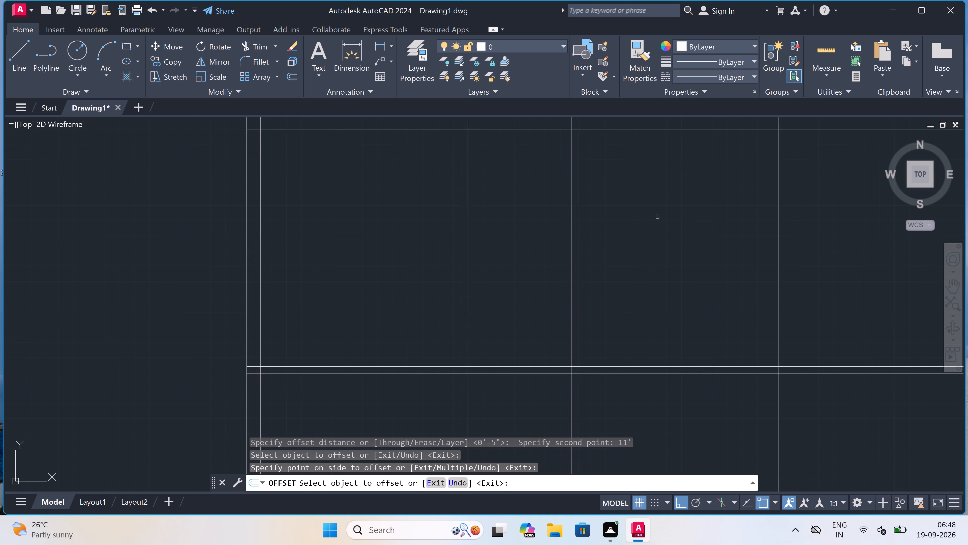
pyautogui.press('Escape')
pyautogui.scroll(-6, 576, 221)
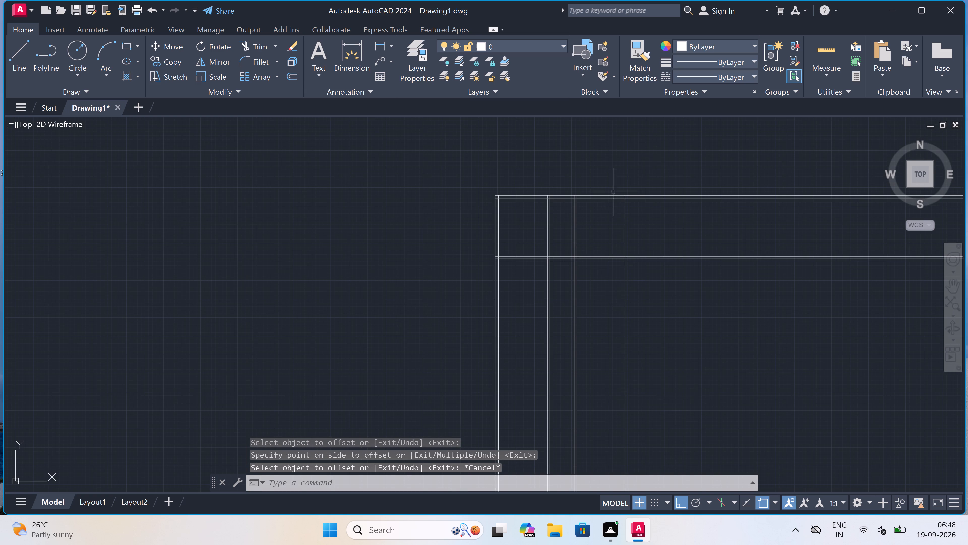
# Offset the third room's right-hand vertical line 9" to the right to form the right outer wall.
pyautogui.scroll(4, 630, 202)
pyautogui.scroll(-2, 618, 212)
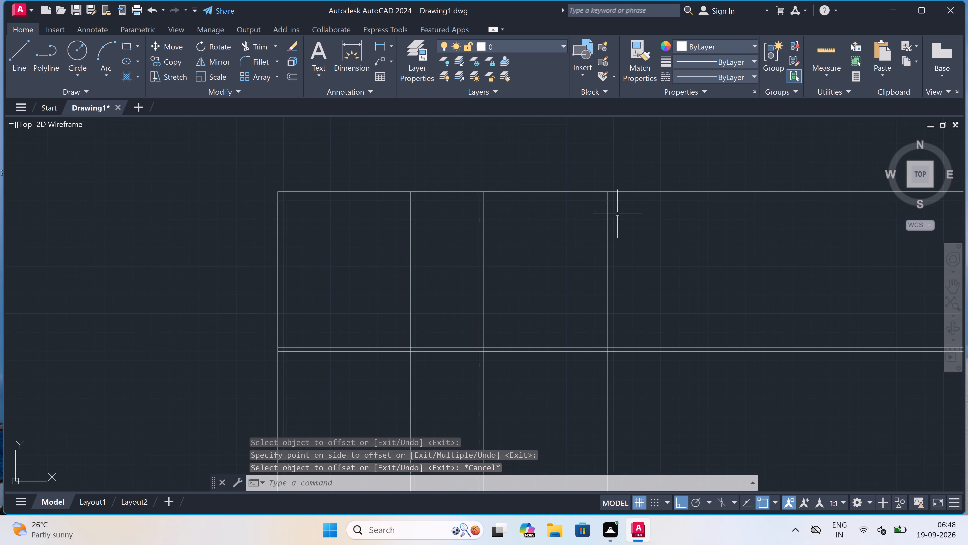
pyautogui.press('space')
pyautogui.moveTo(606, 228); pyautogui.dragTo(611, 226)
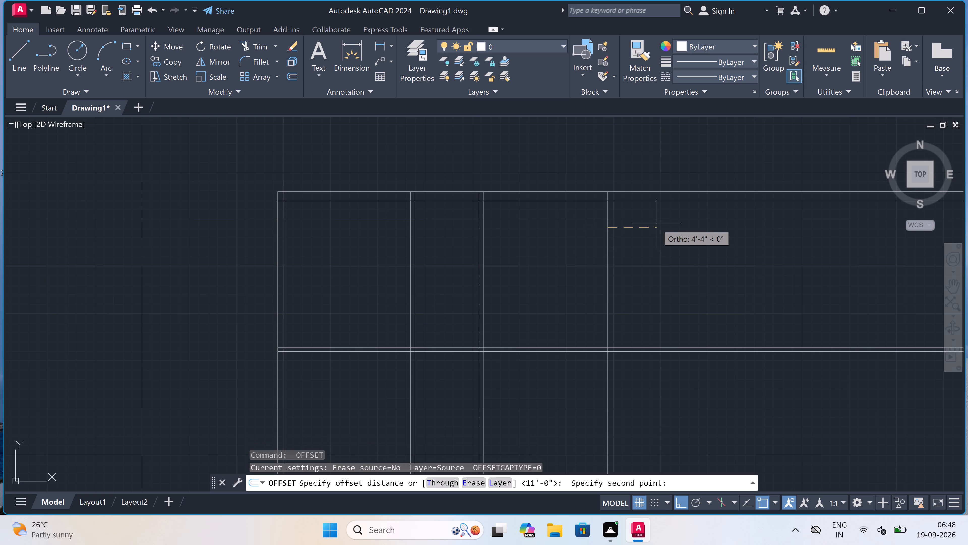
pyautogui.press('9')
pyautogui.hotkey('shift', '"')
pyautogui.press('space')
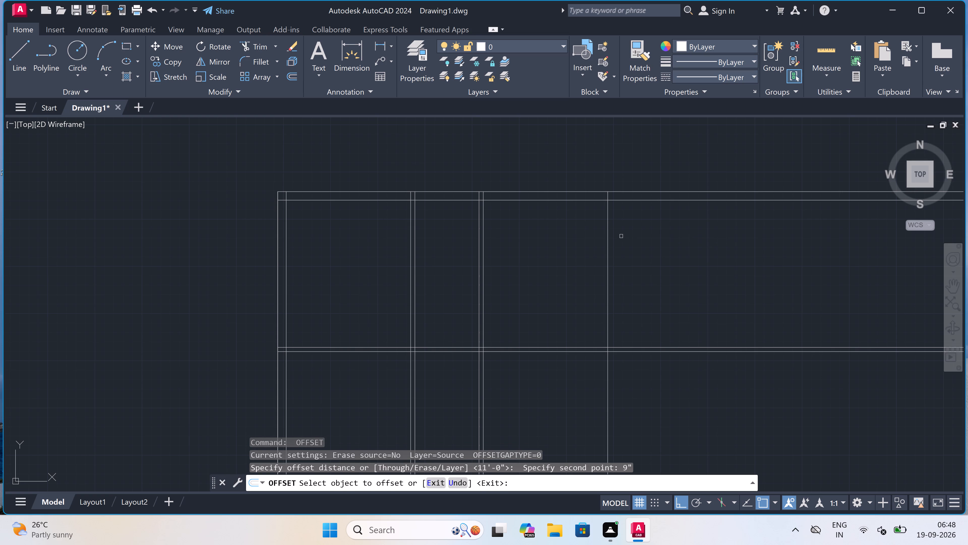
pyautogui.click(608, 225)
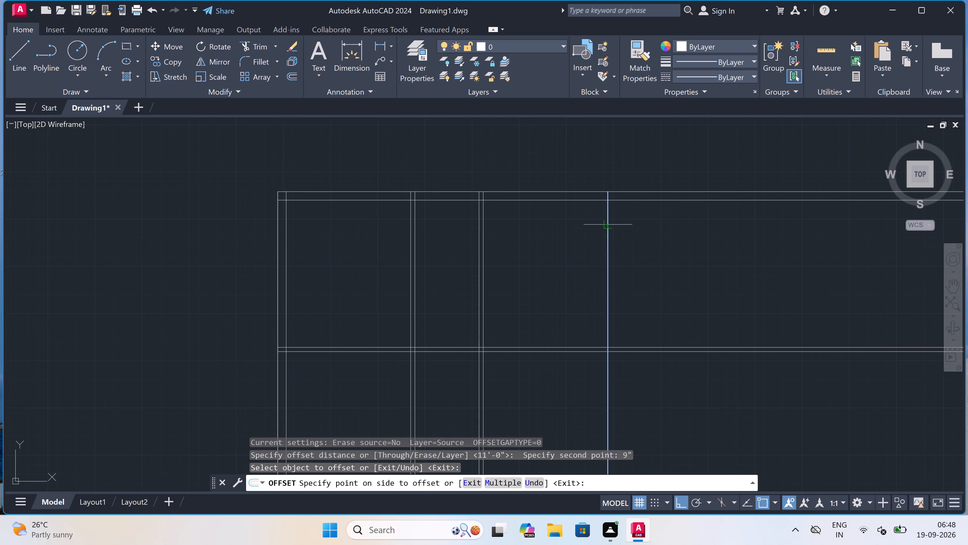
pyautogui.click(632, 225)
pyautogui.press('Escape')
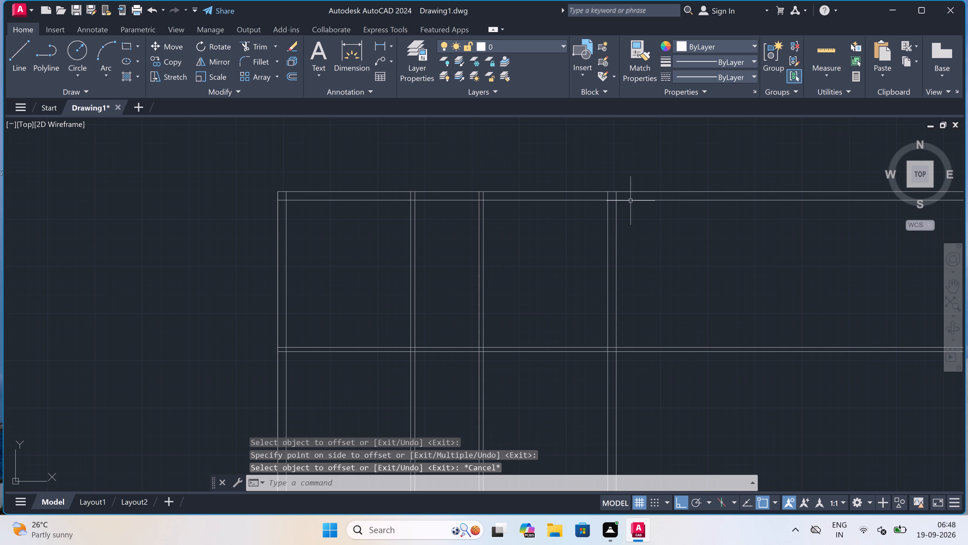
# Trim all horizontal wall lines that extend beyond the outer face of the right outer wall.
pyautogui.press('t')
pyautogui.write('r')
pyautogui.press('space')
pyautogui.scroll(-2, 629, 189)
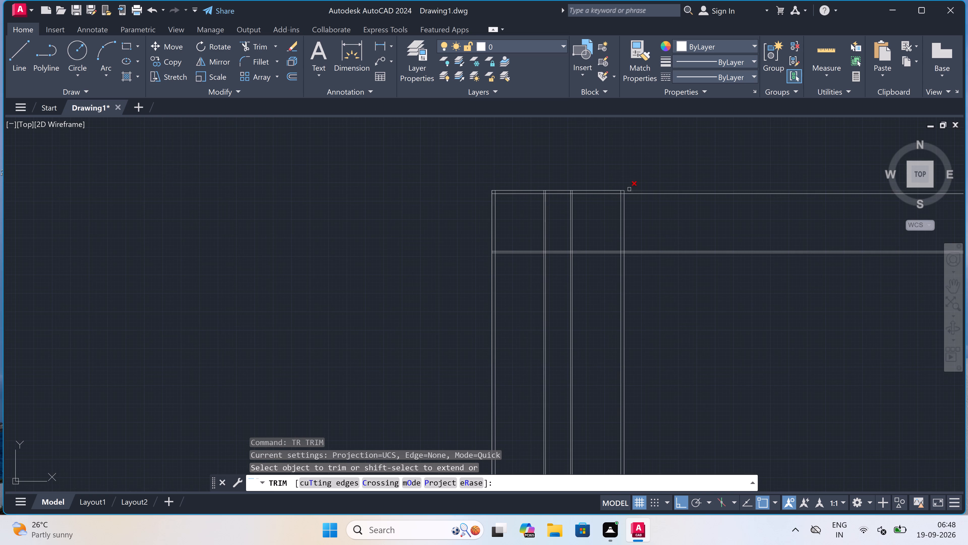
pyautogui.click(634, 180)
pyautogui.click(639, 282)
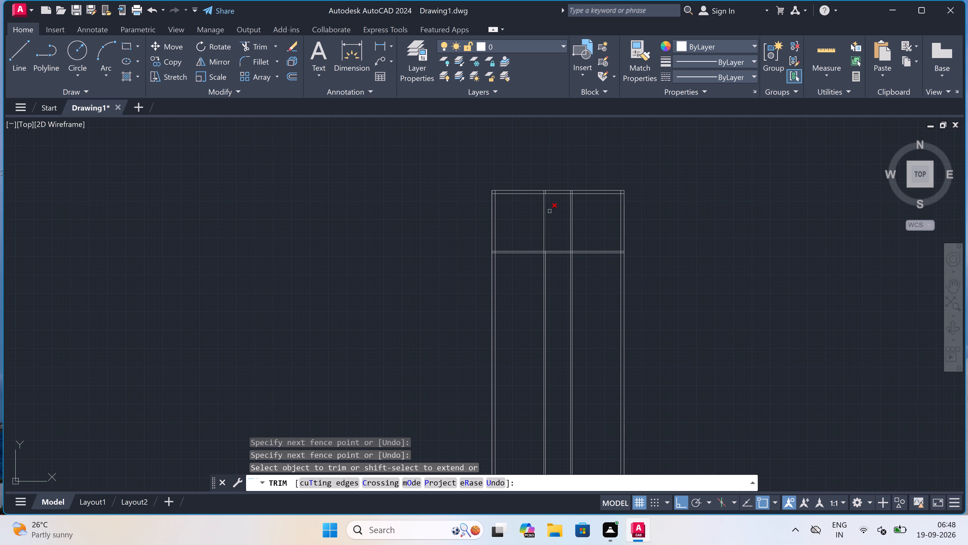
pyautogui.scroll(4, 560, 203)
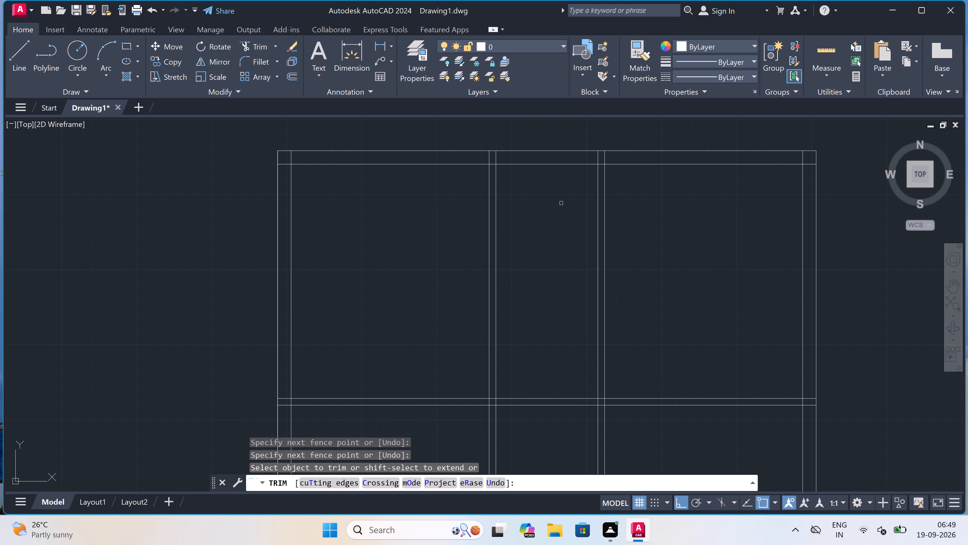
pyautogui.scroll(1, 561, 203)
pyautogui.scroll(-2, 561, 203)
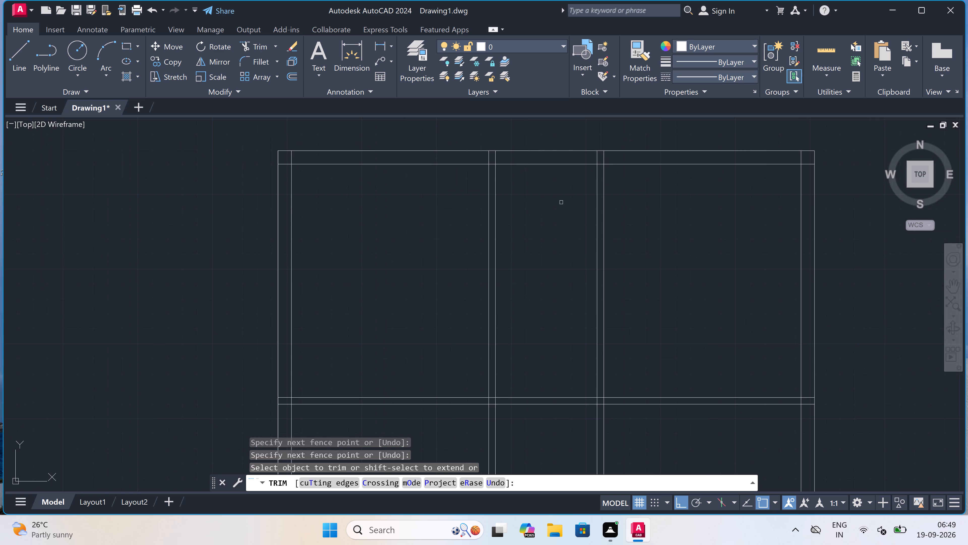
pyautogui.press('Escape')
# Offset the inner line of the top outer wall 7' downward to mark the second room's depth.
pyautogui.press('o')
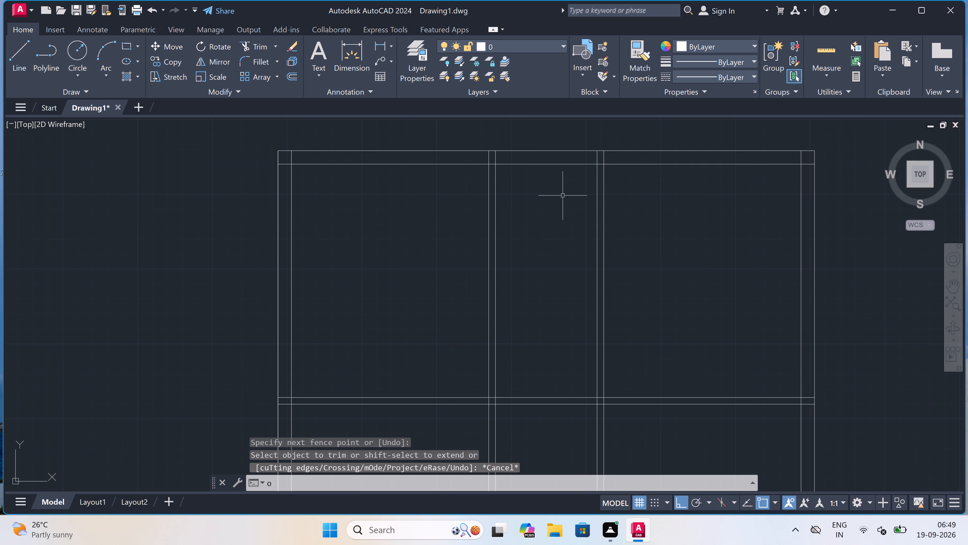
pyautogui.press('space')
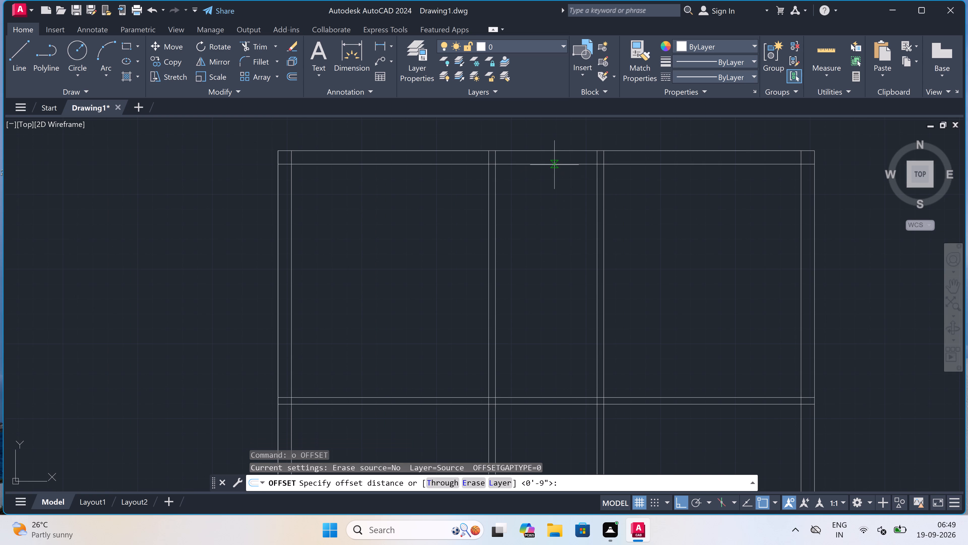
pyautogui.click(554, 165)
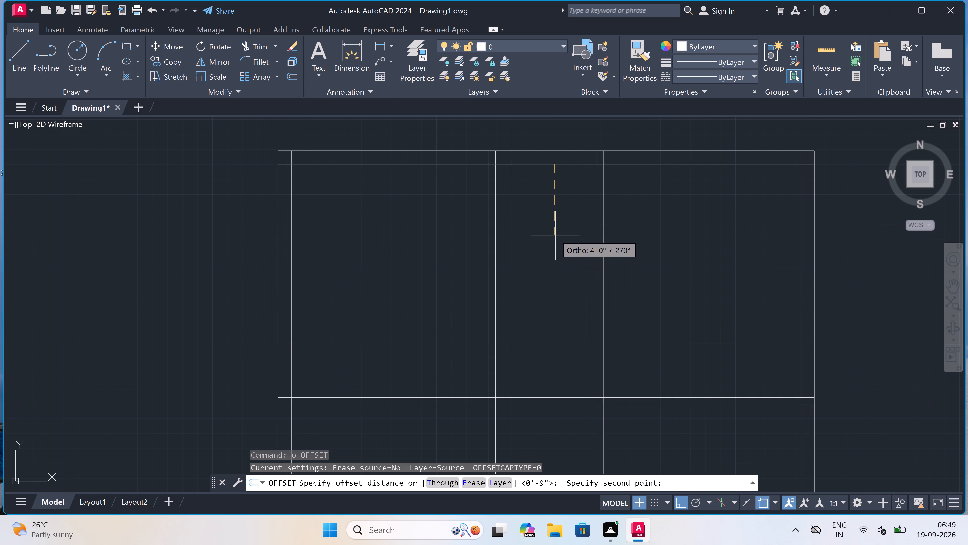
pyautogui.write("7'")
pyautogui.press('space')
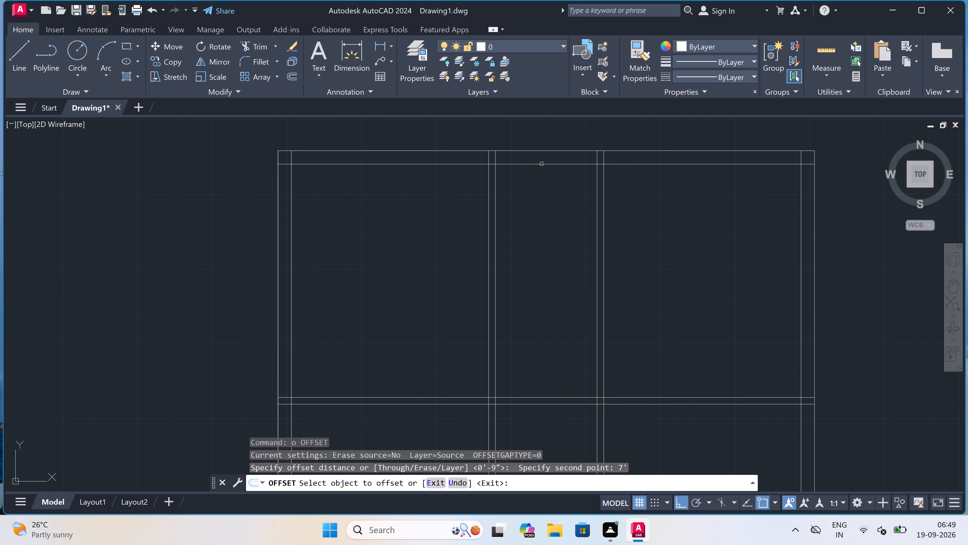
pyautogui.click(538, 176)
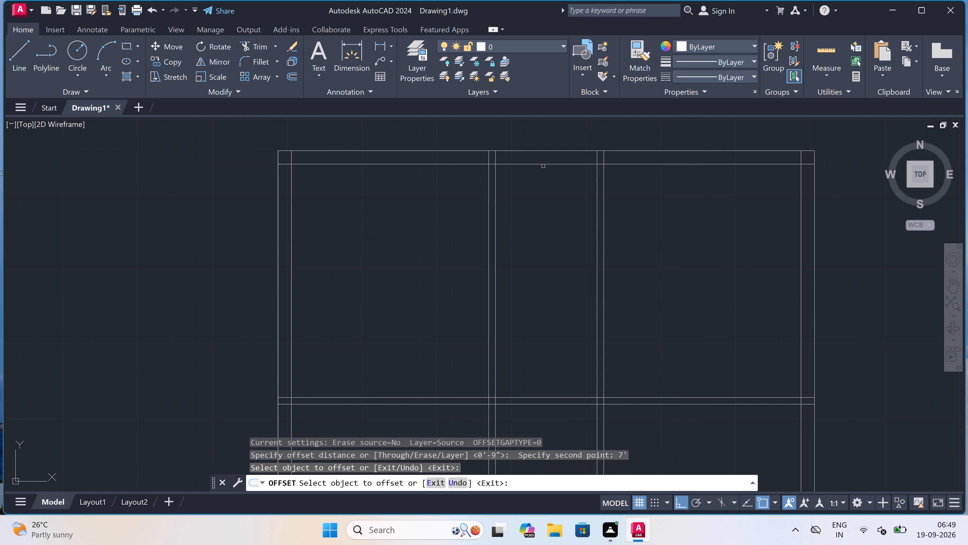
pyautogui.doubleClick(543, 165)
pyautogui.click(541, 215)
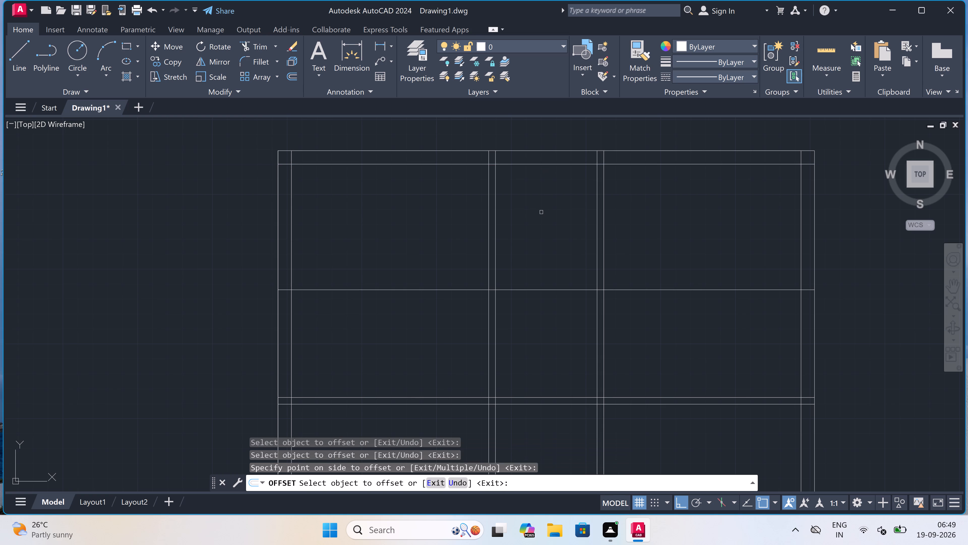
pyautogui.press('Escape')
# Offset the new horizontal line 4.5" downward to form a horizontal partition wall.
pyautogui.press('space')
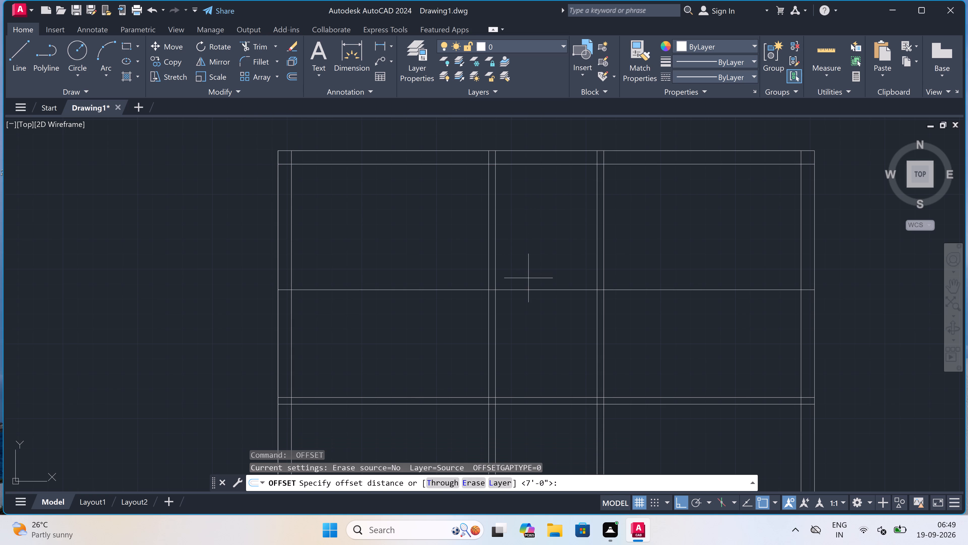
pyautogui.doubleClick(530, 291)
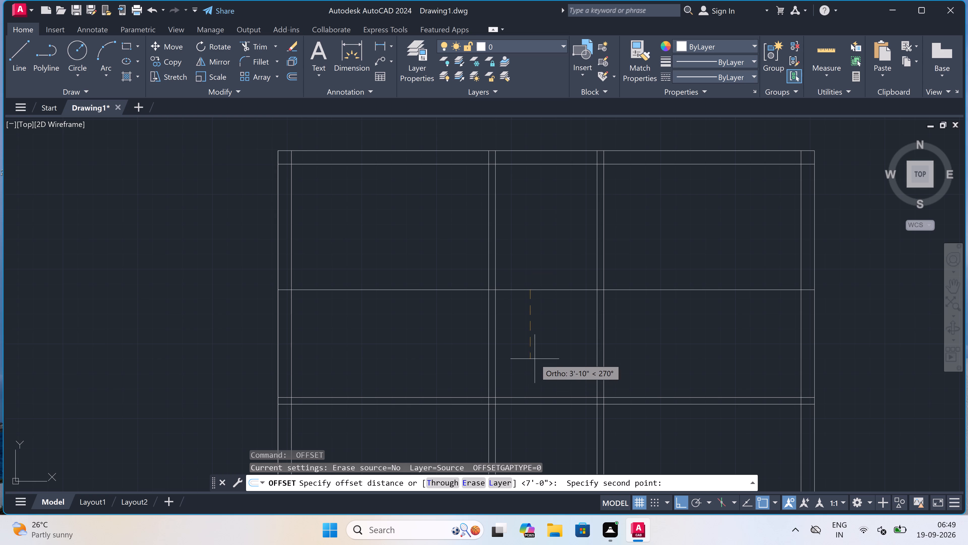
pyautogui.write('4.5')
pyautogui.hotkey('shift', '"')
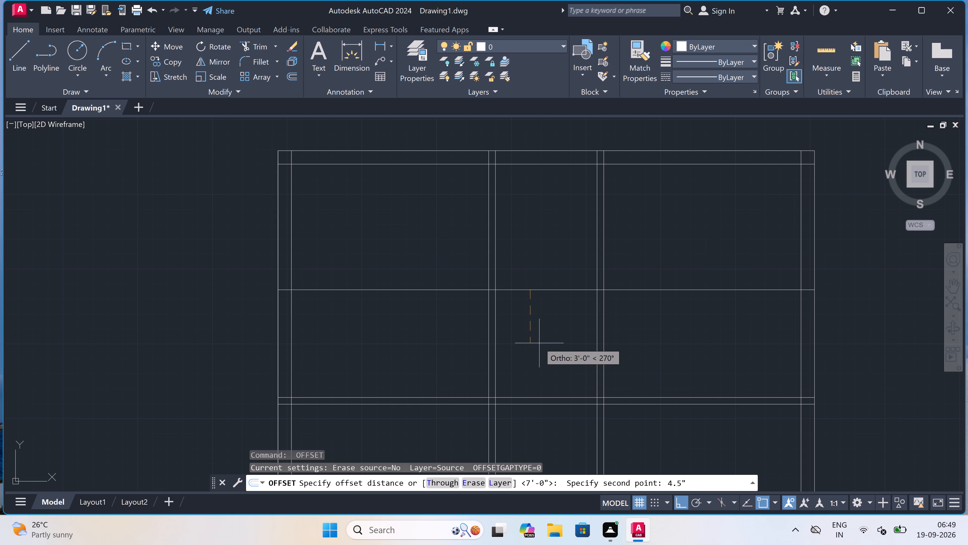
pyautogui.press('space')
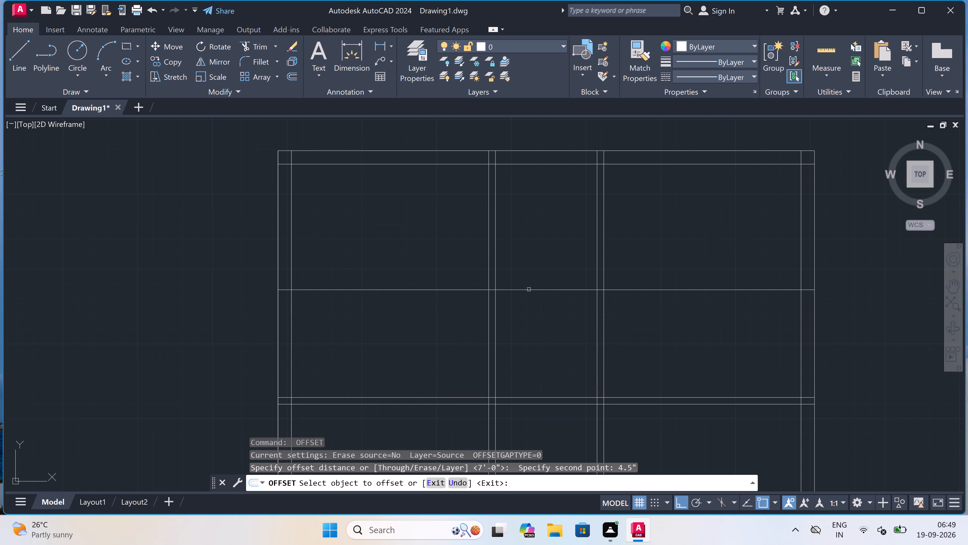
pyautogui.click(529, 290)
pyautogui.click(526, 312)
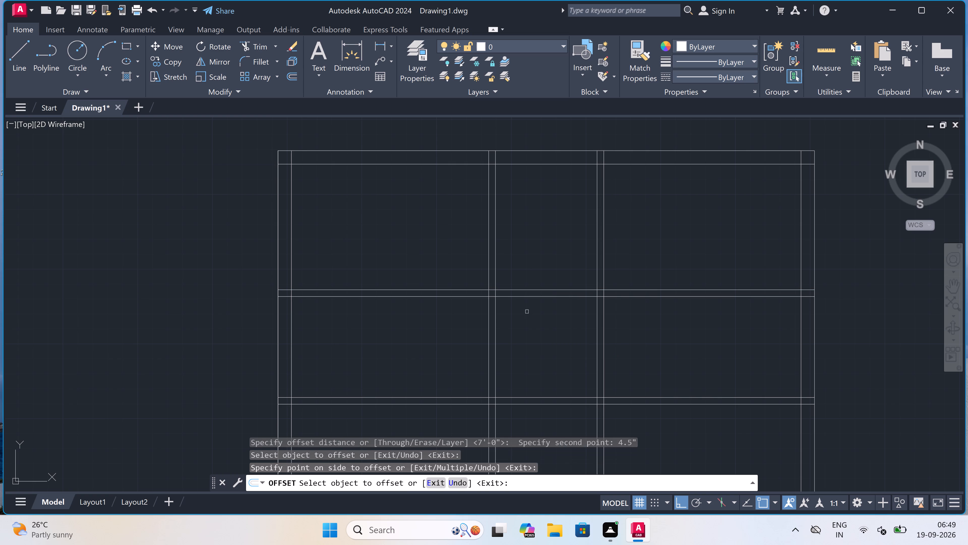
pyautogui.press('Escape')
# Trim the new horizontal partition's lines out of the first and third rooms, keeping them across the middle room.
pyautogui.press('t')
pyautogui.write('r')
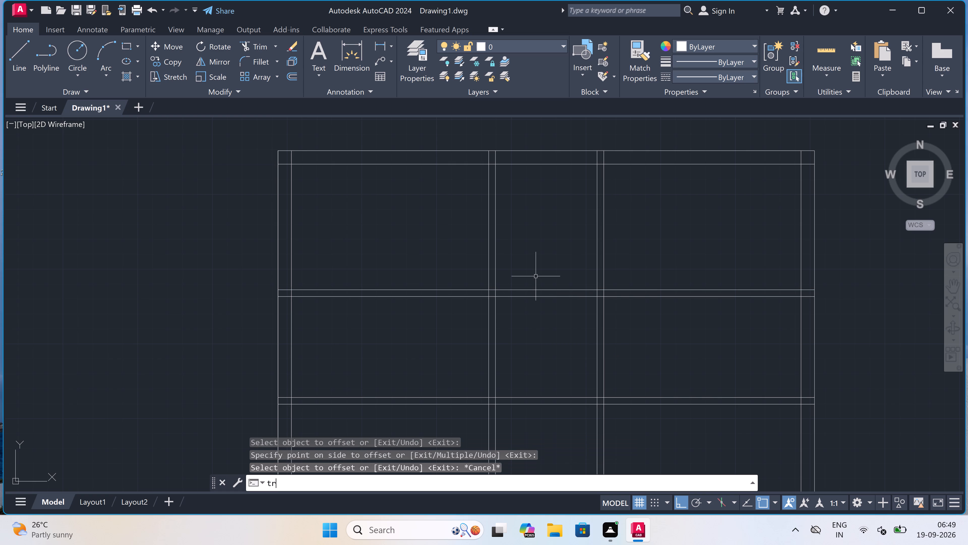
pyautogui.press('space')
pyautogui.moveTo(336, 362); pyautogui.dragTo(337, 360)
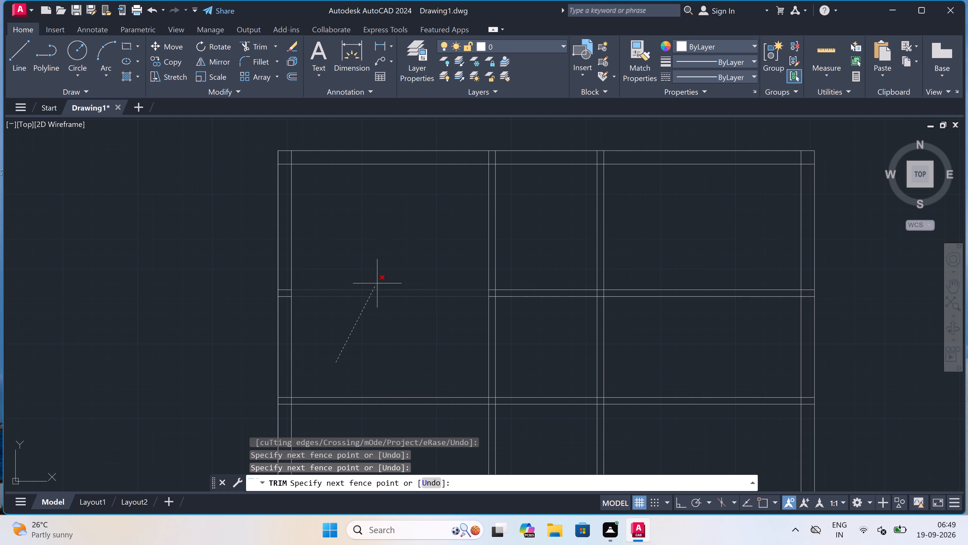
pyautogui.click(410, 272)
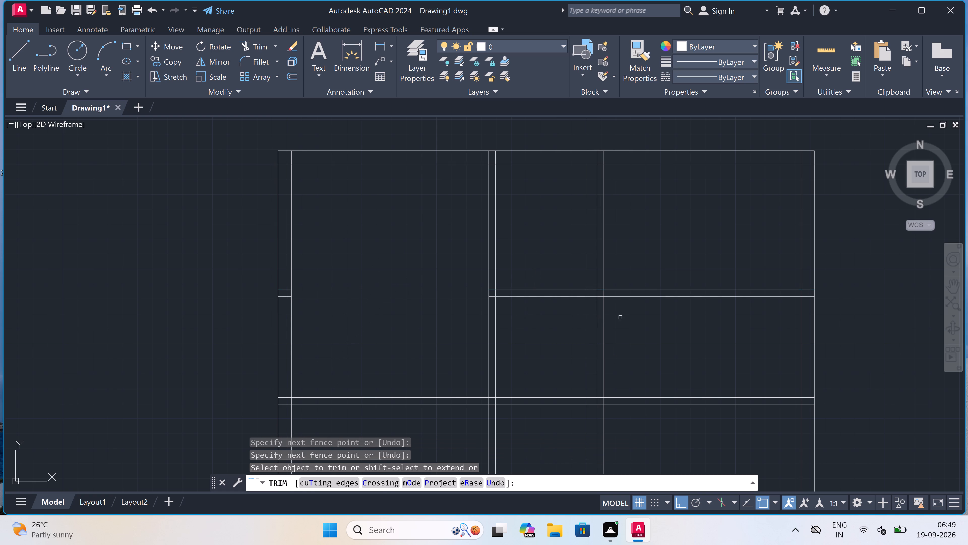
pyautogui.moveTo(630, 314); pyautogui.dragTo(632, 309)
pyautogui.click(649, 267)
# Trim the top wall's inner line where it crosses the left outer wall at the top-left corner.
pyautogui.scroll(3, 293, 150)
pyautogui.doubleClick(263, 174)
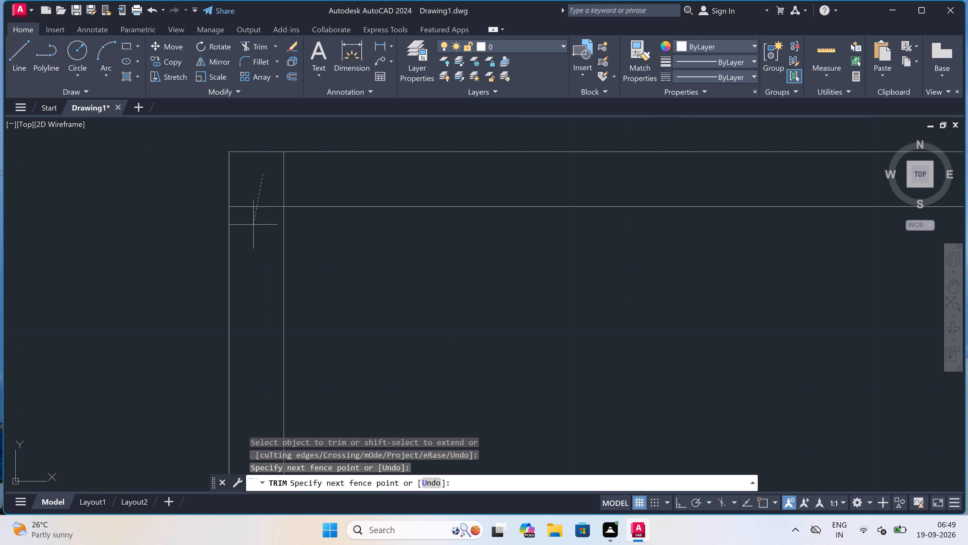
pyautogui.click(251, 241)
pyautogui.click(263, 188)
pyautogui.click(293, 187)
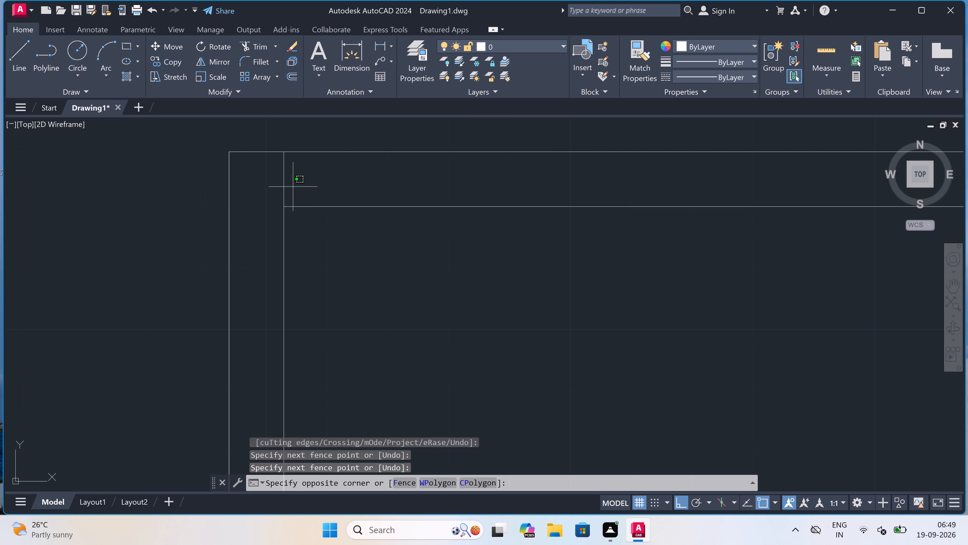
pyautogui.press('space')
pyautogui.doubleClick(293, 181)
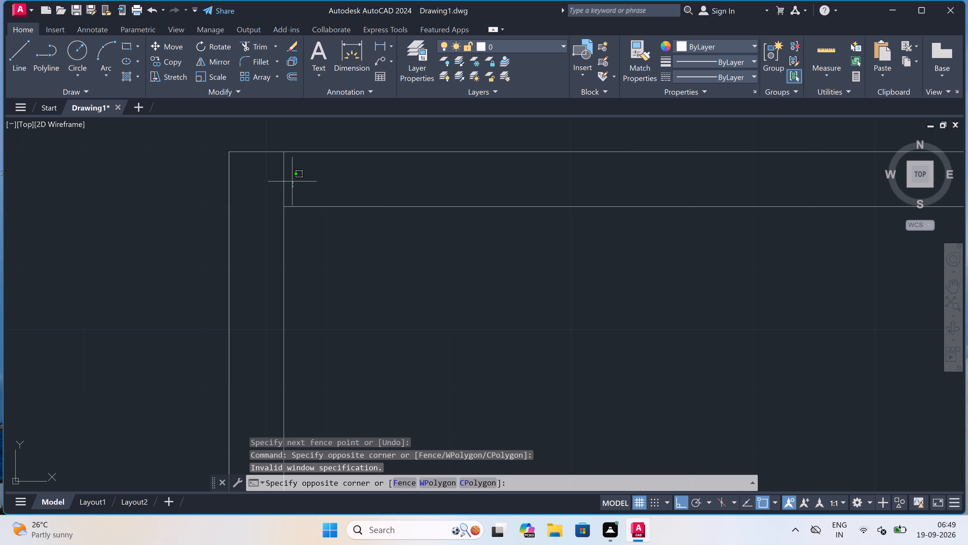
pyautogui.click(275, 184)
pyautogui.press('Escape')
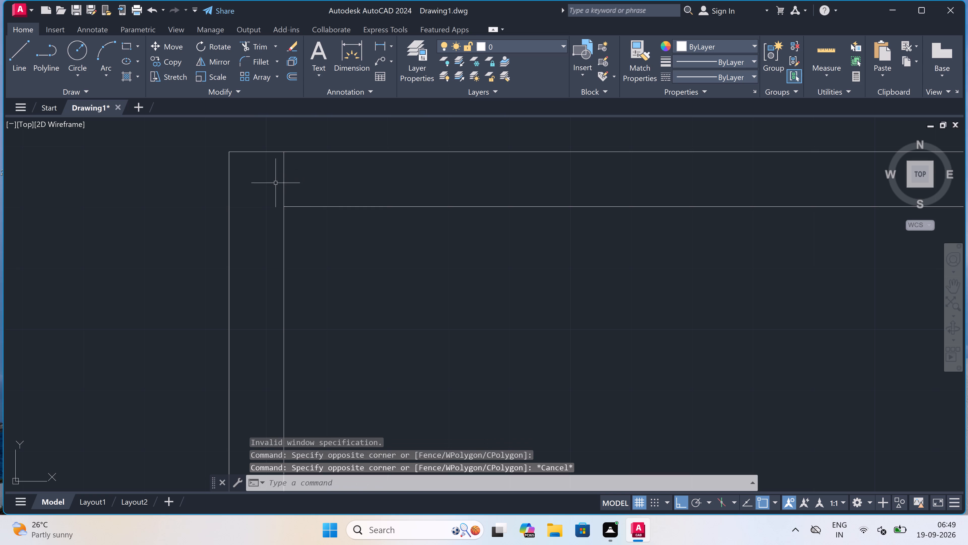
# Trim the left wall's inner line where it crosses the top outer wall at the top-left corner.
pyautogui.press('t')
pyautogui.write('r')
pyautogui.press('space')
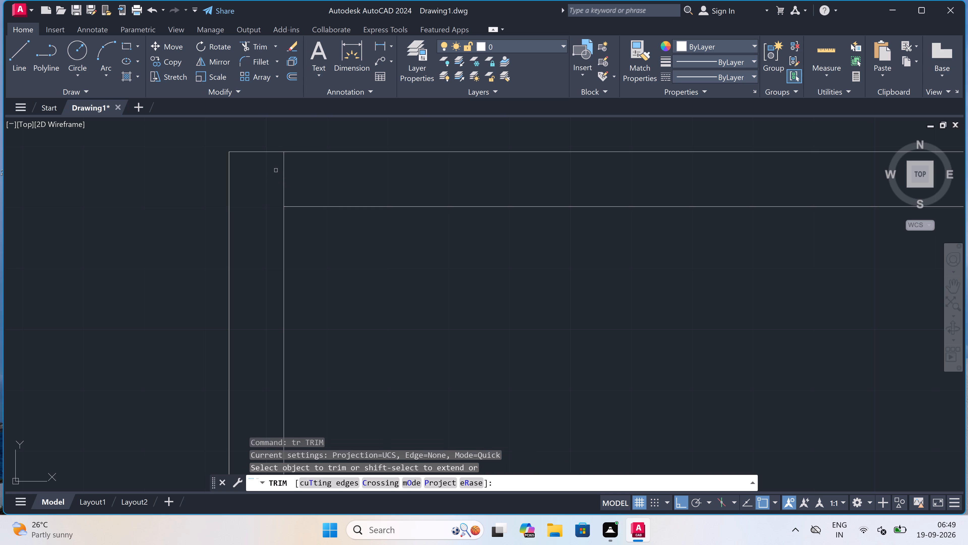
pyautogui.click(276, 166)
pyautogui.click(304, 172)
# Trim both vertical partition walls' lines where they cross the top outer wall.
pyautogui.scroll(-4, 273, 184)
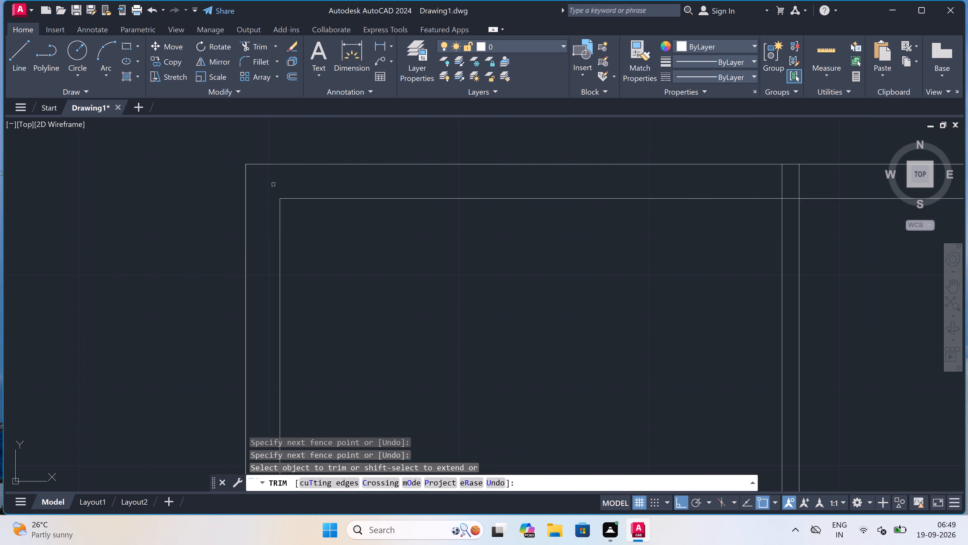
pyautogui.scroll(-4, 273, 184)
pyautogui.scroll(3, 292, 187)
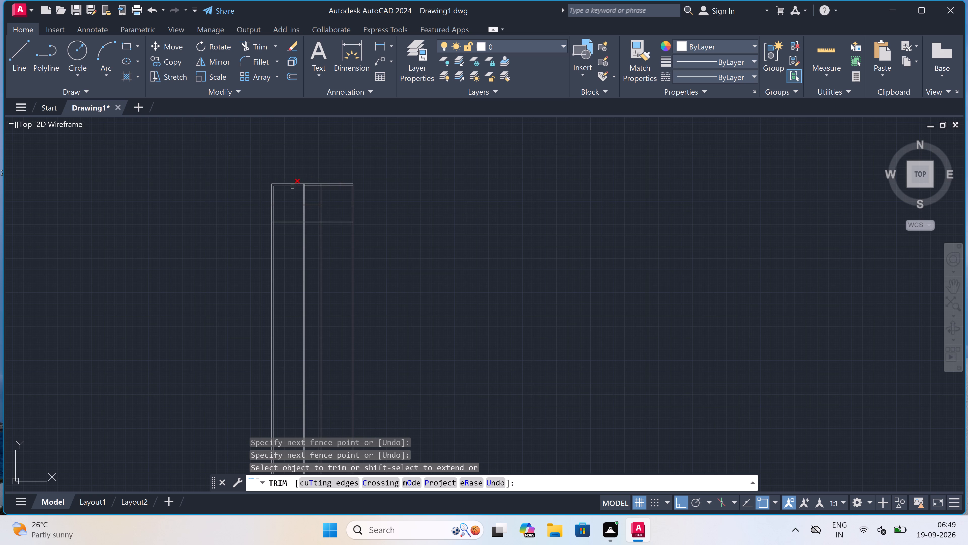
pyautogui.scroll(3, 343, 189)
pyautogui.scroll(-2, 319, 168)
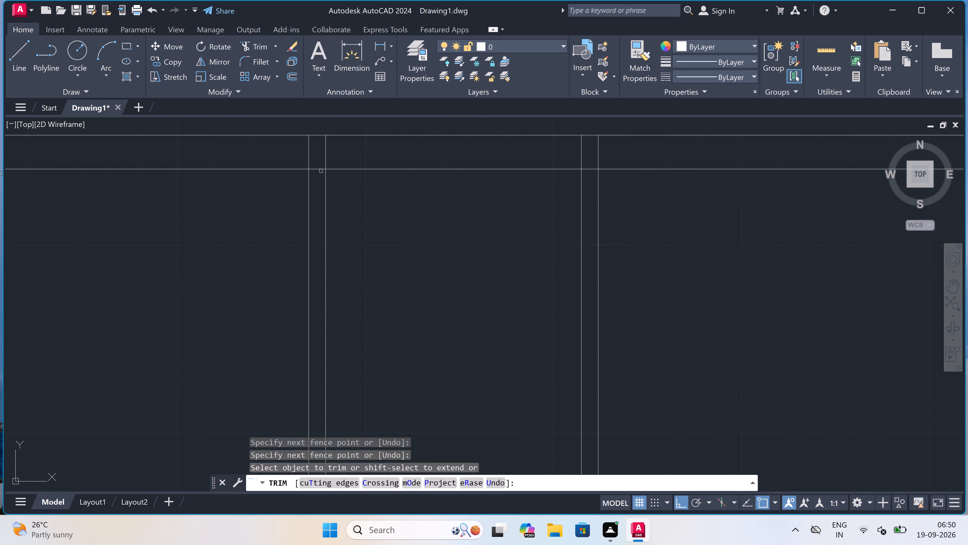
pyautogui.scroll(1, 317, 158)
pyautogui.click(301, 165)
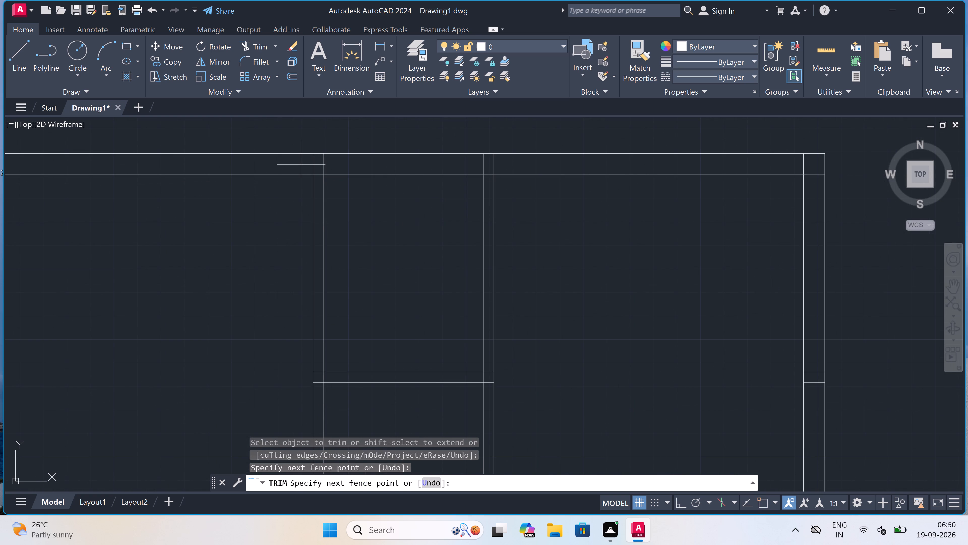
pyautogui.click(511, 160)
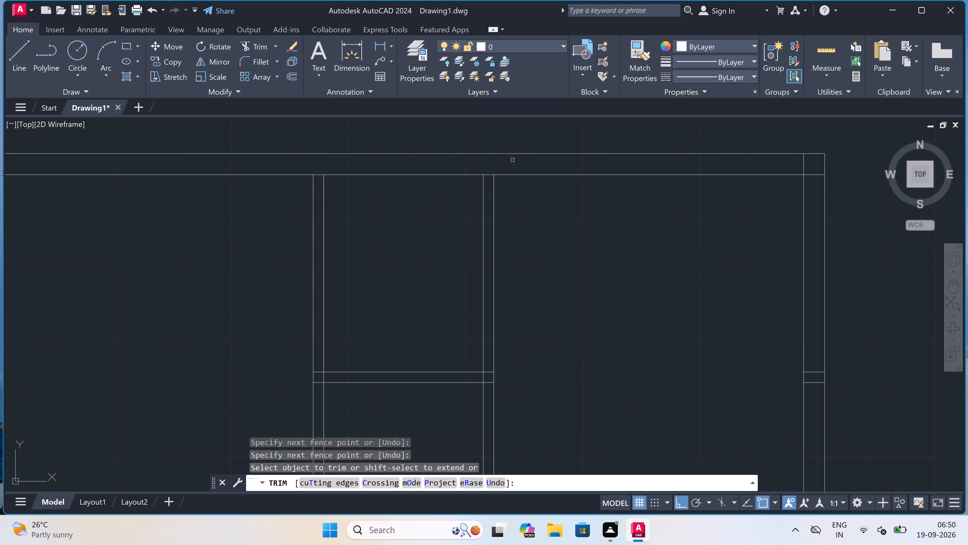
# Trim the top wall's inner line between the two faces of both vertical partitions to open the junctions.
pyautogui.click(491, 171)
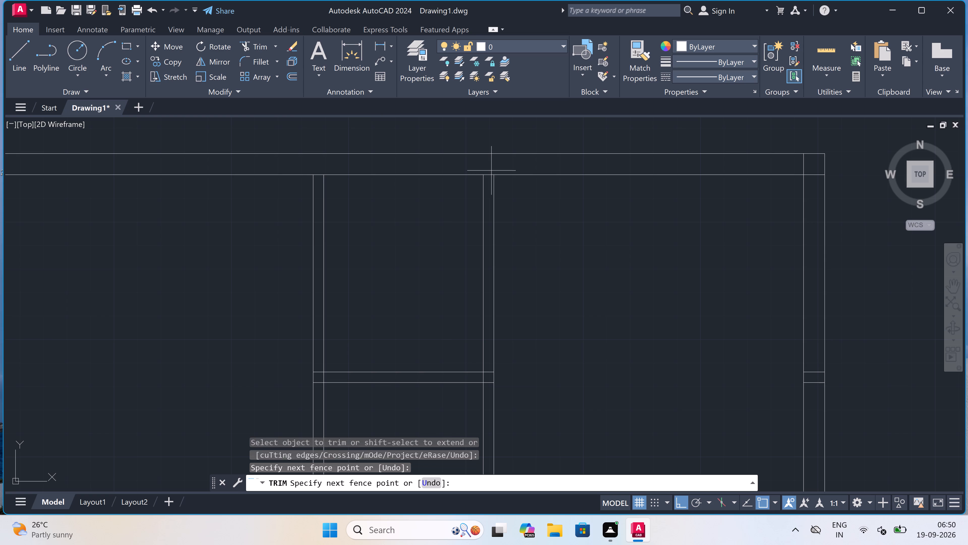
pyautogui.click(490, 182)
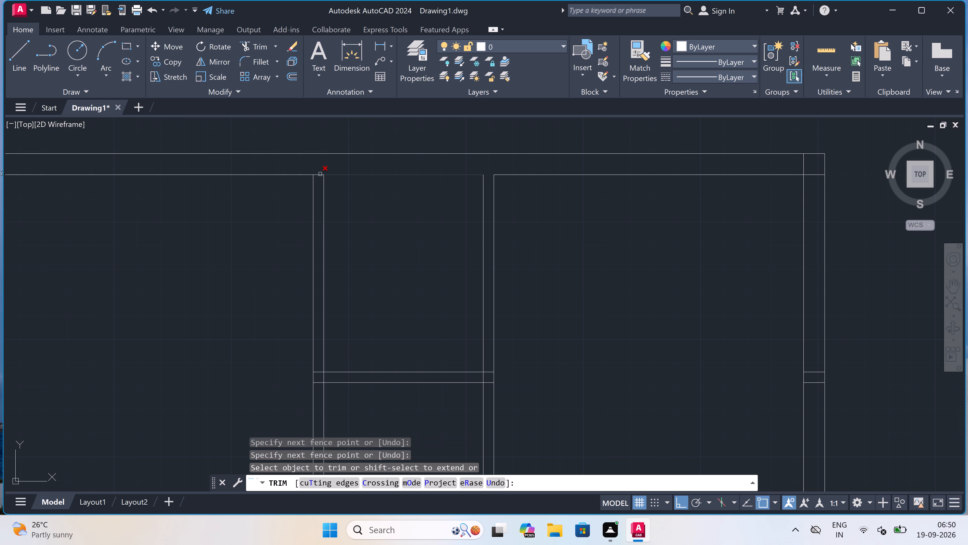
pyautogui.click(317, 173)
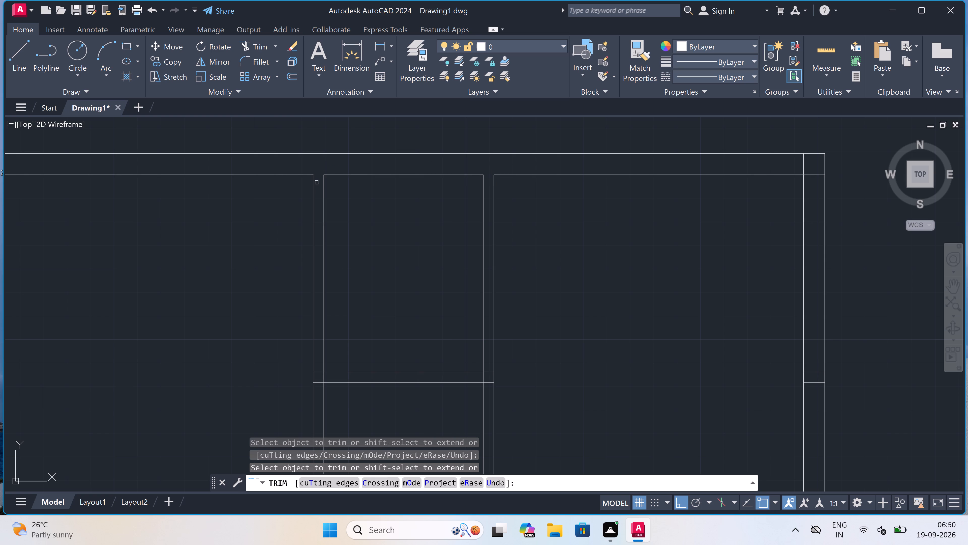
# Trim the overrunning inner wall lines of the top and right outer walls at the top-right corner.
pyautogui.scroll(-2, 384, 169)
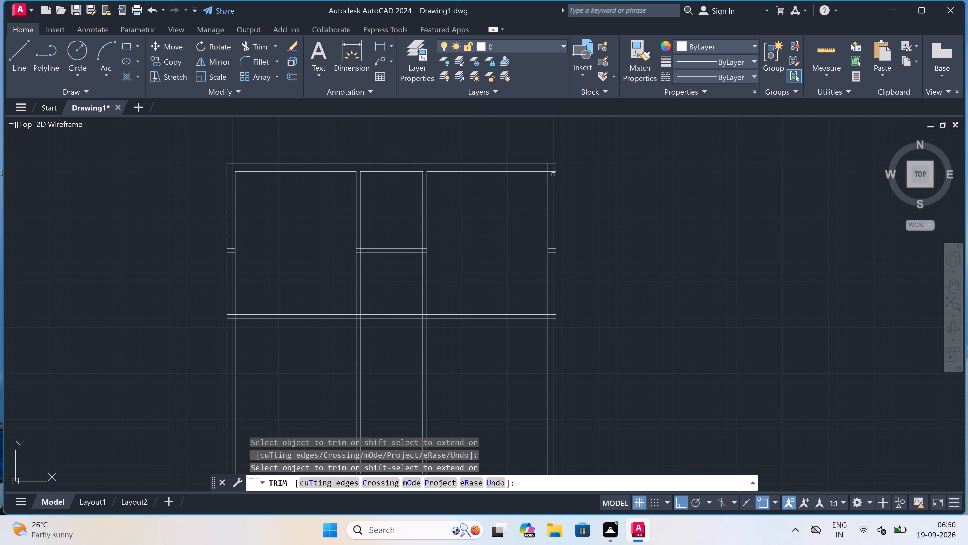
pyautogui.scroll(2, 553, 174)
pyautogui.click(550, 157)
pyautogui.click(550, 186)
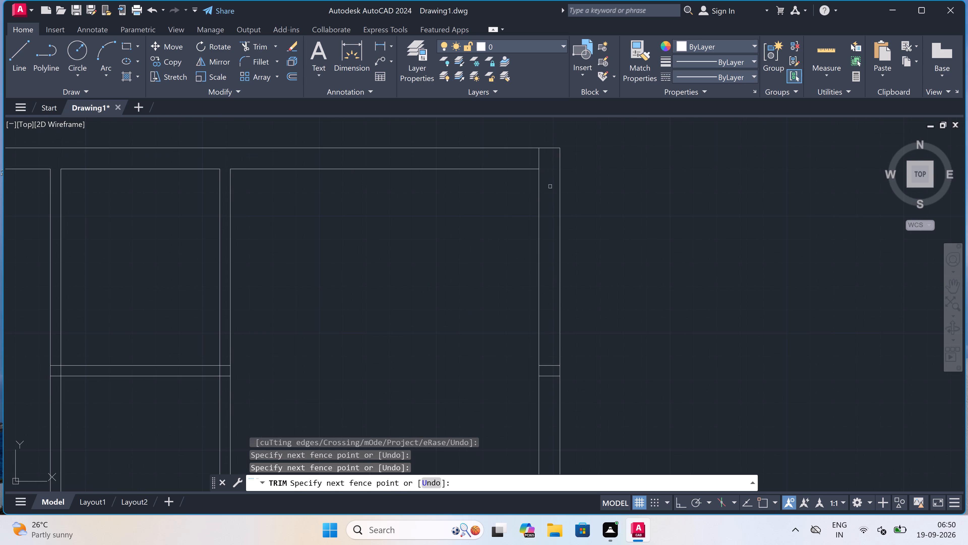
pyautogui.click(538, 157)
# Trim the leftover stubs of the upper horizontal partition inside the right outer wall.
pyautogui.scroll(-4, 538, 157)
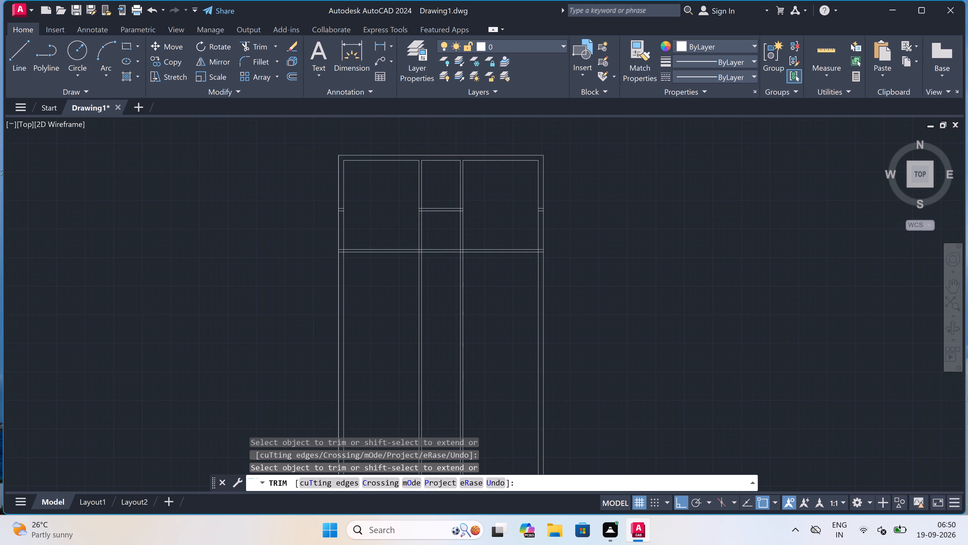
pyautogui.scroll(4, 539, 187)
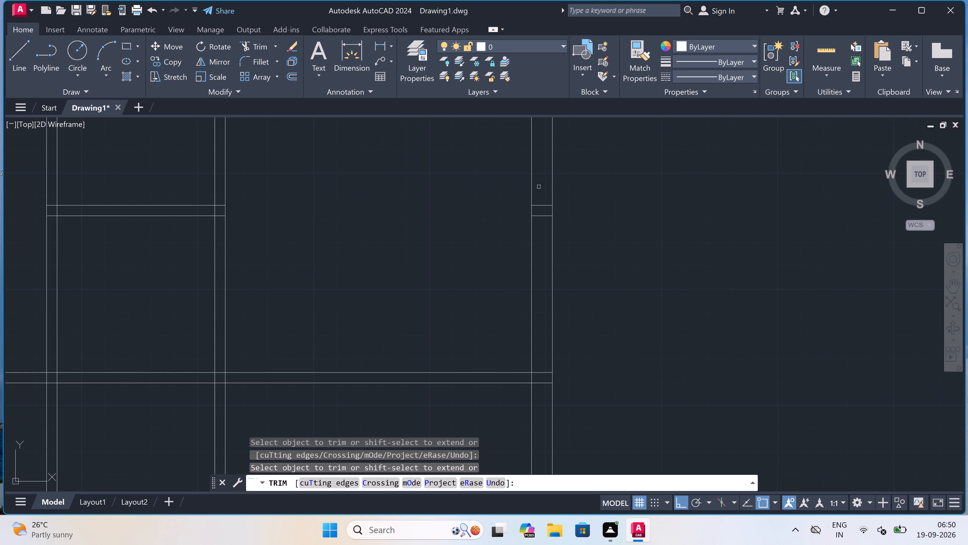
pyautogui.click(539, 187)
pyautogui.click(537, 231)
# Trim the lower horizontal partition's lines out of the right outer wall and remove the wall's inner line between the partition faces.
pyautogui.scroll(-4, 537, 231)
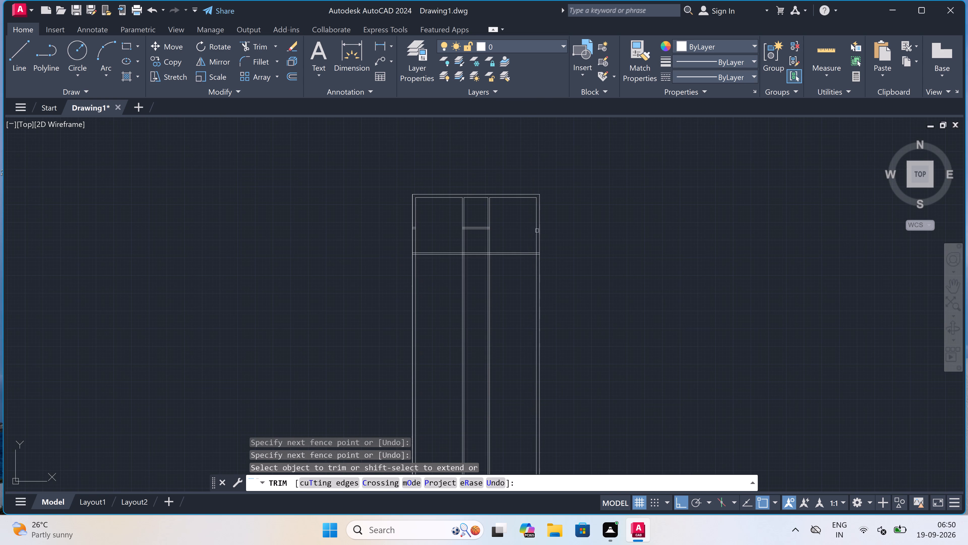
pyautogui.scroll(4, 540, 257)
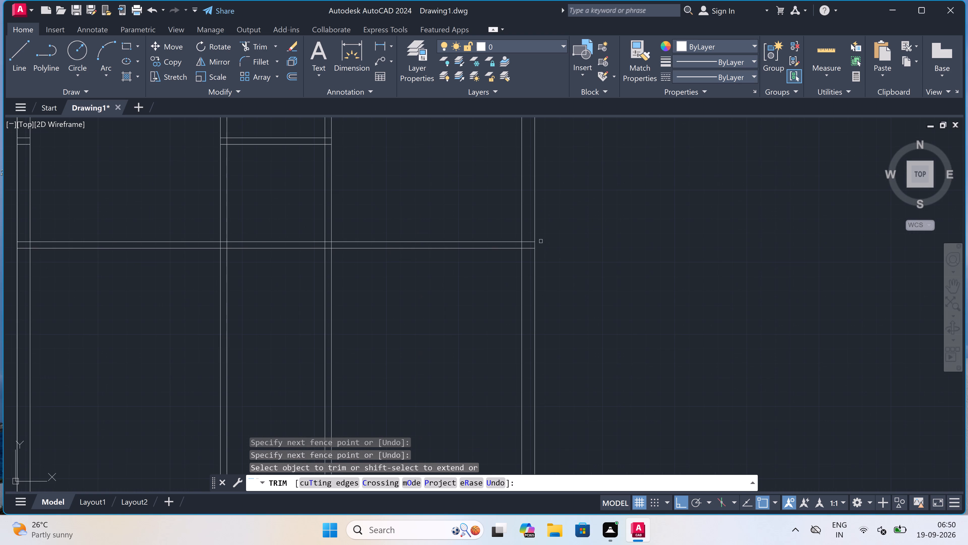
pyautogui.scroll(2, 531, 244)
pyautogui.click(522, 222)
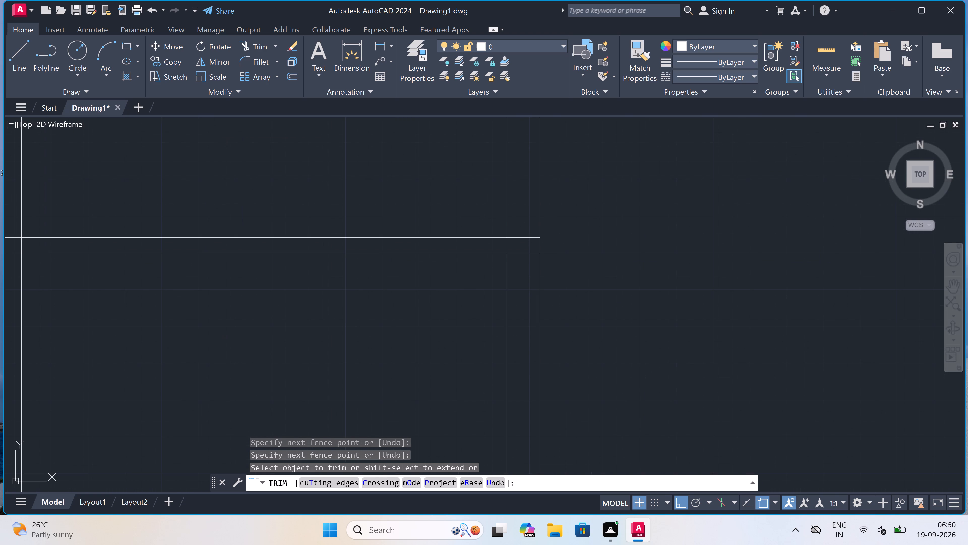
pyautogui.click(522, 270)
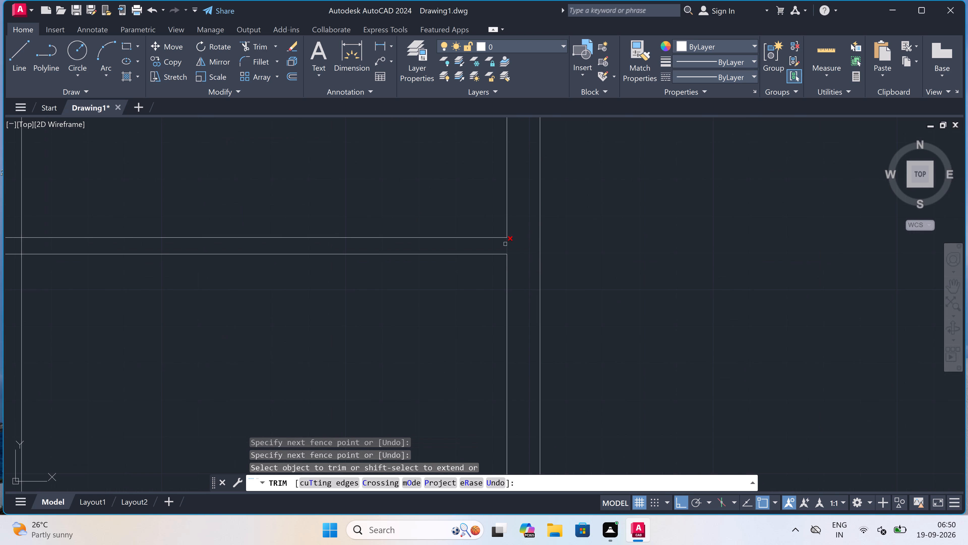
pyautogui.click(505, 244)
# Clear both horizontal partitions' lines from inside the left outer wall and open the wall's inner line at the lower partition.
pyautogui.scroll(-5, 505, 244)
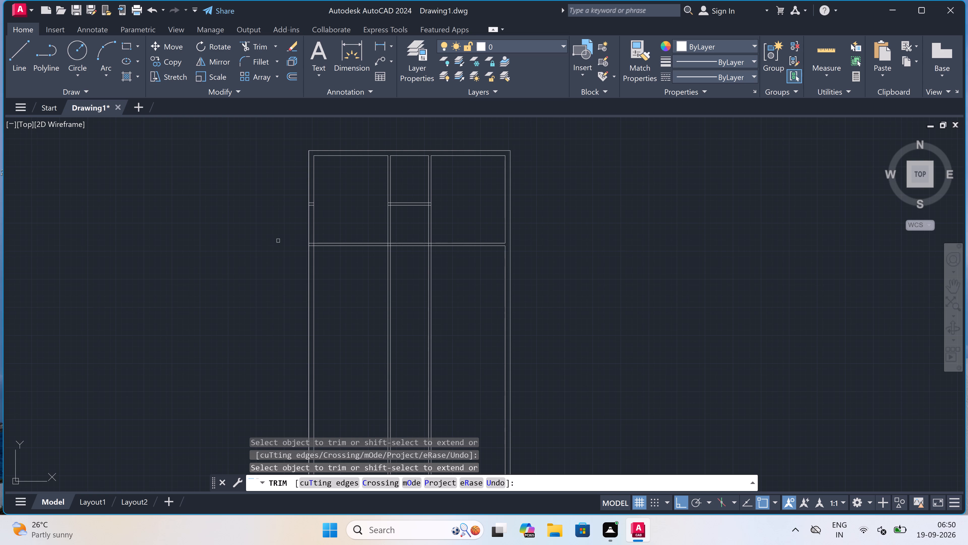
pyautogui.scroll(3, 297, 212)
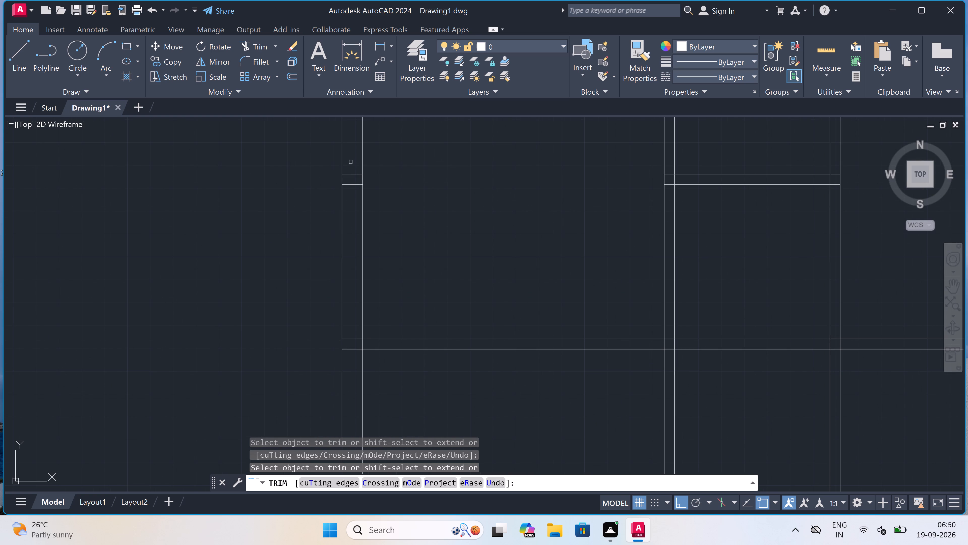
pyautogui.moveTo(351, 162); pyautogui.dragTo(351, 164)
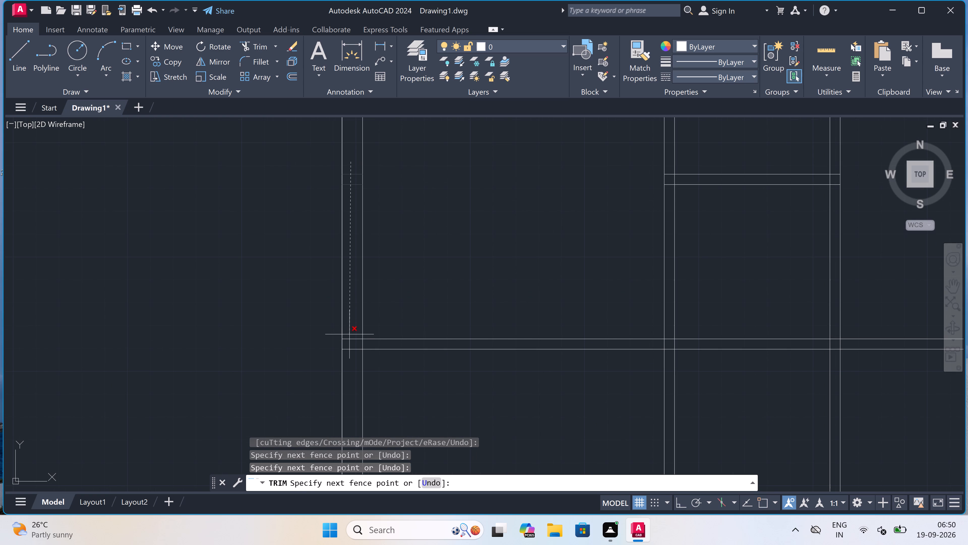
pyautogui.click(351, 347)
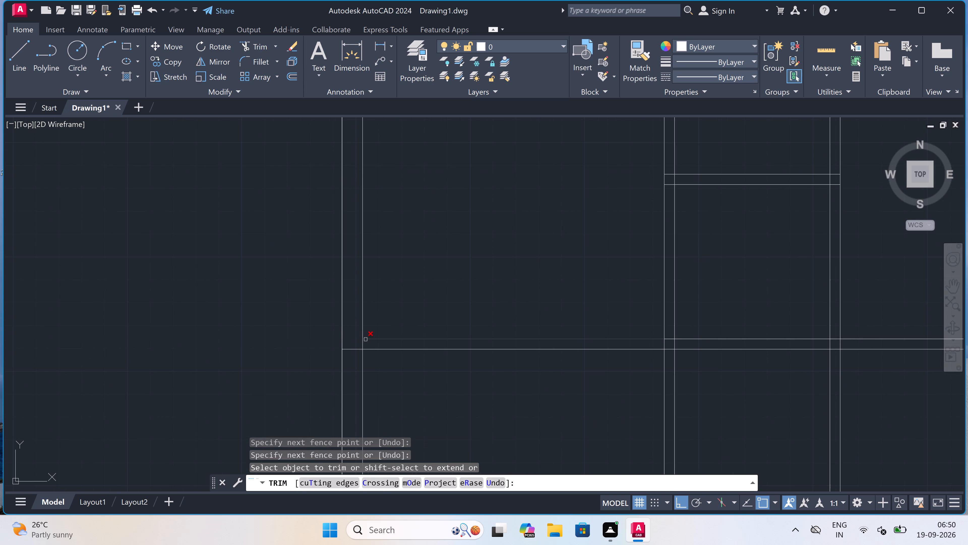
pyautogui.click(364, 343)
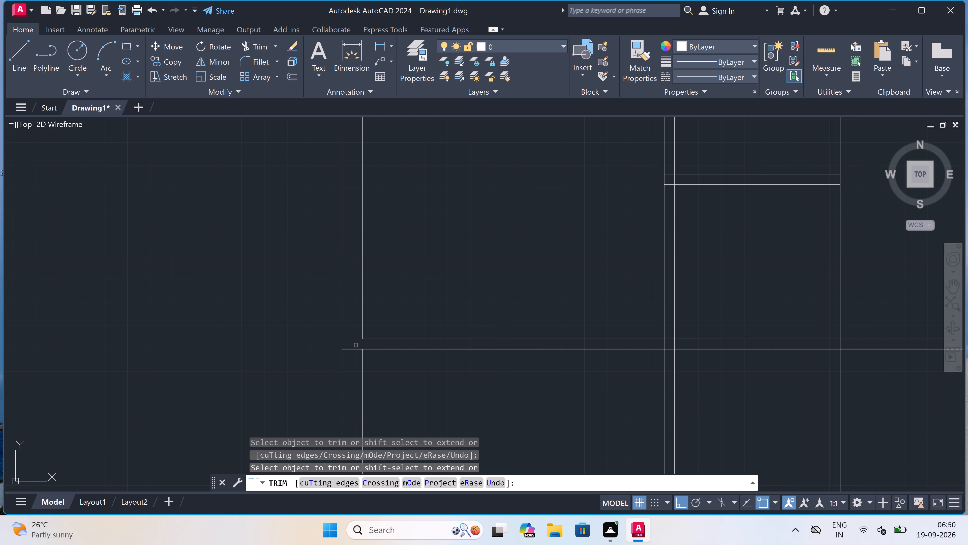
pyautogui.click(356, 345)
pyautogui.click(351, 366)
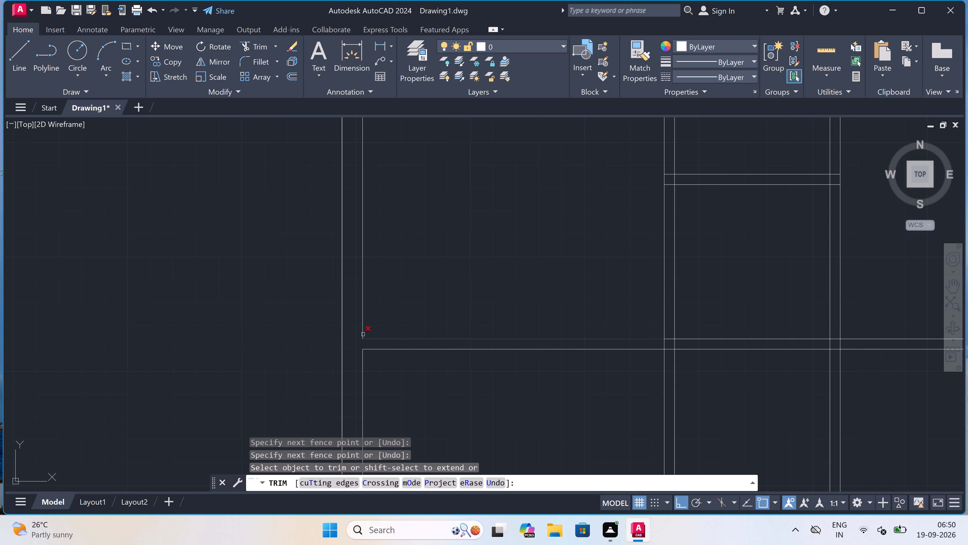
pyautogui.press('Escape')
# Draw a 5' window in the first room's top wall, with a centreline joining end lines across the wall thickness.
pyautogui.scroll(-5, 375, 309)
pyautogui.scroll(3, 384, 294)
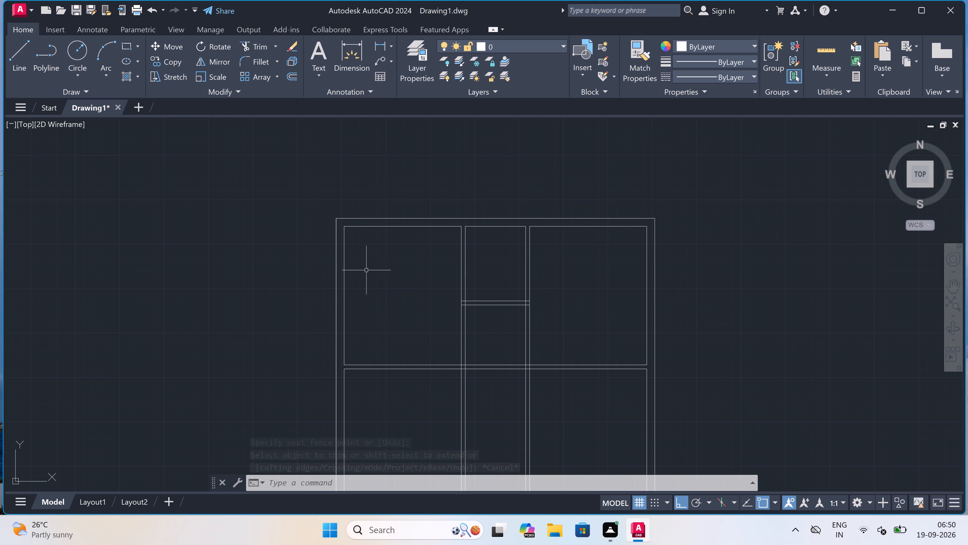
pyautogui.scroll(-2, 366, 269)
pyautogui.scroll(2, 345, 245)
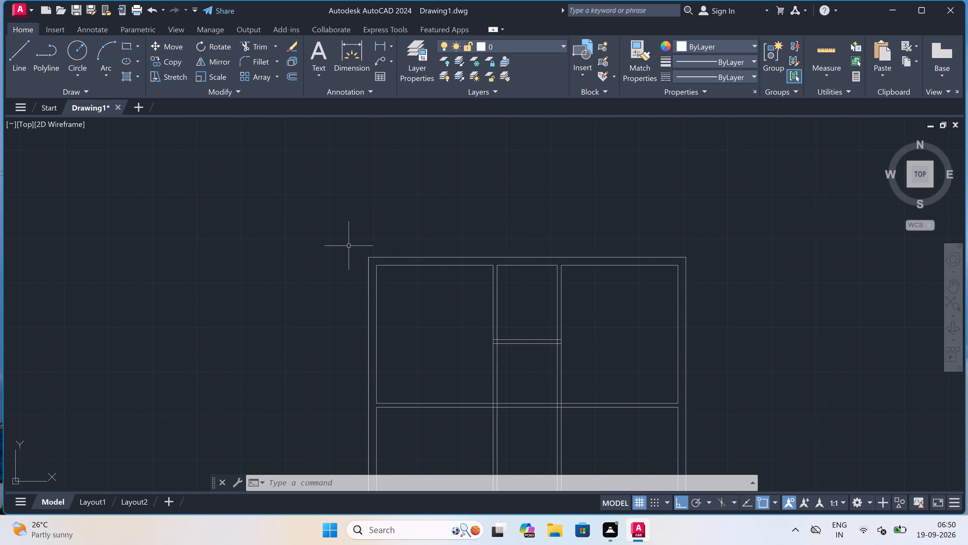
pyautogui.press('l')
pyautogui.press('space')
pyautogui.scroll(3, 405, 257)
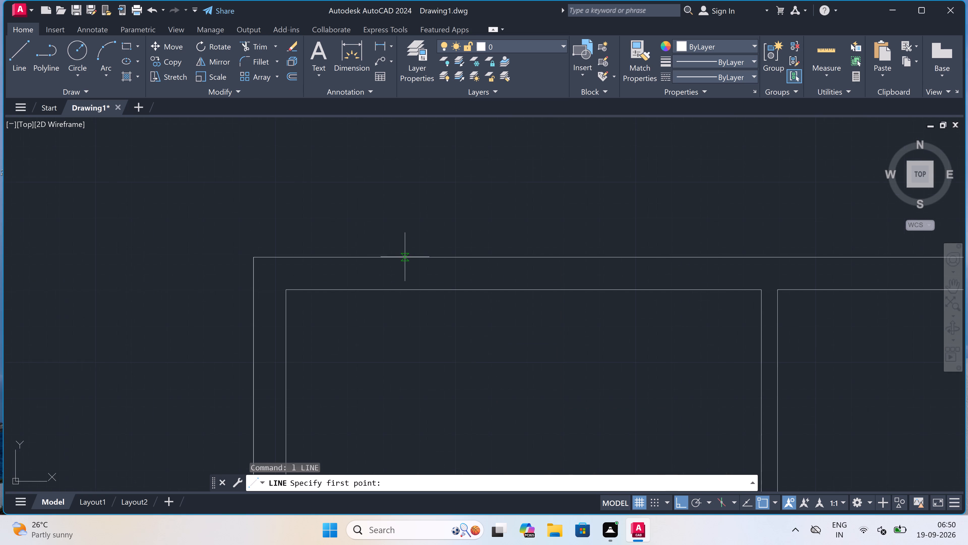
pyautogui.click(404, 256)
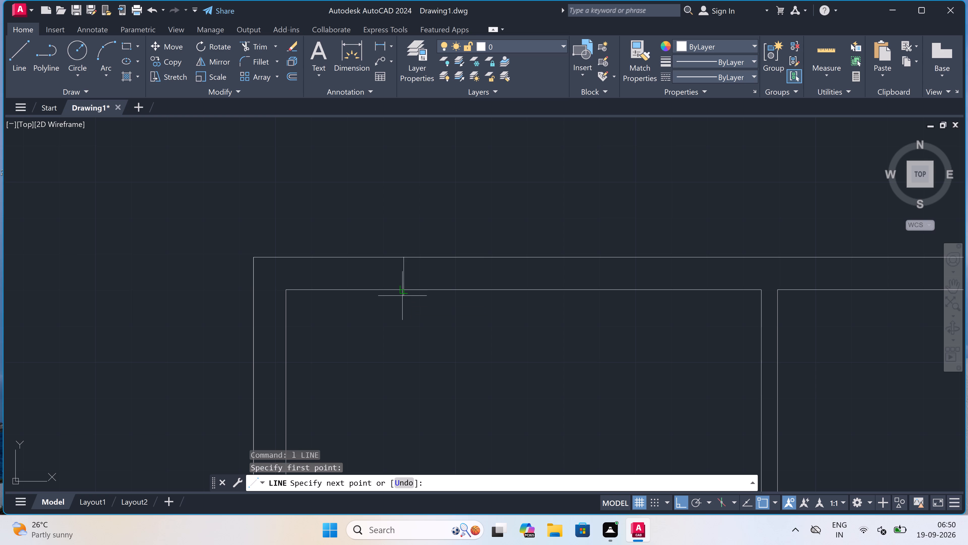
pyautogui.click(406, 288)
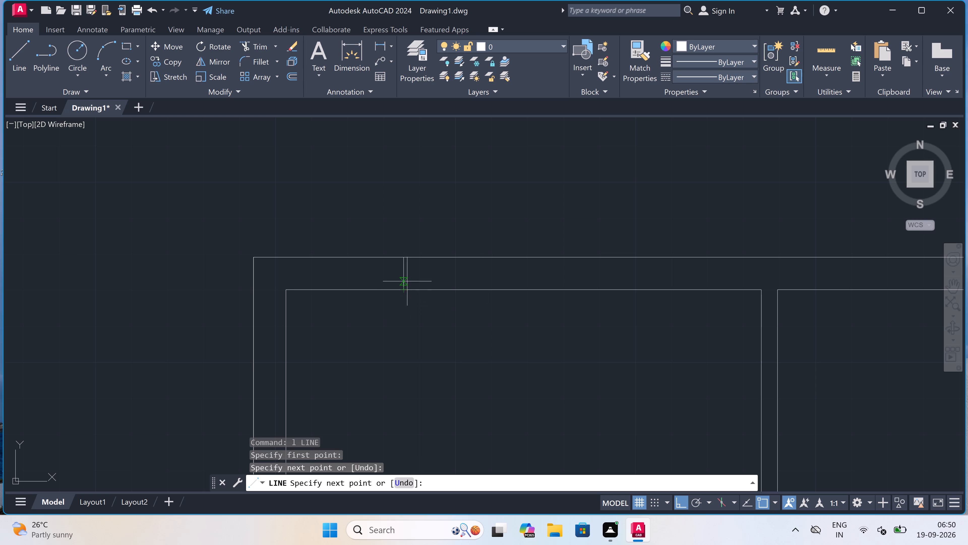
pyautogui.click(402, 275)
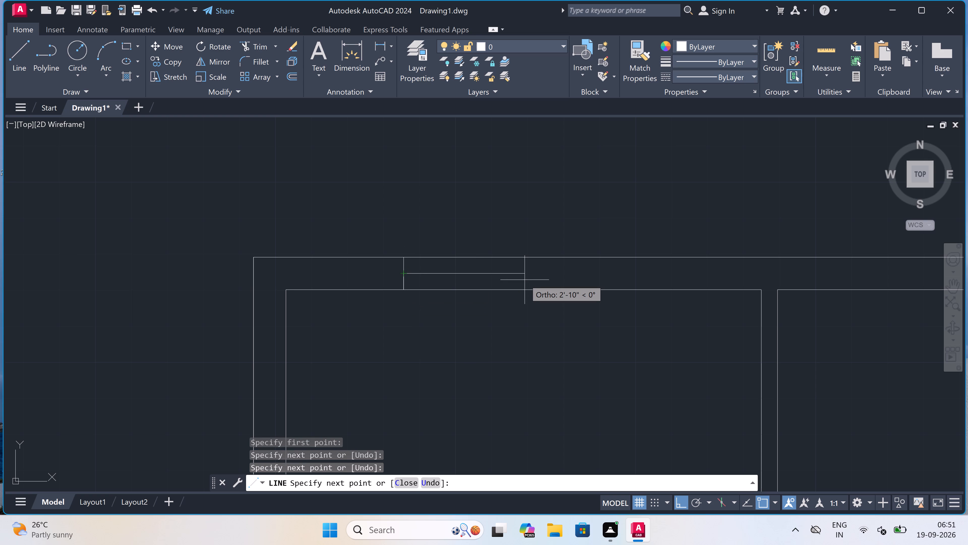
pyautogui.write("5'")
pyautogui.press('space')
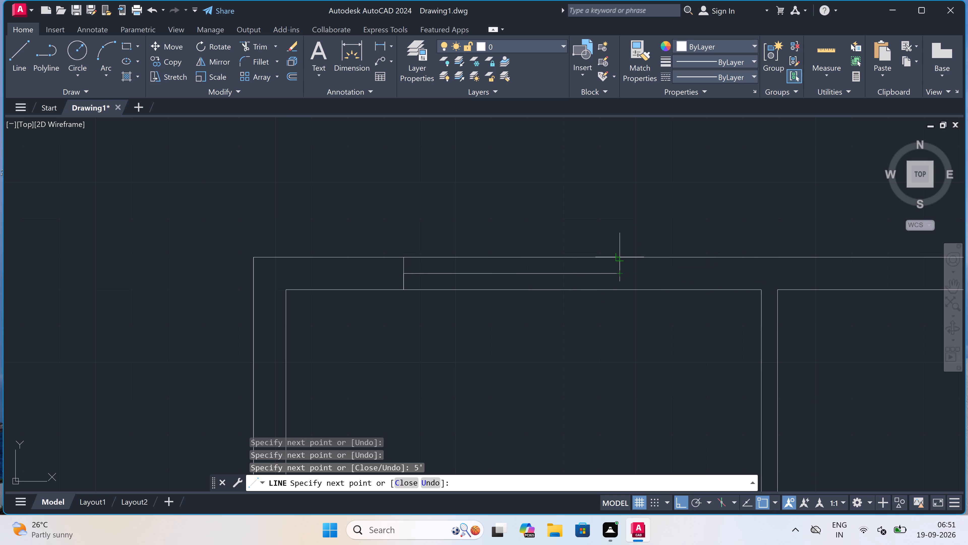
pyautogui.click(619, 252)
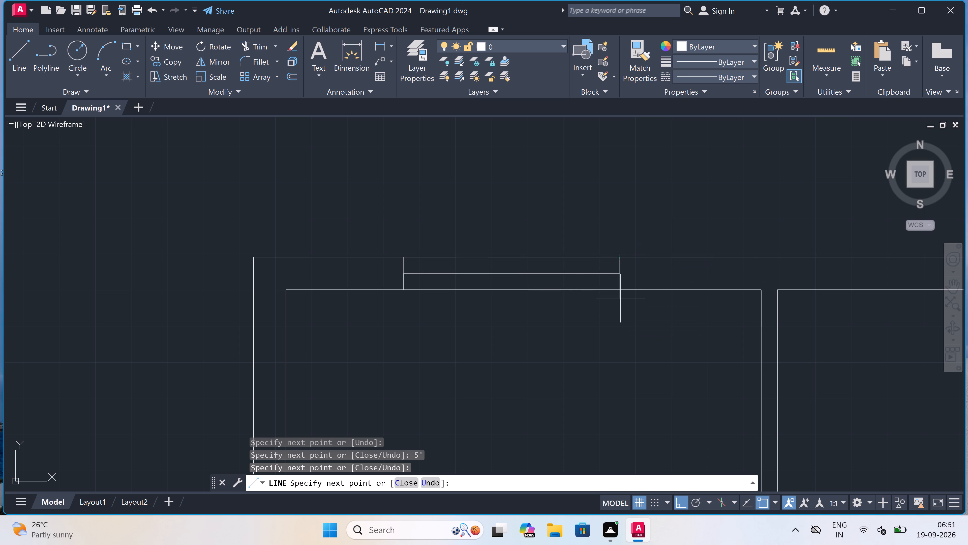
pyautogui.click(620, 290)
pyautogui.press('Escape')
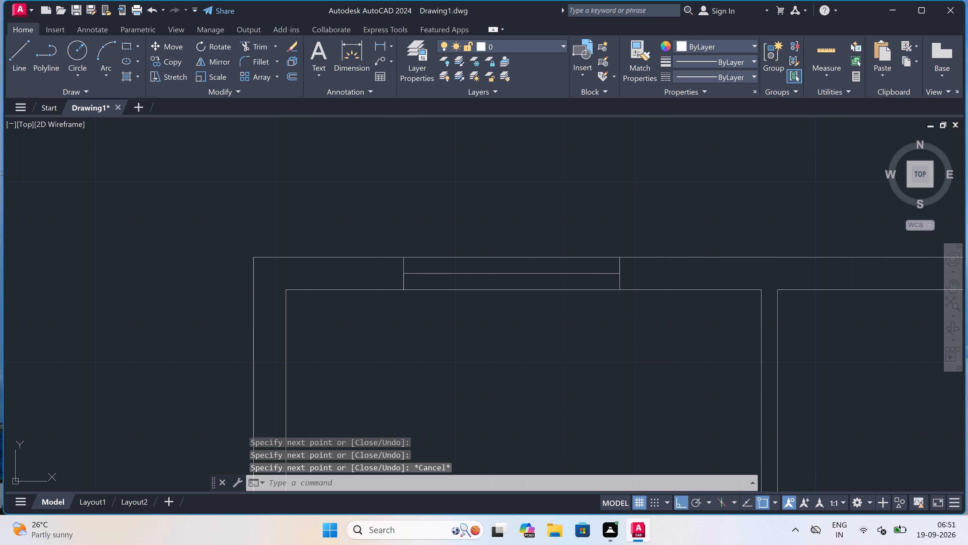
# Draw a 5' window in the top wall of the upper right room, with a centreline joining end lines across the wall thickness.
pyautogui.scroll(-6, 477, 327)
pyautogui.scroll(3, 519, 333)
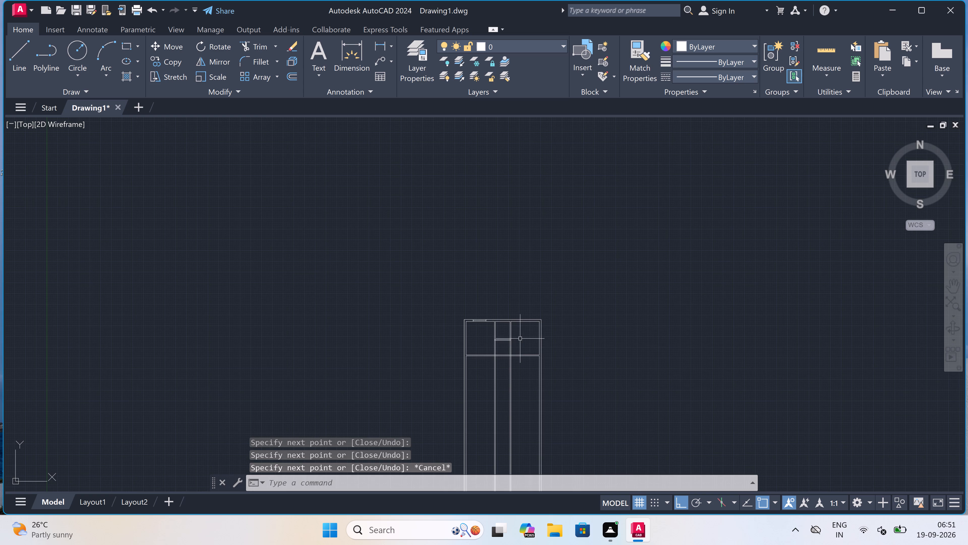
pyautogui.press('space')
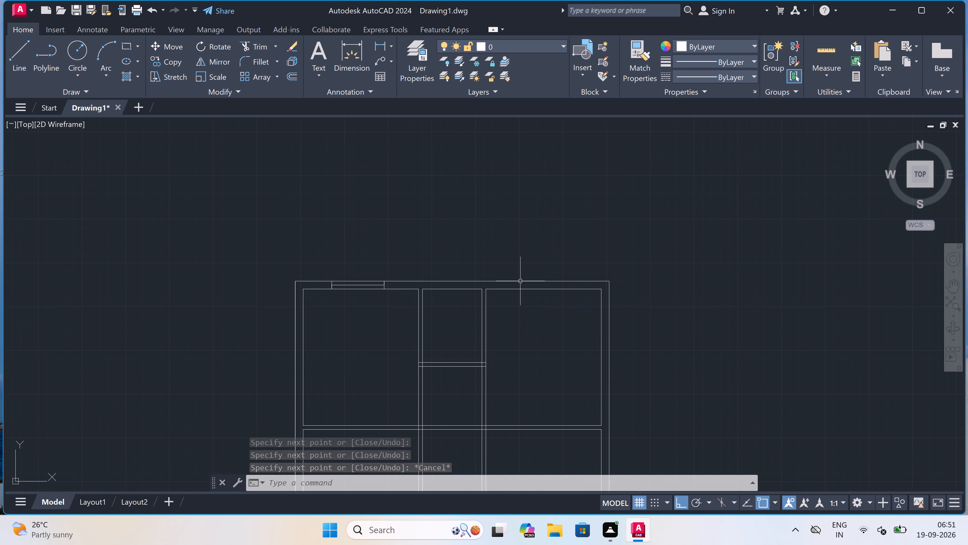
pyautogui.scroll(2, 520, 280)
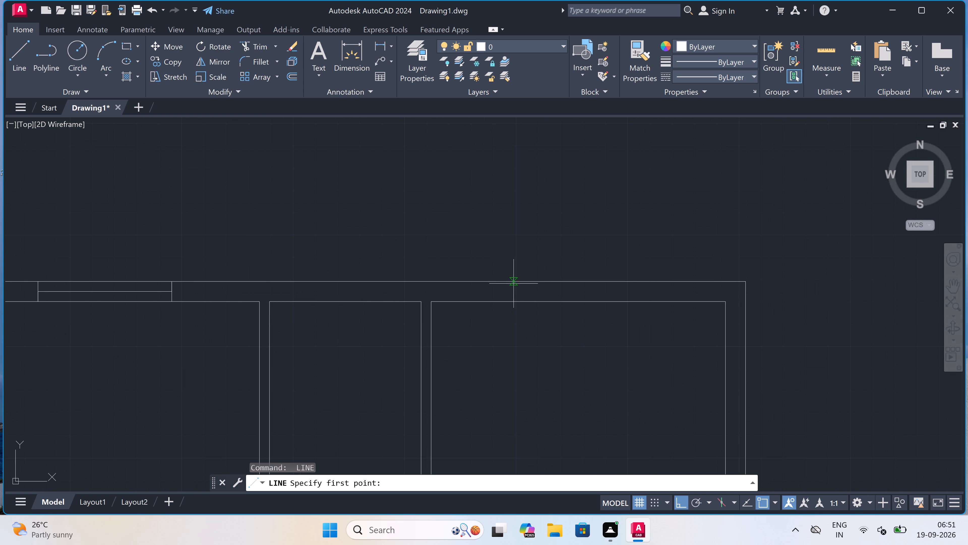
pyautogui.click(510, 283)
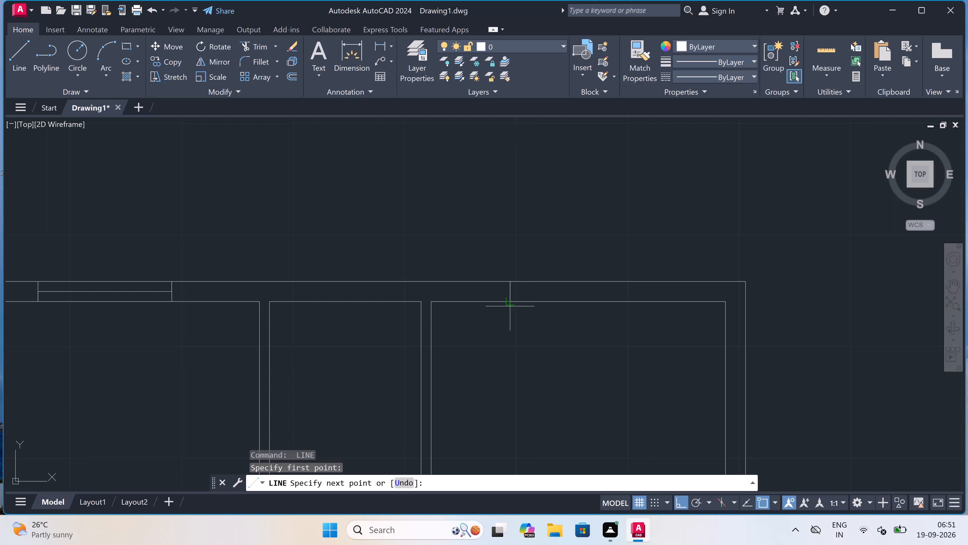
pyautogui.click(510, 296)
pyautogui.click(509, 290)
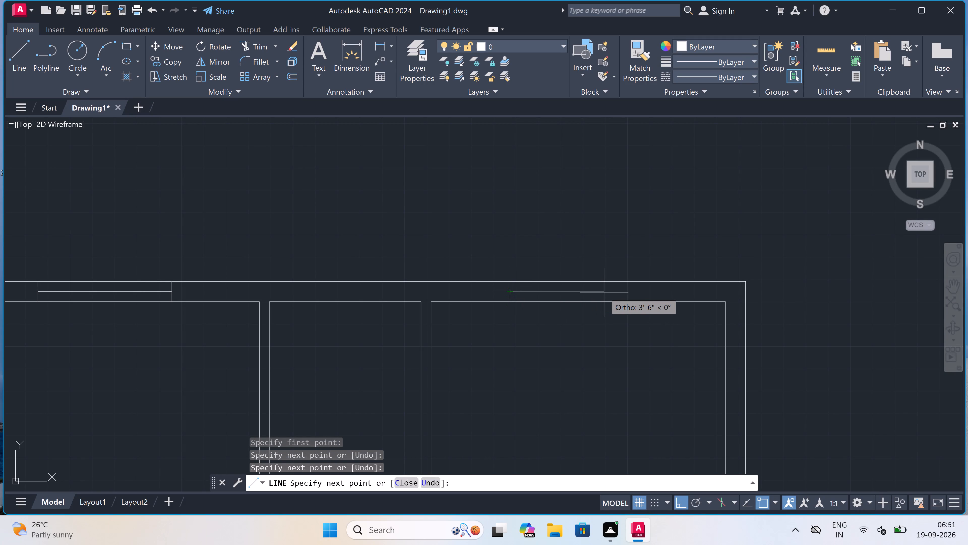
pyautogui.press('5')
pyautogui.press("'")
pyautogui.press('space')
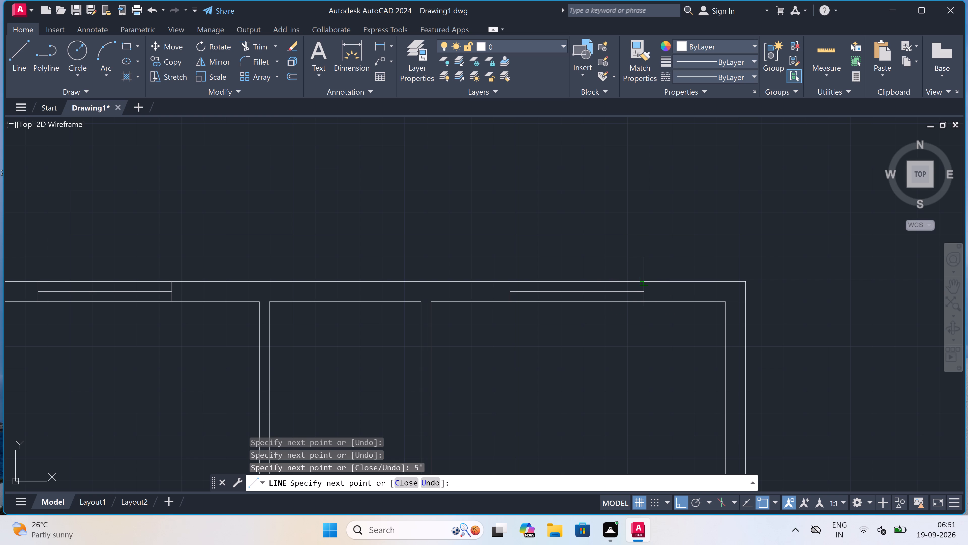
pyautogui.click(647, 283)
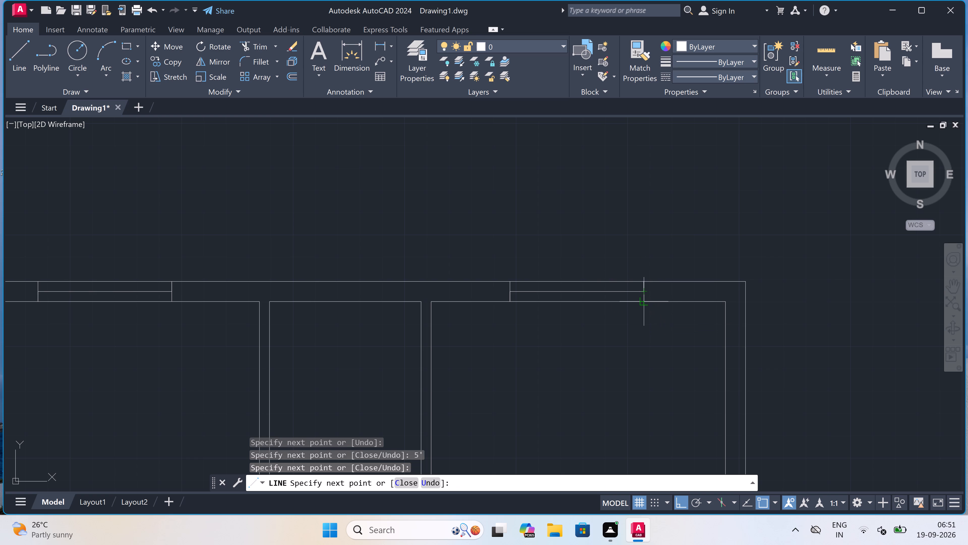
pyautogui.scroll(2, 645, 298)
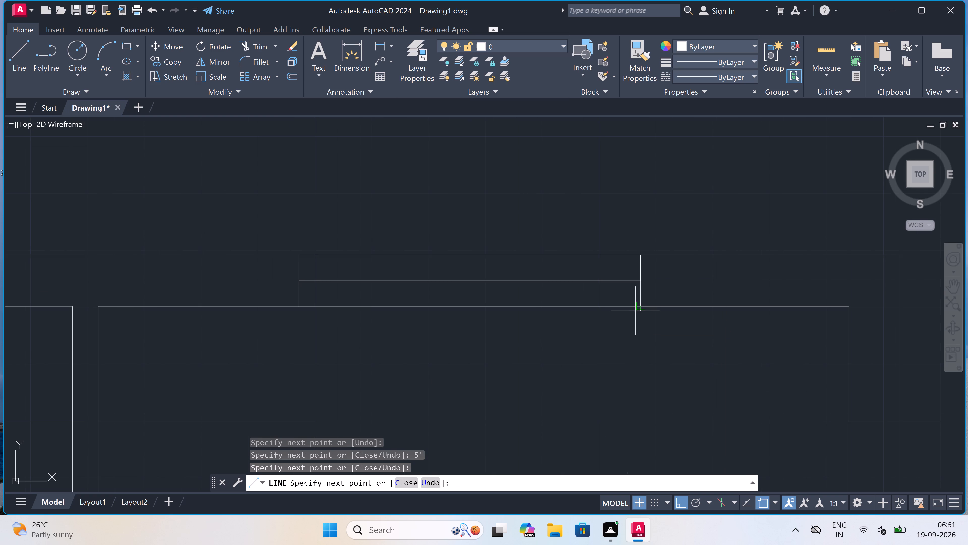
pyautogui.click(640, 305)
pyautogui.press('Escape')
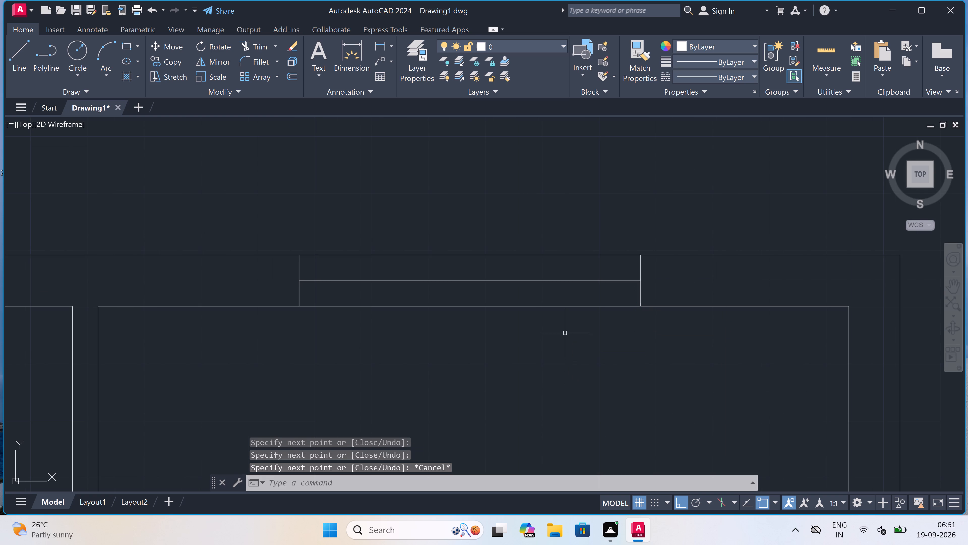
# Draw a 5' window in the right outer wall of the upper right room, with a centreline between two end lines.
pyautogui.scroll(-6, 570, 305)
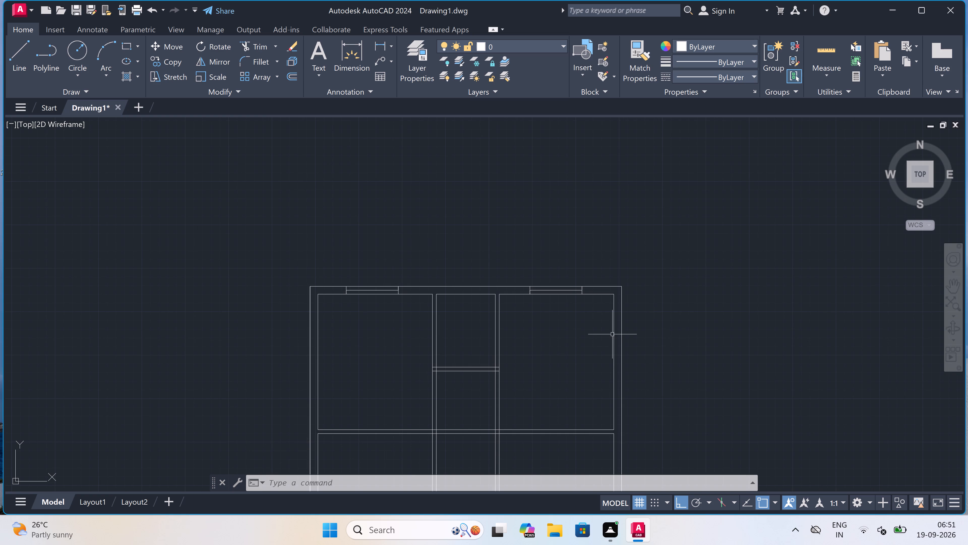
pyautogui.press('space')
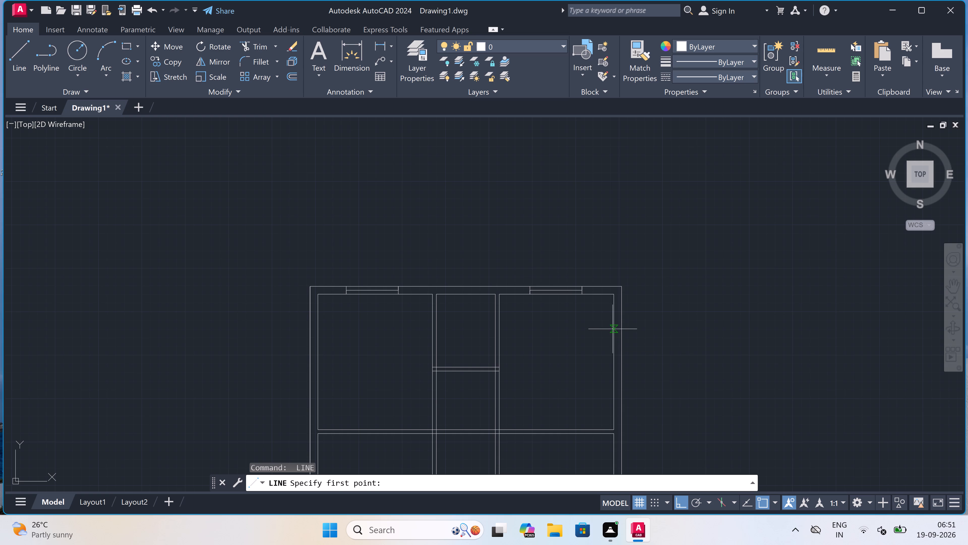
pyautogui.click(613, 329)
pyautogui.scroll(3, 620, 328)
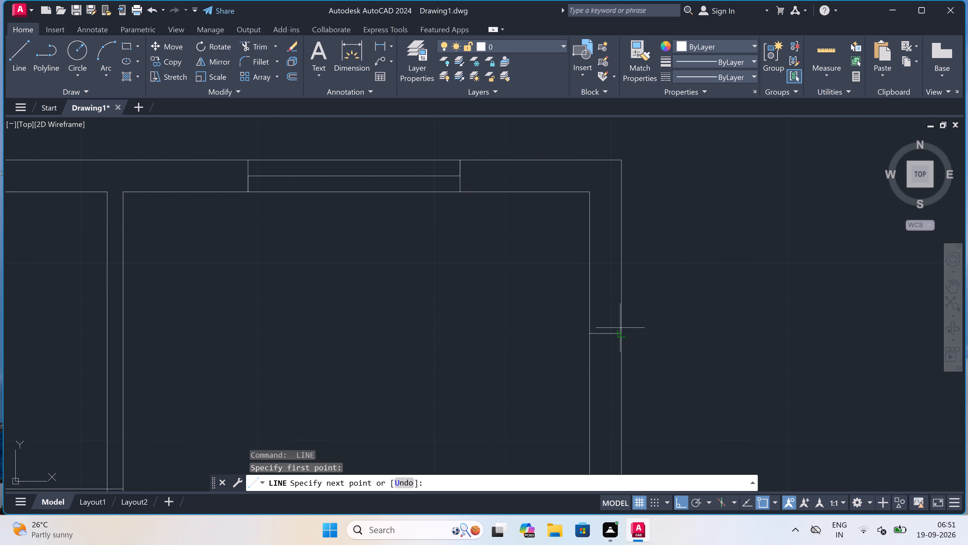
pyautogui.click(619, 335)
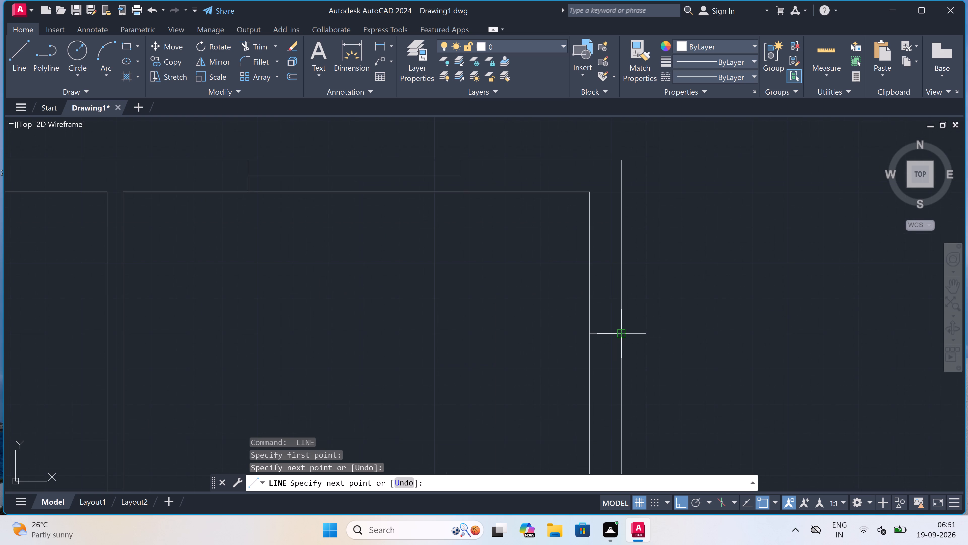
pyautogui.click(606, 331)
pyautogui.scroll(-3, 605, 331)
pyautogui.scroll(3, 600, 362)
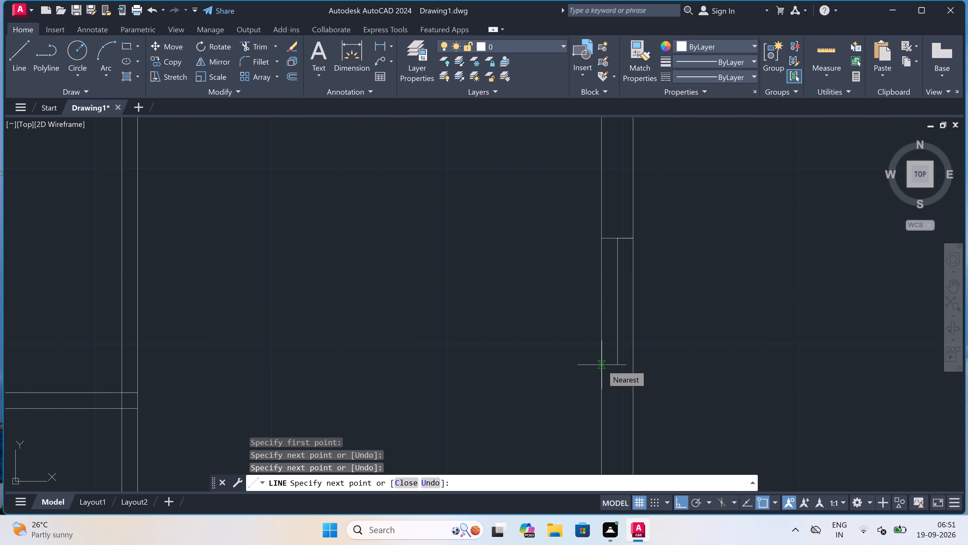
pyautogui.write("5'")
pyautogui.press('space')
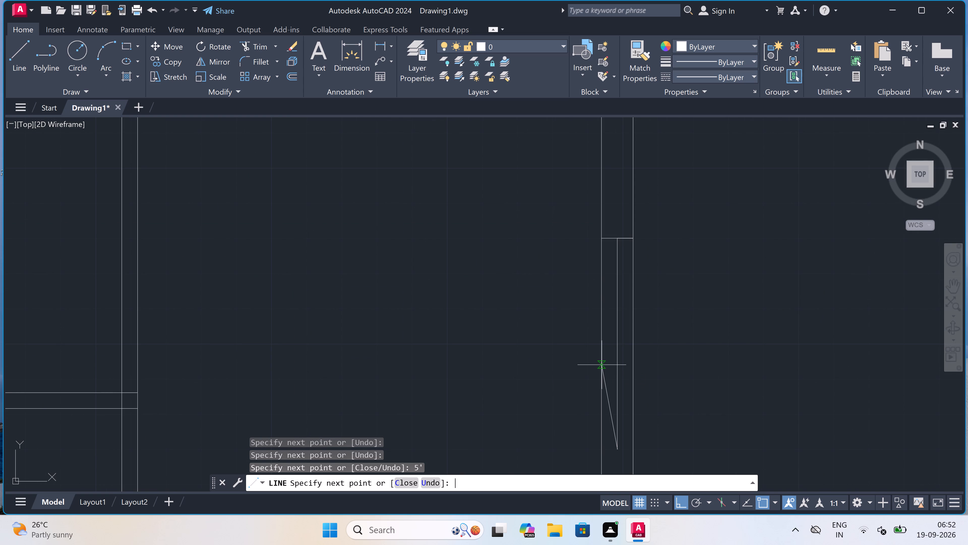
pyautogui.scroll(-5, 602, 365)
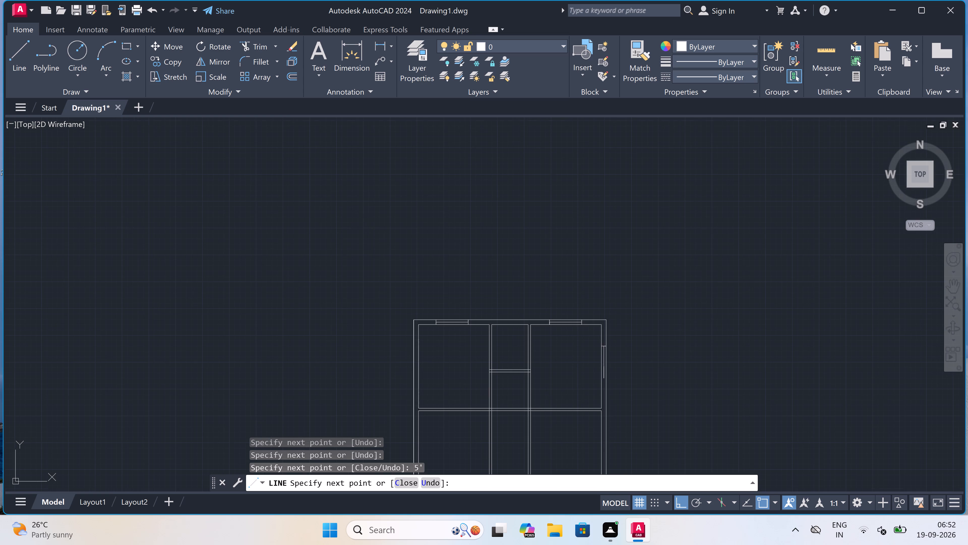
pyautogui.scroll(2, 602, 378)
pyautogui.scroll(-3, 600, 373)
pyautogui.scroll(2, 597, 385)
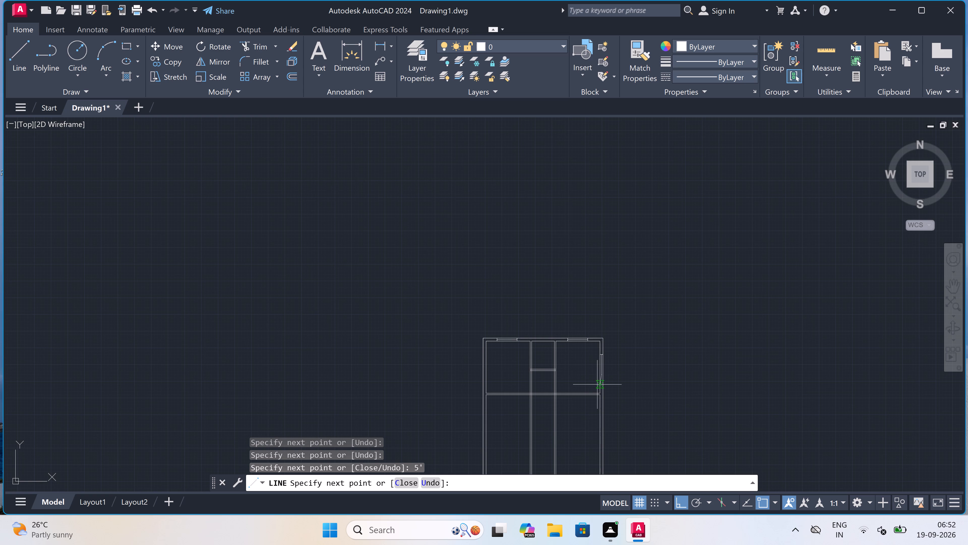
pyautogui.scroll(1, 597, 385)
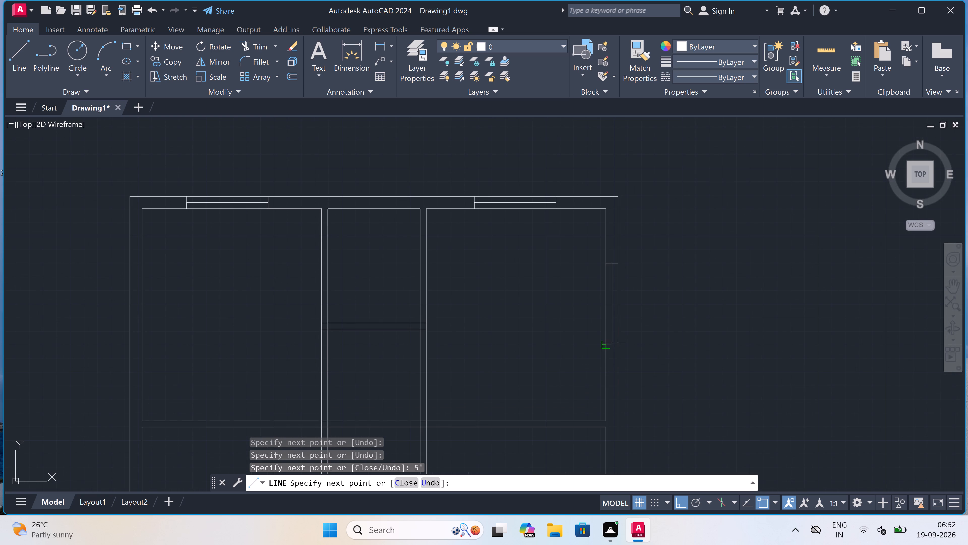
pyautogui.click(604, 345)
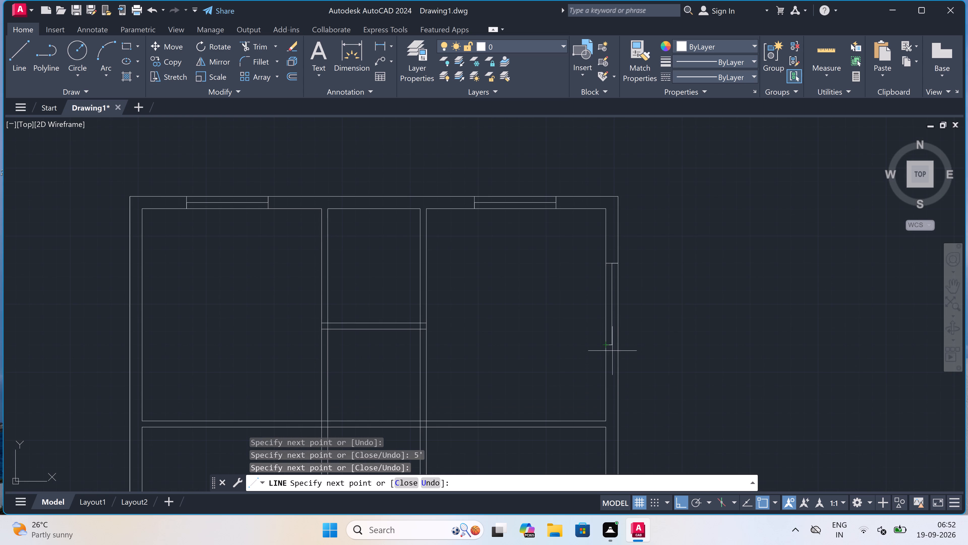
pyautogui.click(618, 343)
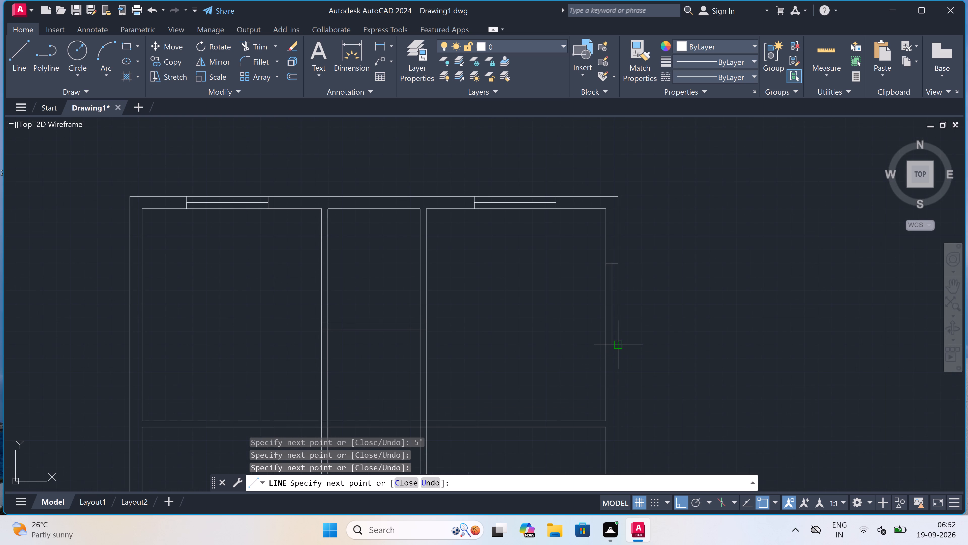
pyautogui.press('Escape')
# Draw a 5' window in the left outer wall of the upper left room, level with the window in the right outer wall.
pyautogui.press('space')
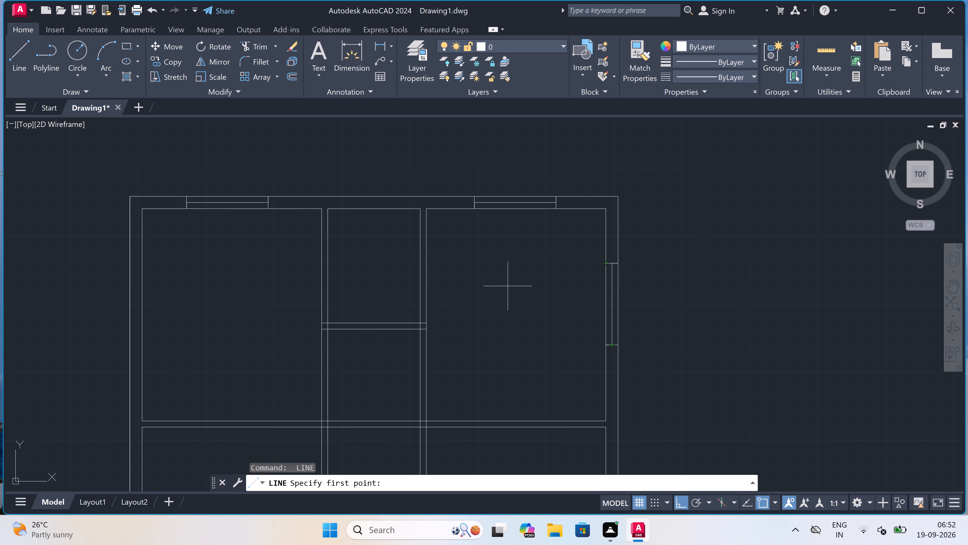
pyautogui.click(140, 262)
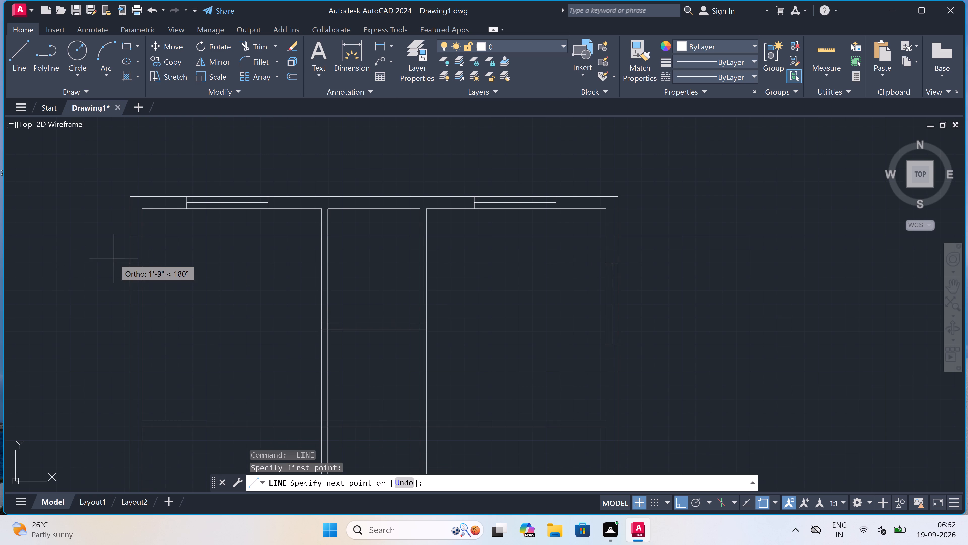
pyautogui.click(129, 262)
pyautogui.click(136, 262)
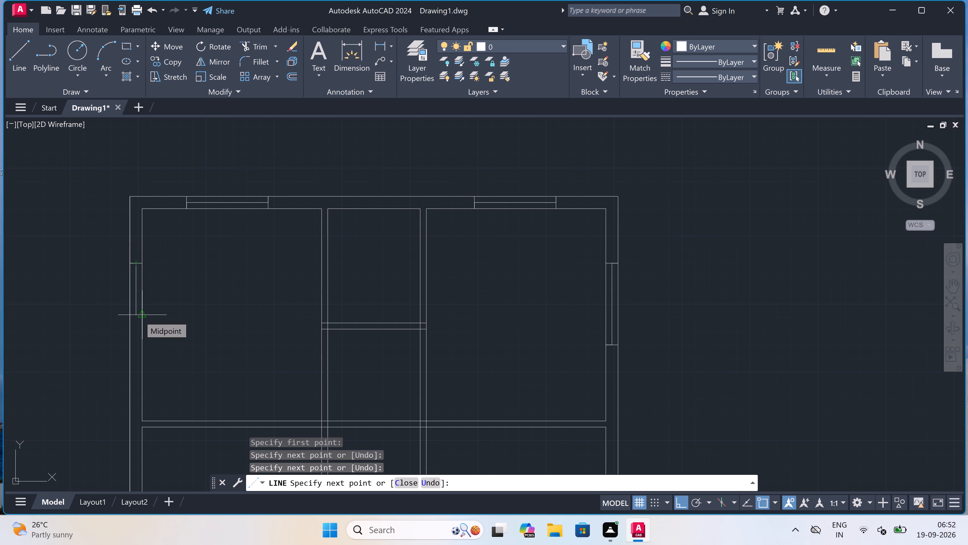
pyautogui.write("5'")
pyautogui.press('space')
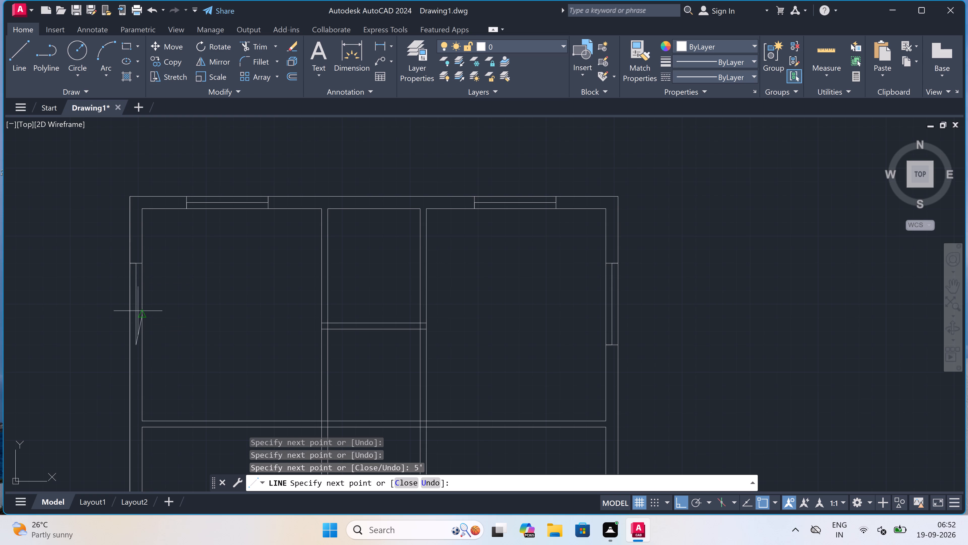
pyautogui.click(131, 345)
pyautogui.click(140, 346)
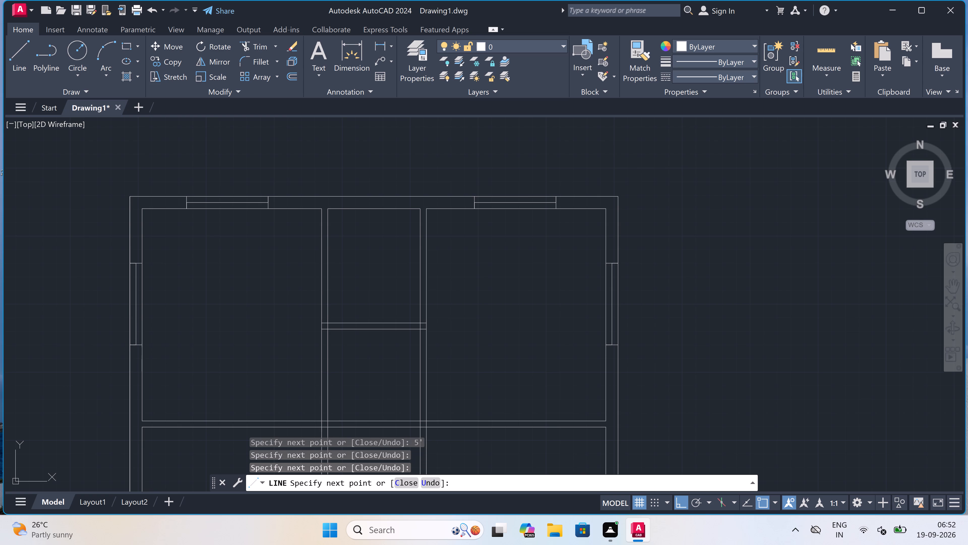
pyautogui.press('Escape')
# Draw a 2' window in the top wall of the small middle room, with a centreline joining end lines across the wall.
pyautogui.scroll(-1, 173, 330)
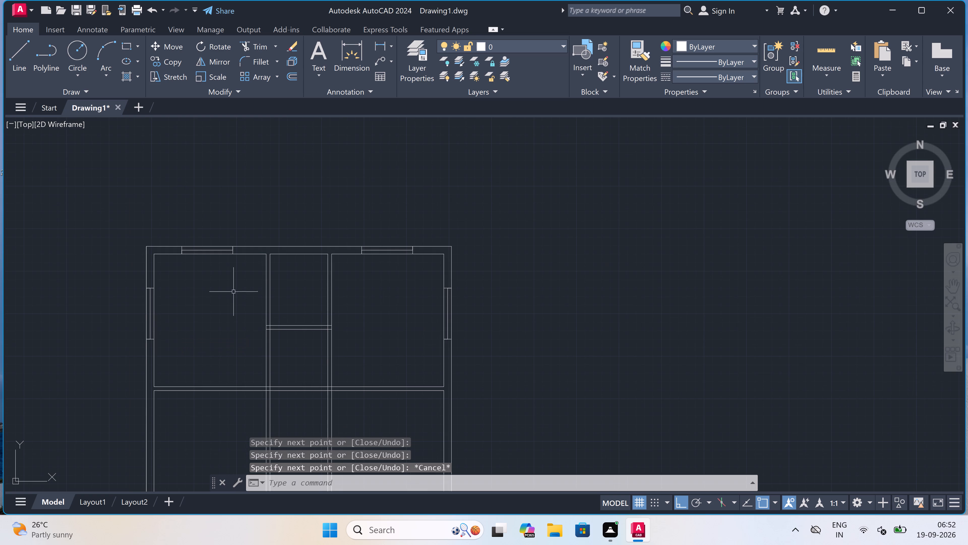
pyautogui.scroll(2, 265, 266)
pyautogui.press('space')
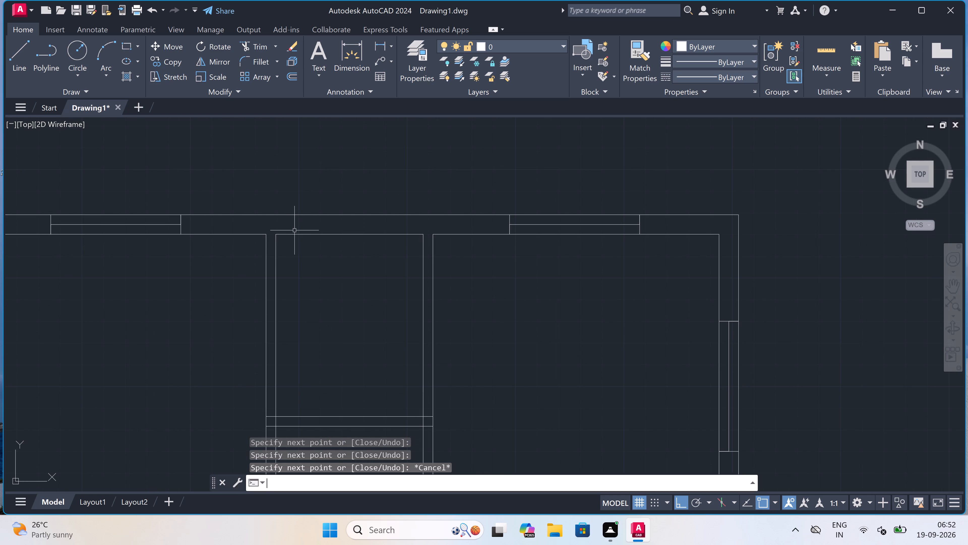
pyautogui.click(311, 214)
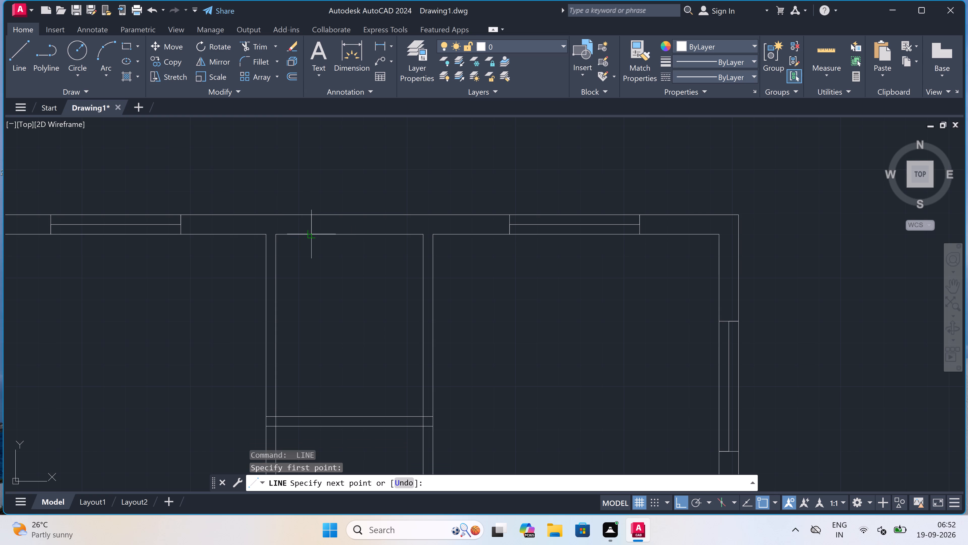
pyautogui.click(313, 232)
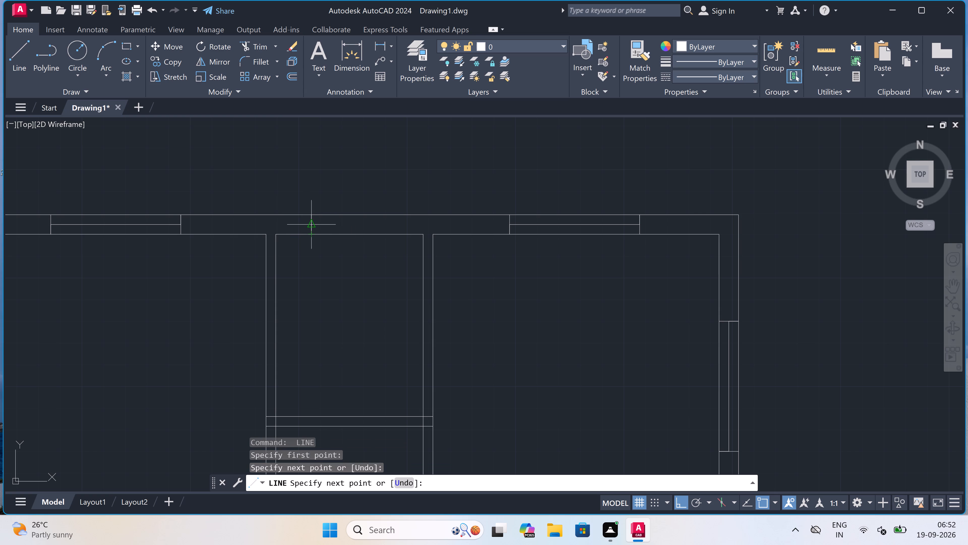
pyautogui.click(313, 225)
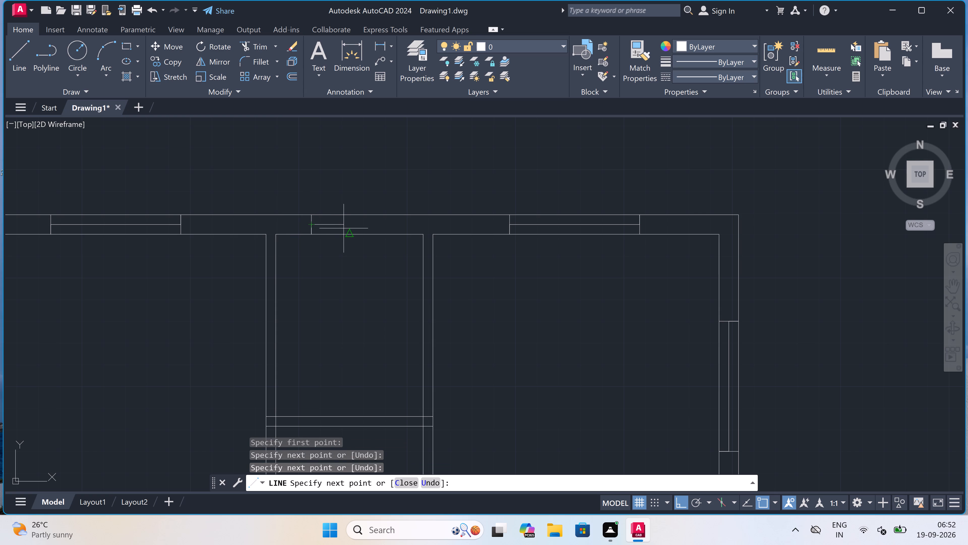
pyautogui.write("2'")
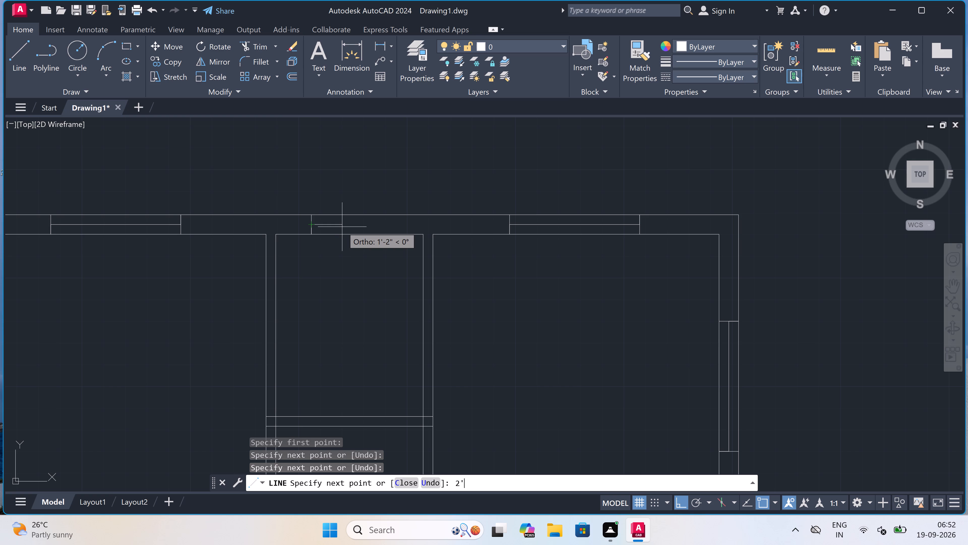
pyautogui.press('space')
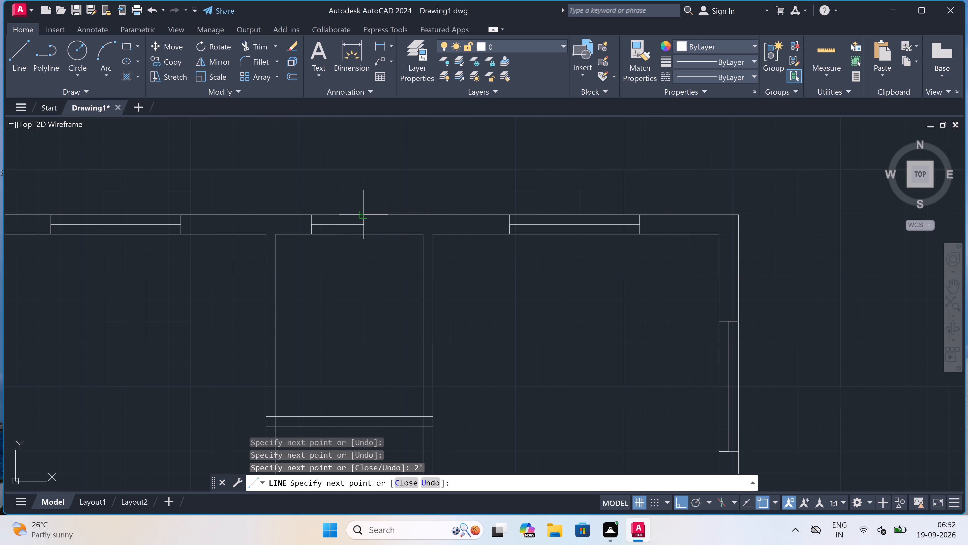
pyautogui.doubleClick(367, 215)
pyautogui.click(363, 230)
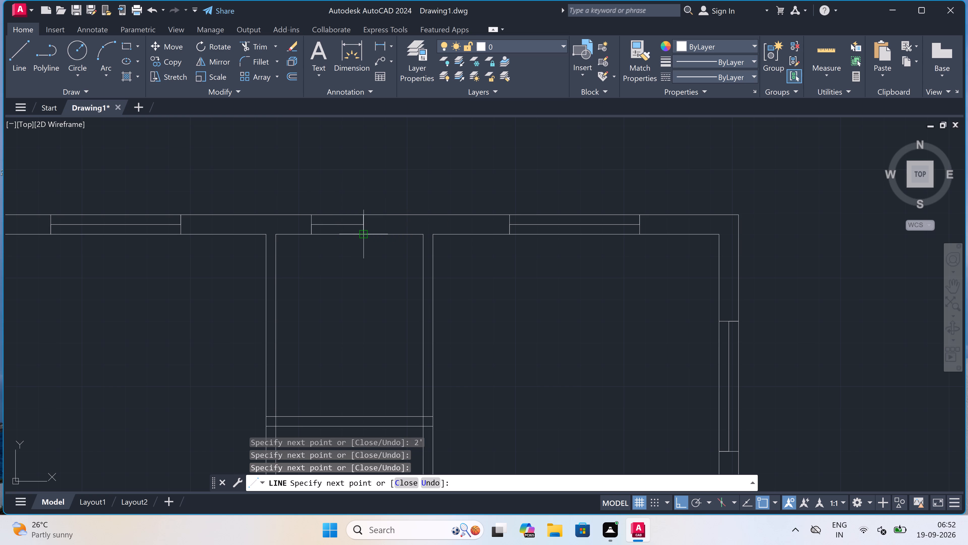
pyautogui.press('Escape')
pyautogui.scroll(-4, 379, 202)
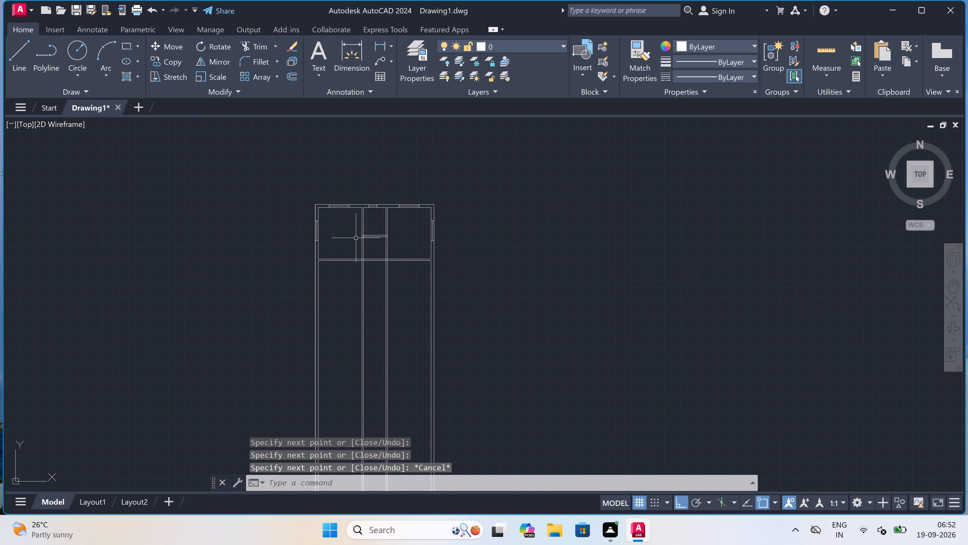
# Trim the overlapping wall lines where the small middle room's bottom partition meets the left vertical partition.
pyautogui.scroll(4, 362, 229)
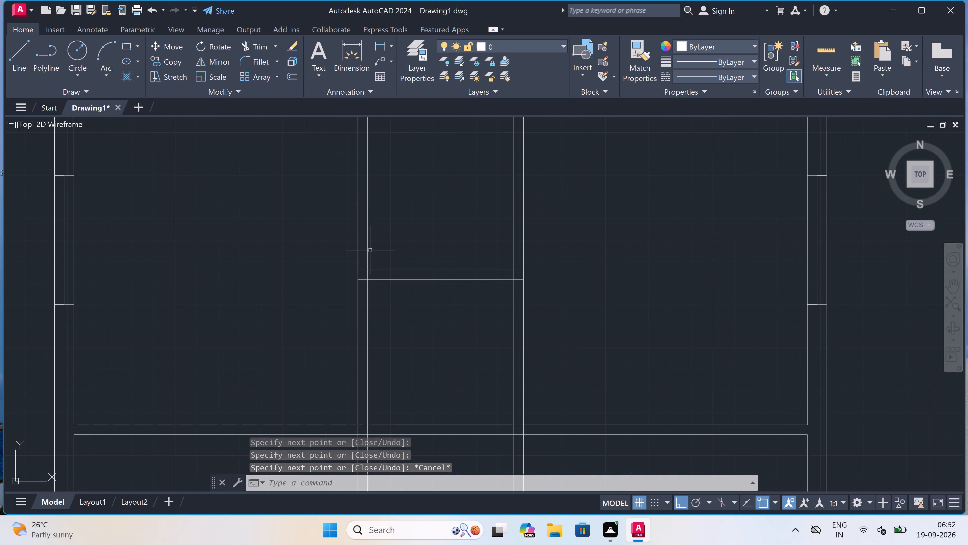
pyautogui.write('tr')
pyautogui.press('space')
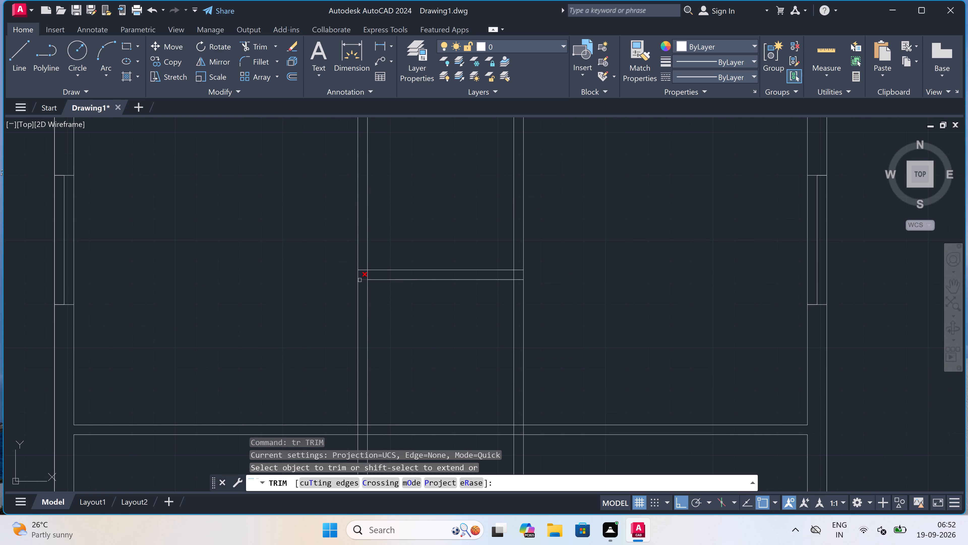
pyautogui.click(360, 280)
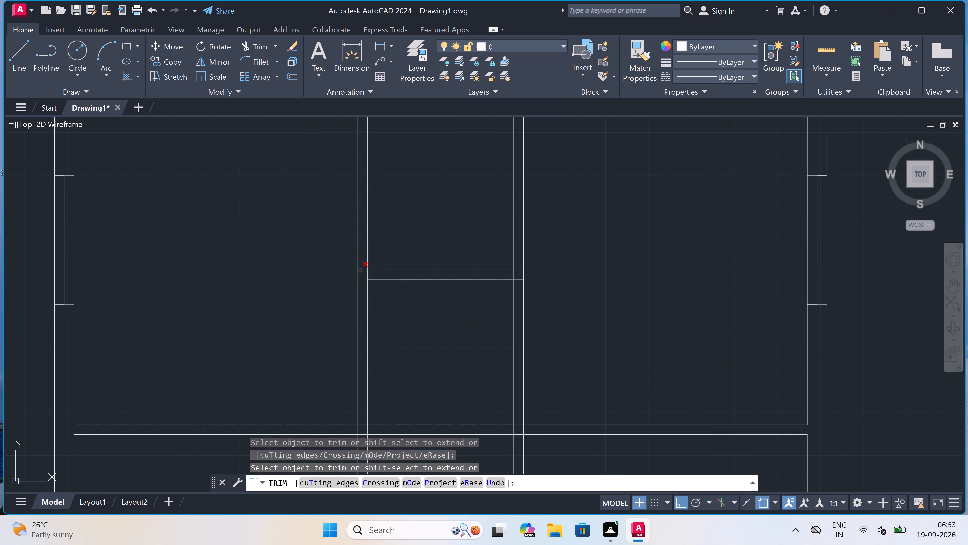
pyautogui.click(360, 270)
pyautogui.click(361, 272)
pyautogui.click(369, 274)
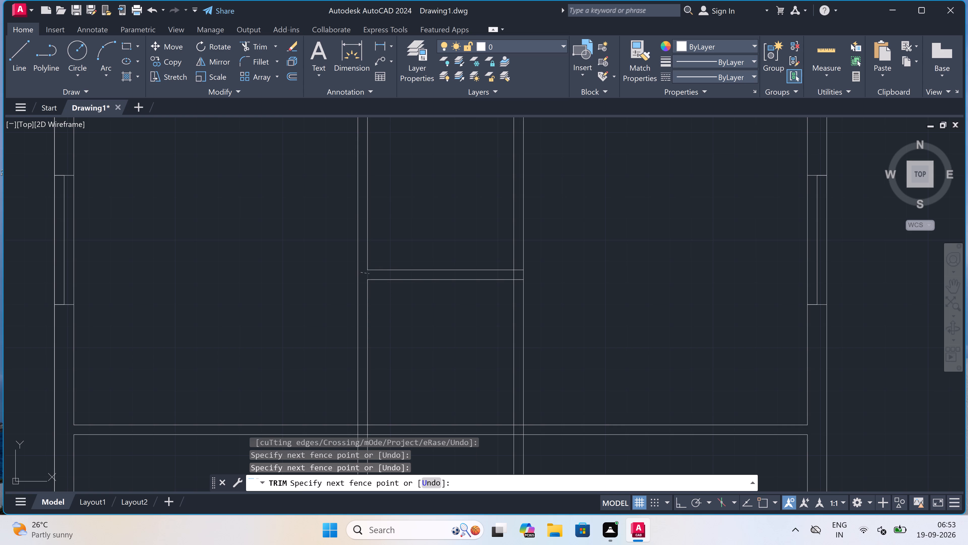
# Trim the overlapping wall lines where the small middle room's bottom partition meets the right vertical partition.
pyautogui.scroll(-2, 369, 273)
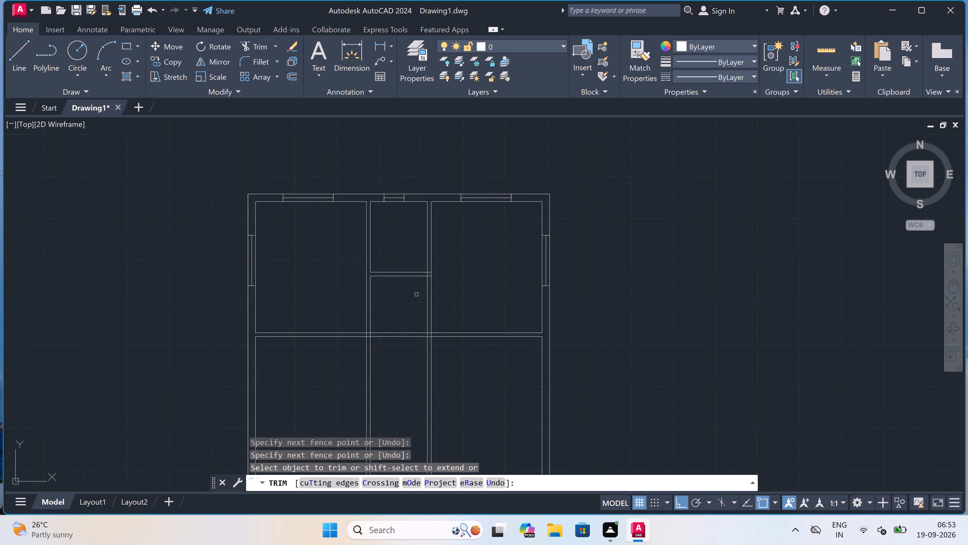
pyautogui.scroll(3, 427, 276)
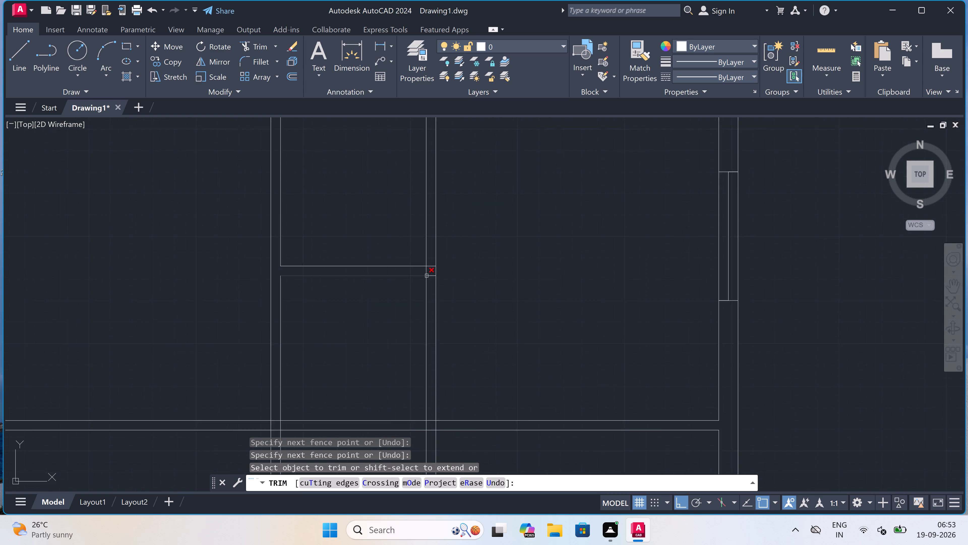
pyautogui.click(436, 259)
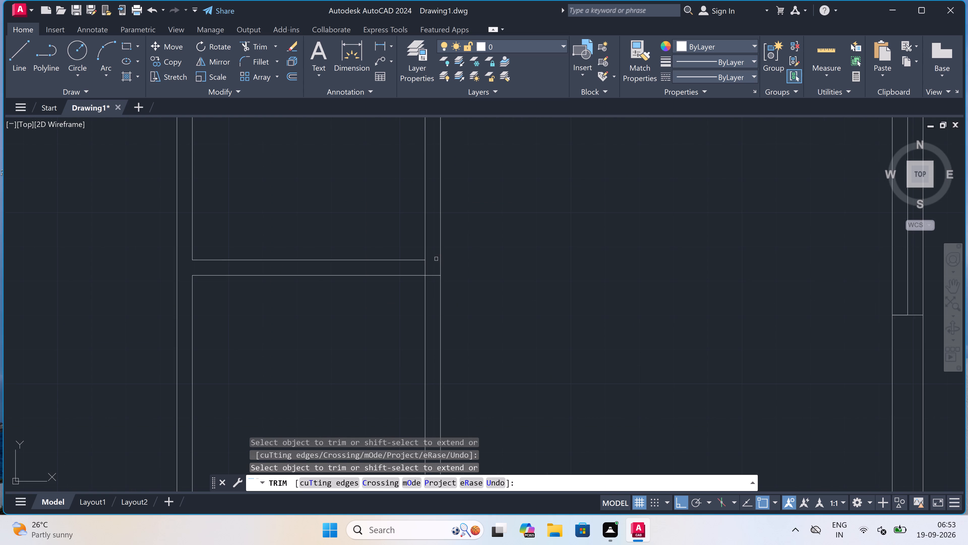
pyautogui.click(432, 283)
pyautogui.click(432, 272)
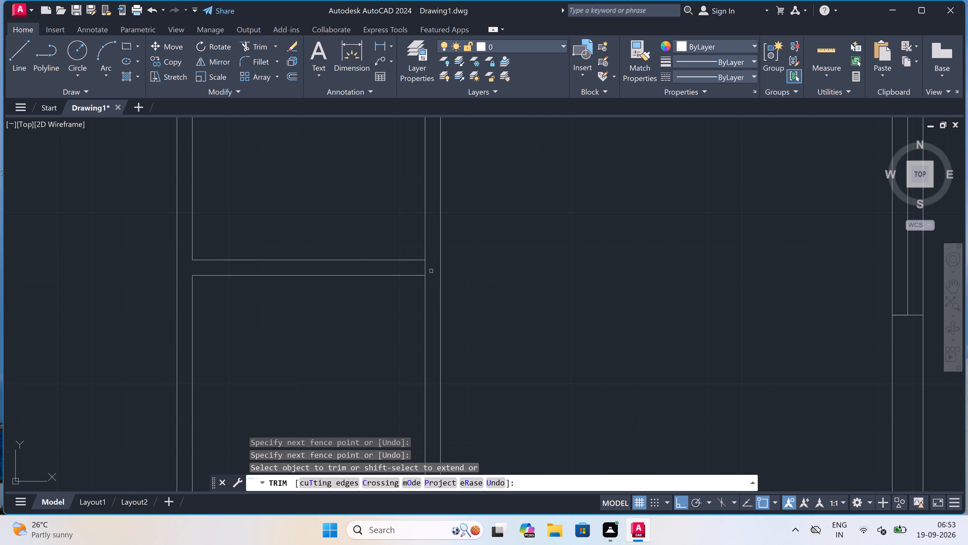
pyautogui.click(426, 269)
# Trim the left vertical partition's lines inside the long horizontal partition and open the horizontal partition's upper face between them.
pyautogui.scroll(-3, 419, 257)
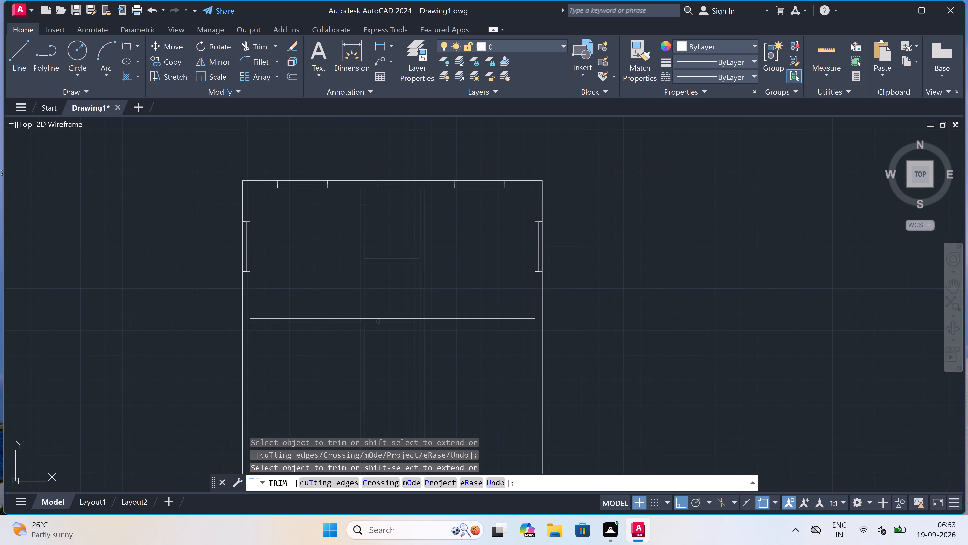
pyautogui.scroll(3, 358, 320)
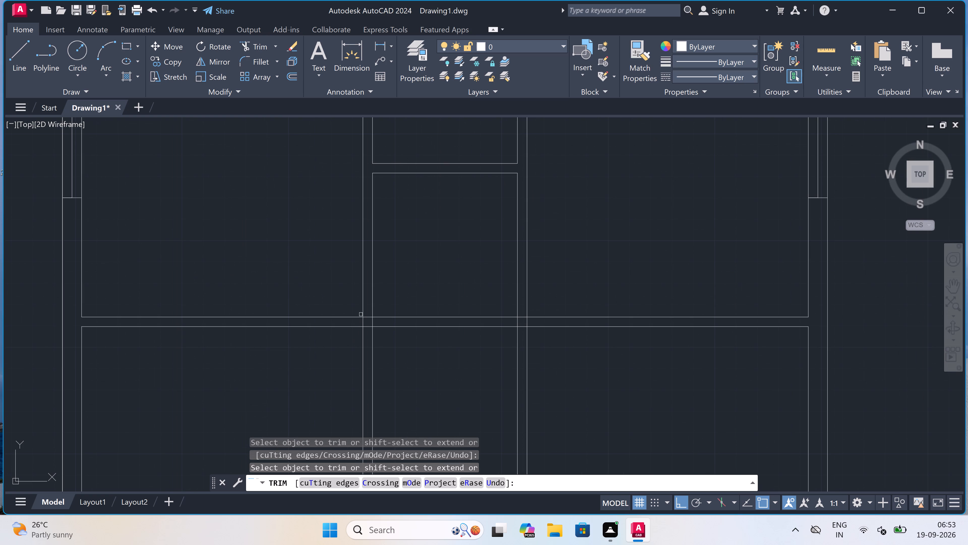
pyautogui.scroll(2, 361, 318)
pyautogui.click(358, 330)
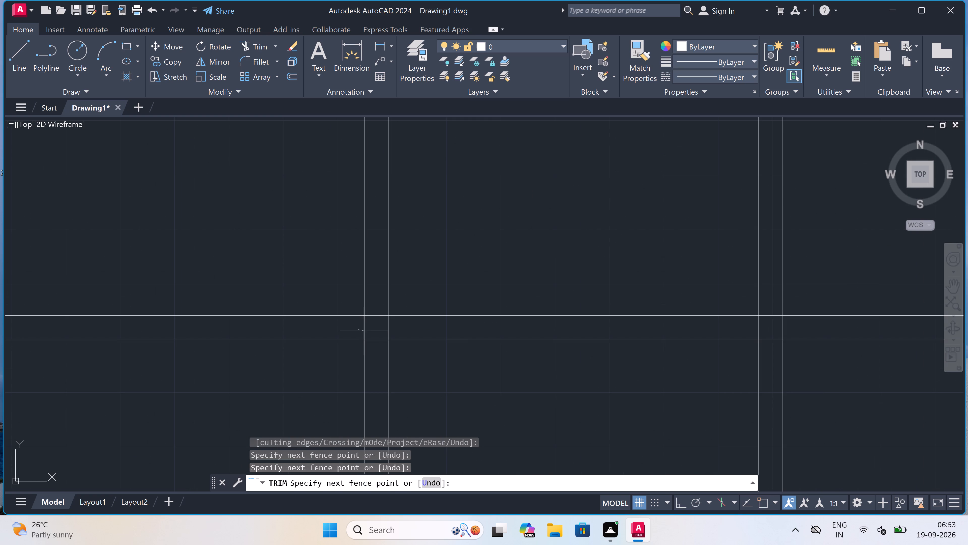
pyautogui.click(386, 326)
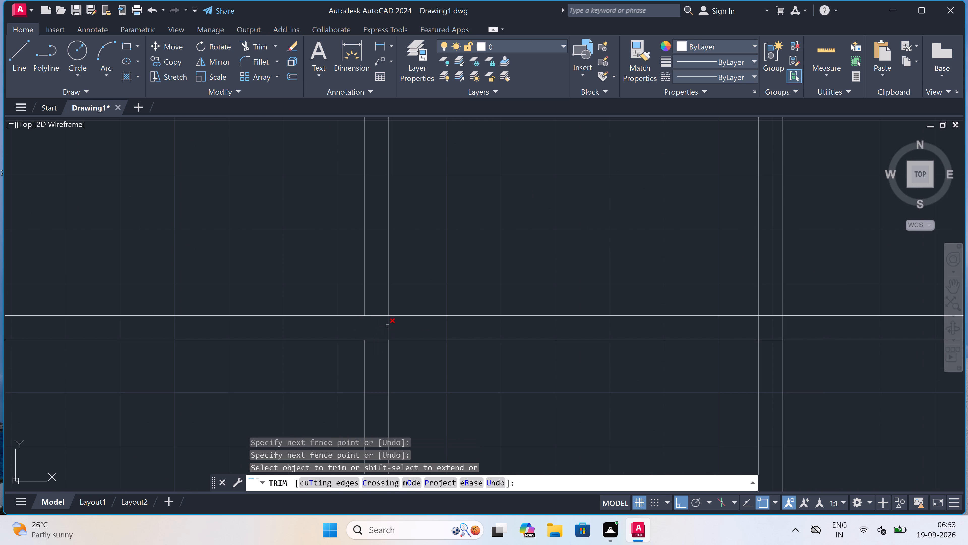
pyautogui.click(387, 326)
pyautogui.click(382, 319)
pyautogui.click(380, 299)
# Trim away both lines of the left vertical partition below the long horizontal partition.
pyautogui.scroll(-5, 380, 299)
pyautogui.scroll(2, 379, 288)
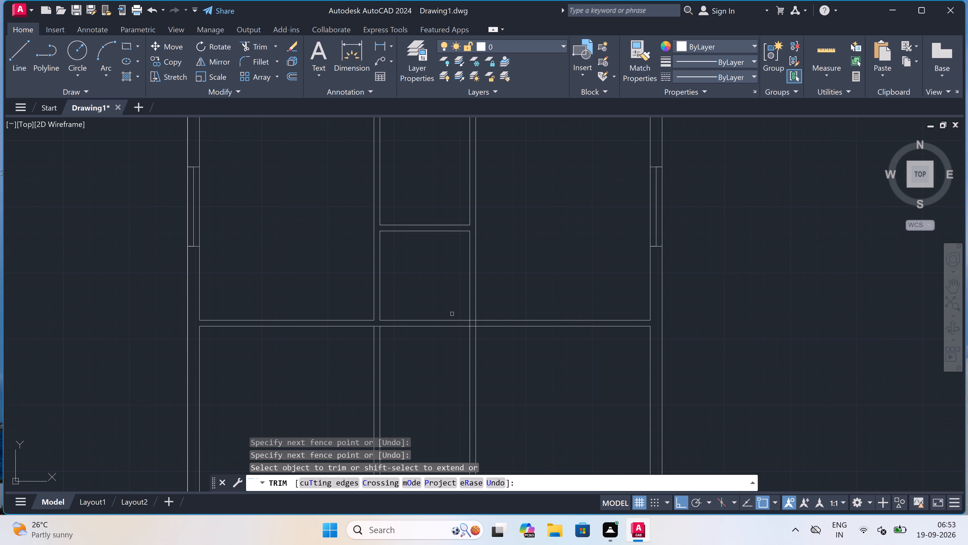
pyautogui.scroll(2, 466, 322)
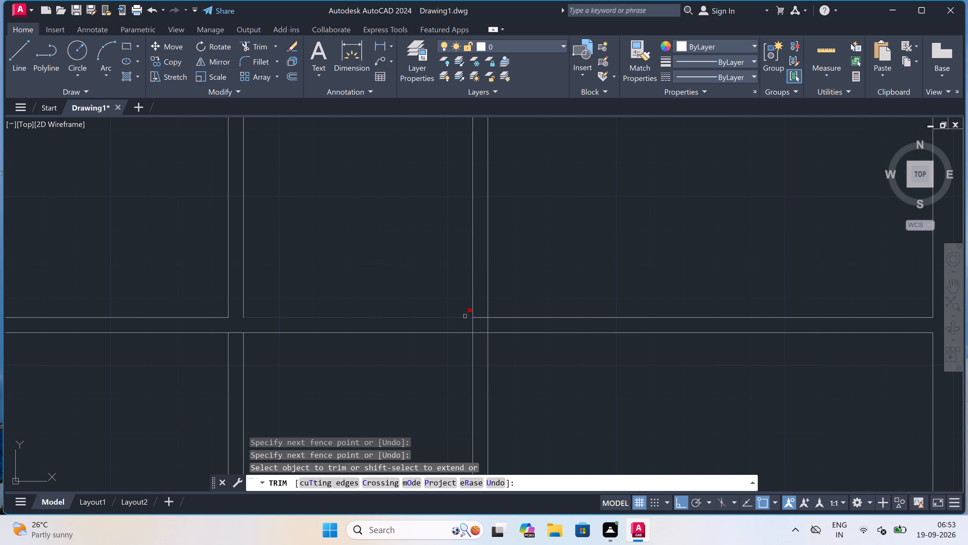
pyautogui.scroll(1, 465, 316)
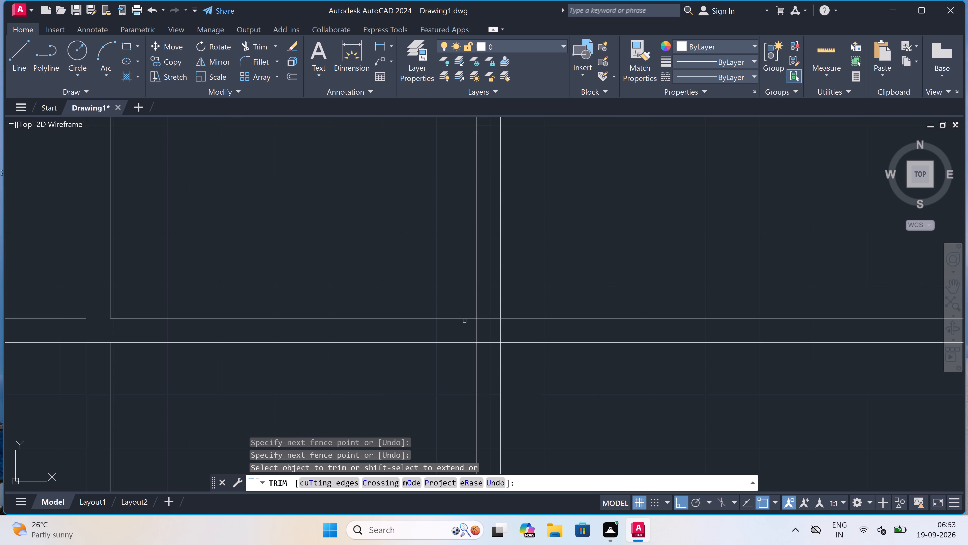
pyautogui.scroll(-3, 465, 323)
pyautogui.click(397, 355)
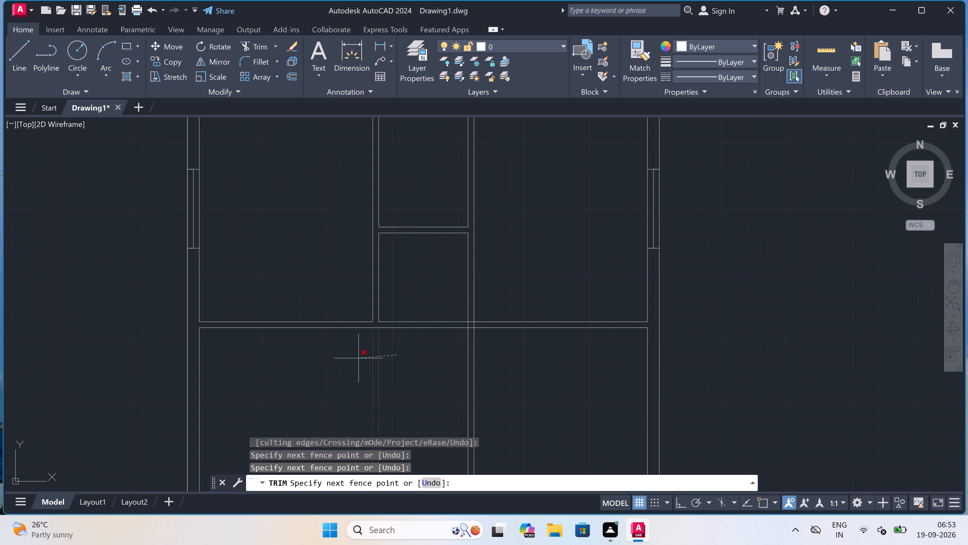
pyautogui.click(358, 358)
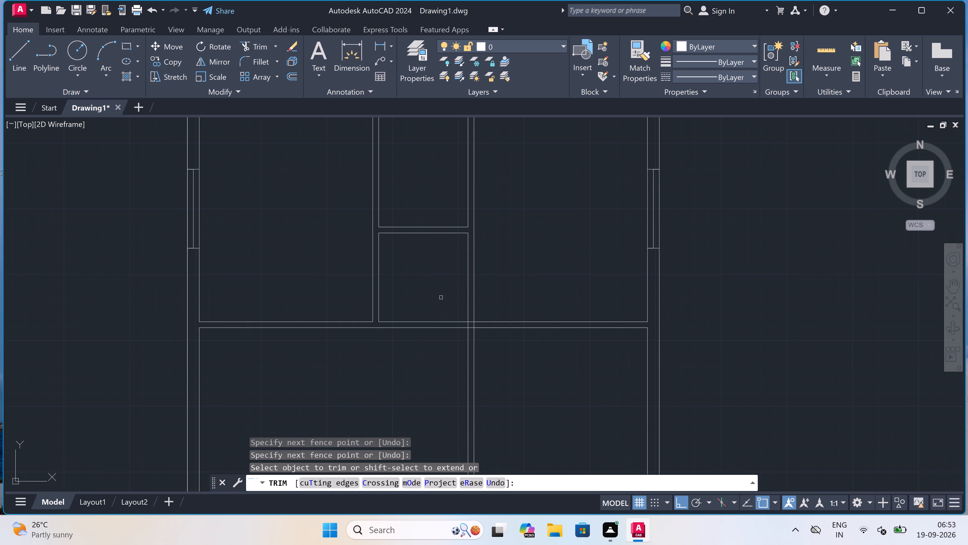
# Trim all four overlapping line segments where the right vertical partition crosses the long horizontal partition.
pyautogui.scroll(3, 466, 320)
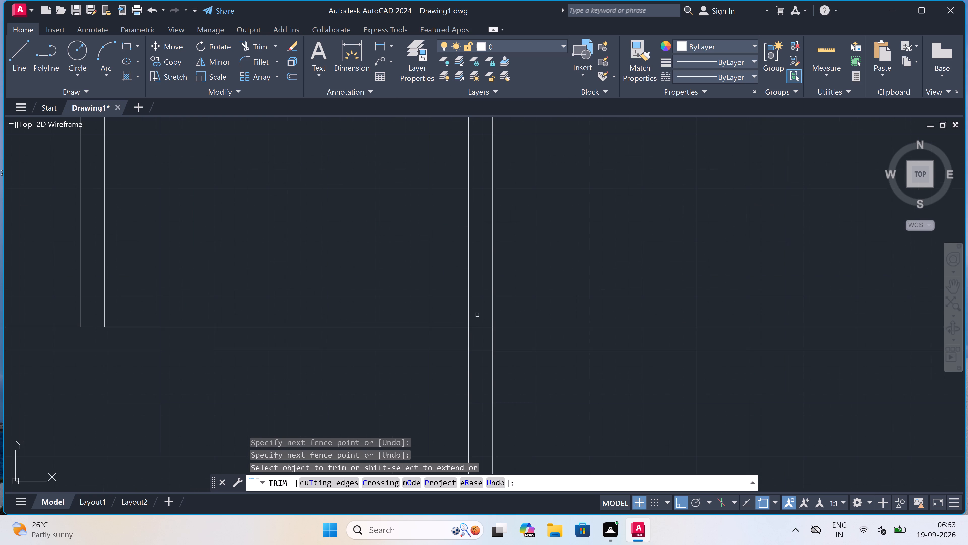
pyautogui.click(477, 314)
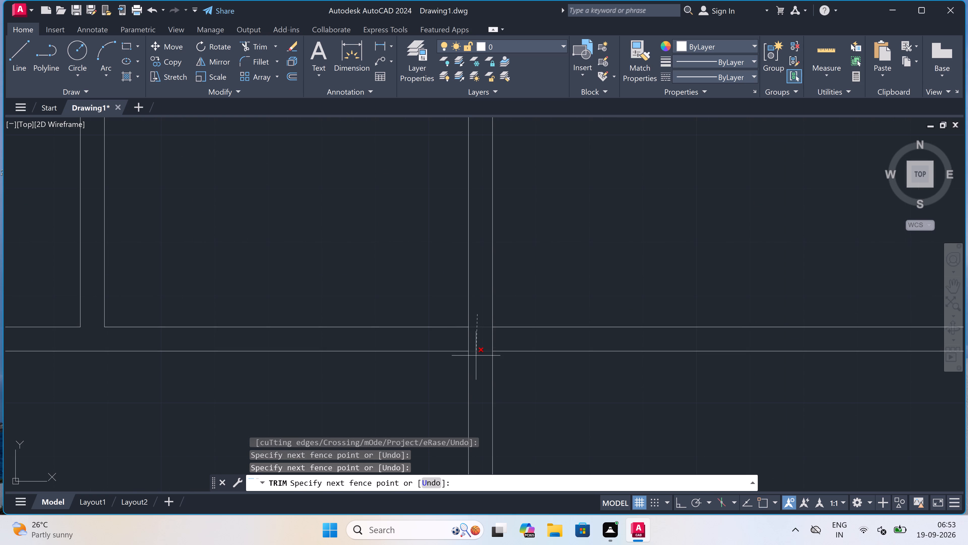
pyautogui.click(478, 358)
pyautogui.click(456, 341)
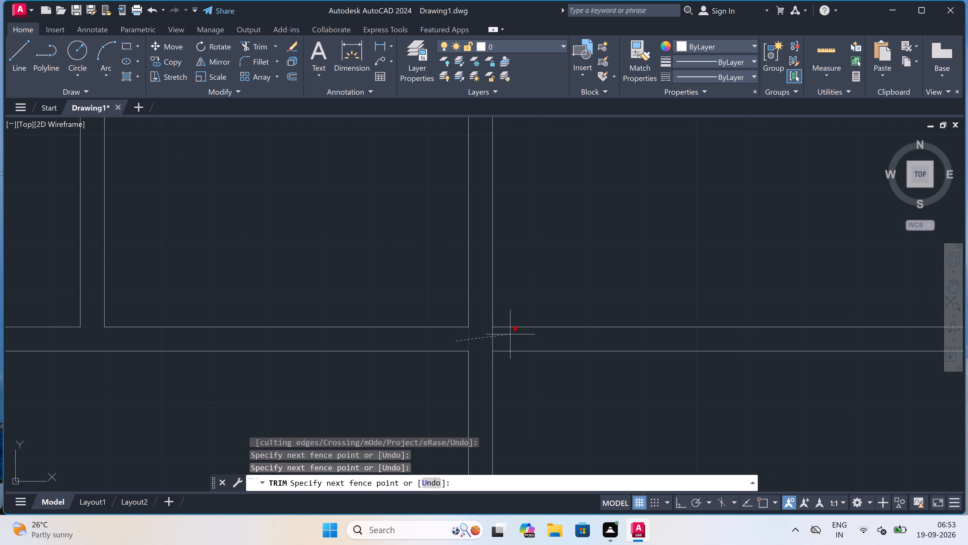
pyautogui.click(518, 337)
pyautogui.scroll(-5, 452, 296)
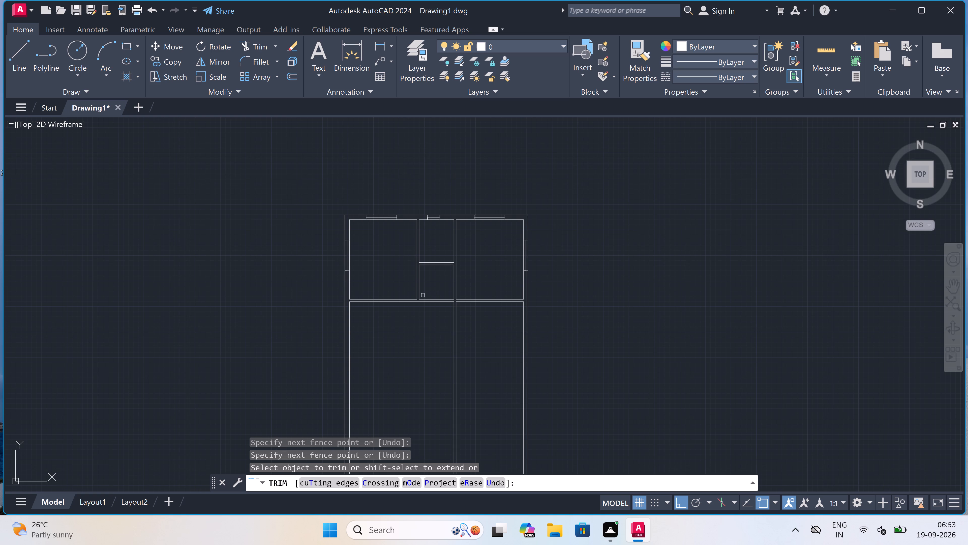
pyautogui.scroll(3, 409, 293)
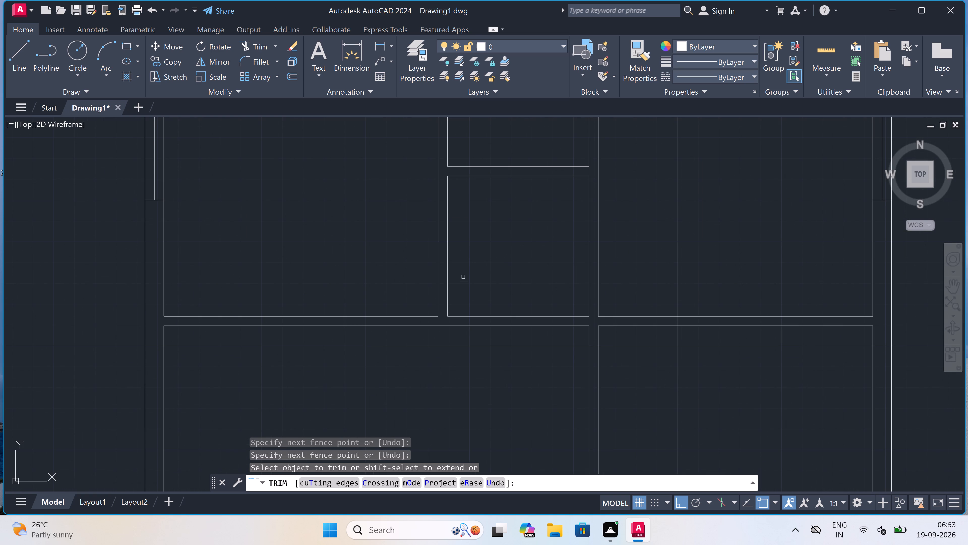
pyautogui.press('Escape')
# Draw a line across the horizontal partition's thickness, extending the left vertical partition's inner face down to the horizontal partition's lower face.
pyautogui.click(459, 260)
pyautogui.press('l')
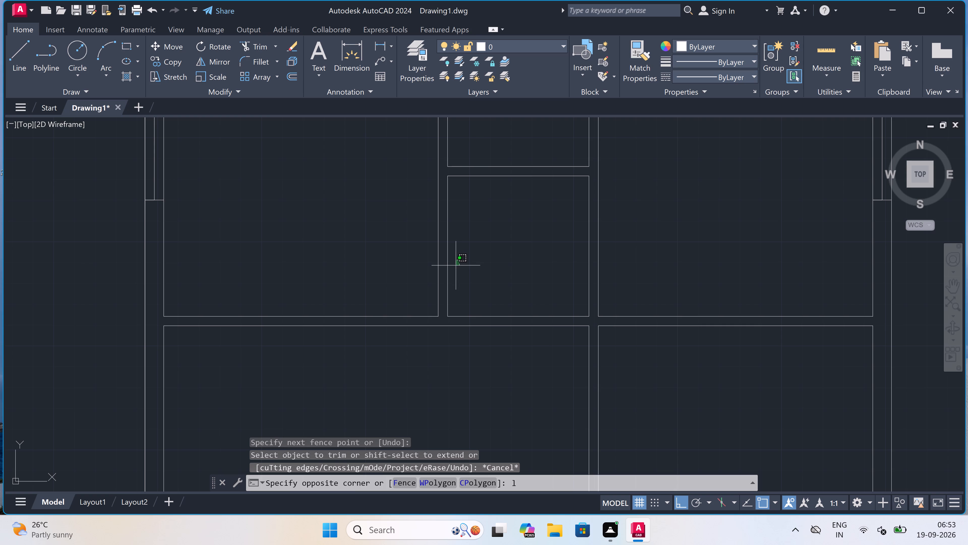
pyautogui.press('space')
pyautogui.scroll(2, 450, 318)
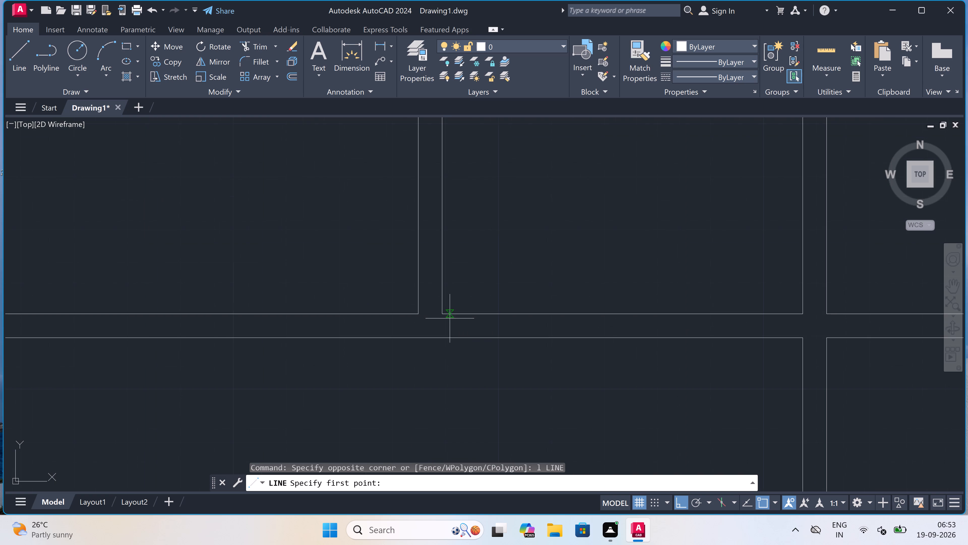
pyautogui.click(443, 314)
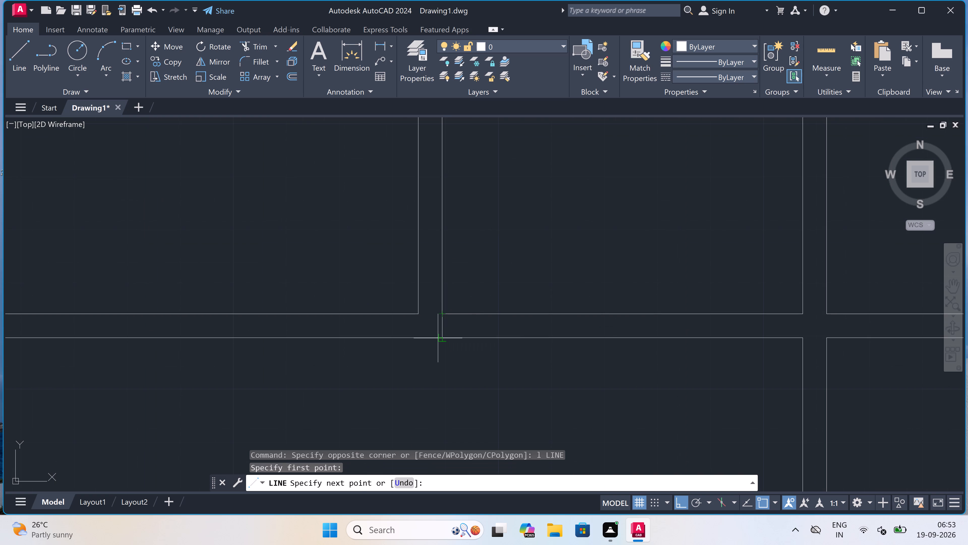
pyautogui.click(438, 338)
pyautogui.press('Escape')
# Draw a line across the horizontal partition's thickness, joining the two wall corners at the right vertical partition's left face.
pyautogui.scroll(-3, 437, 323)
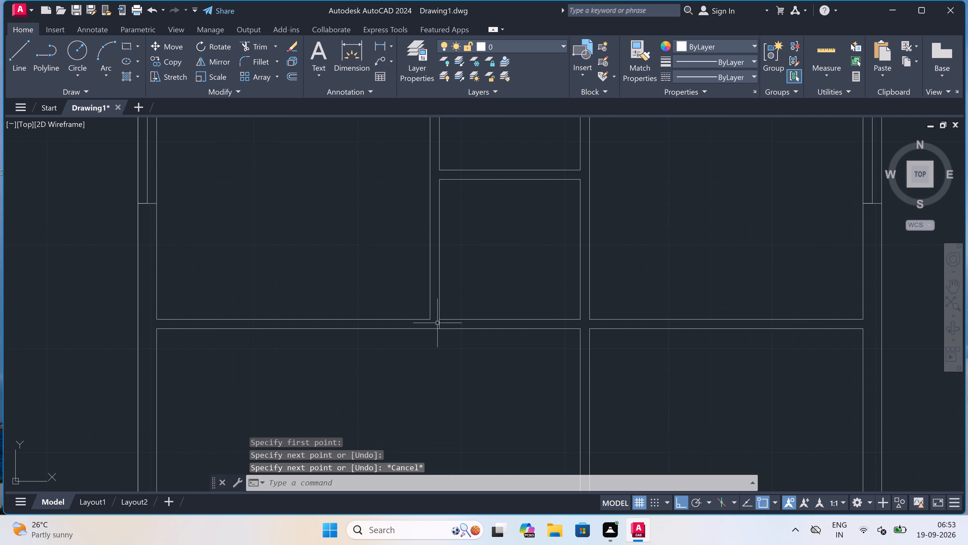
pyautogui.scroll(3, 505, 324)
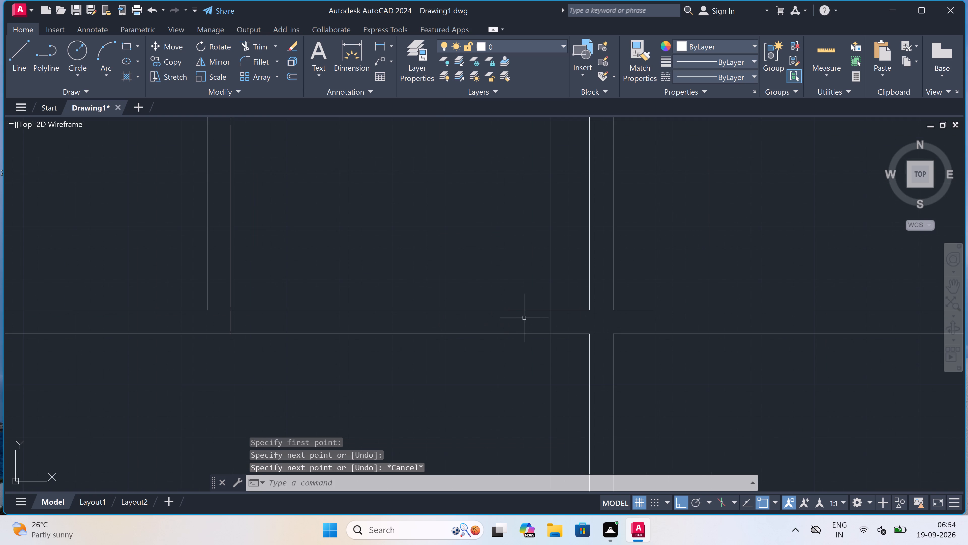
pyautogui.press('space')
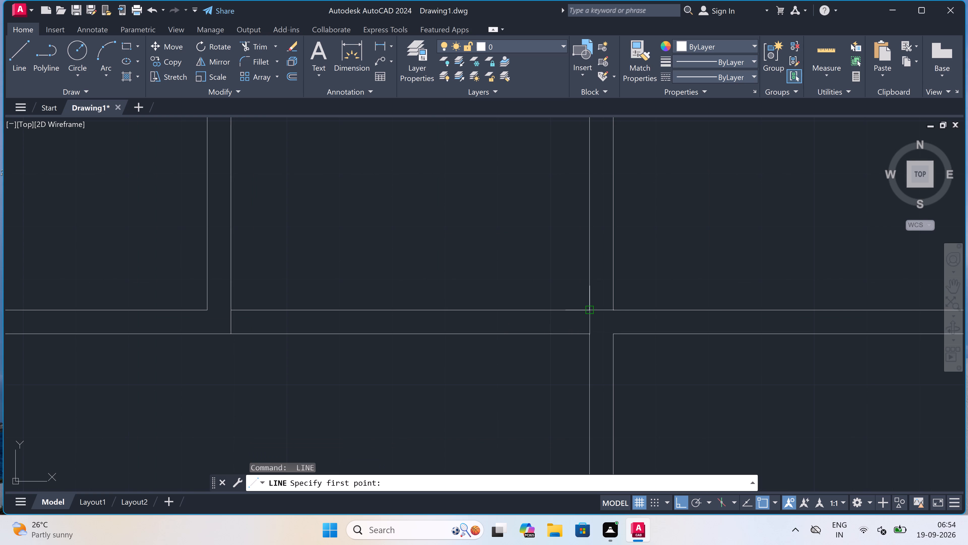
pyautogui.click(589, 308)
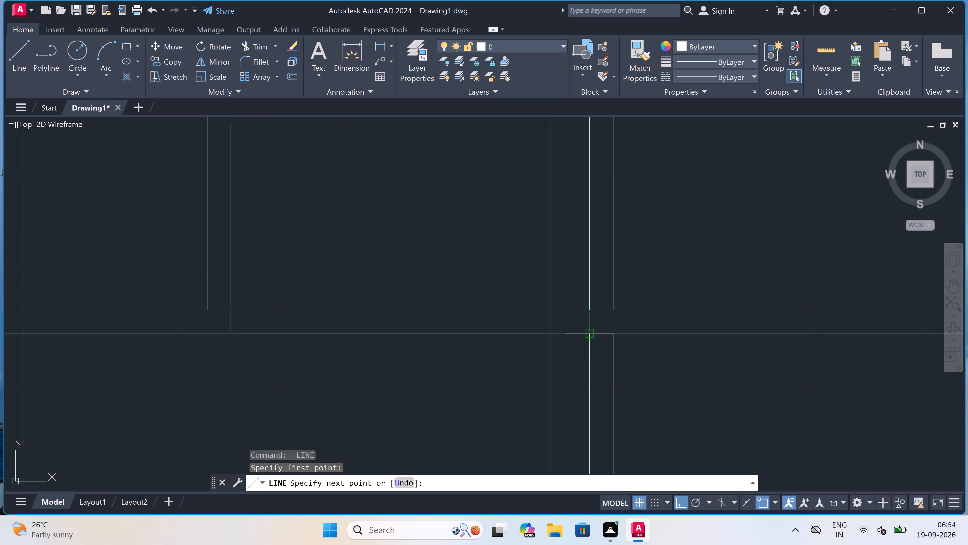
pyautogui.click(590, 335)
pyautogui.press('Escape')
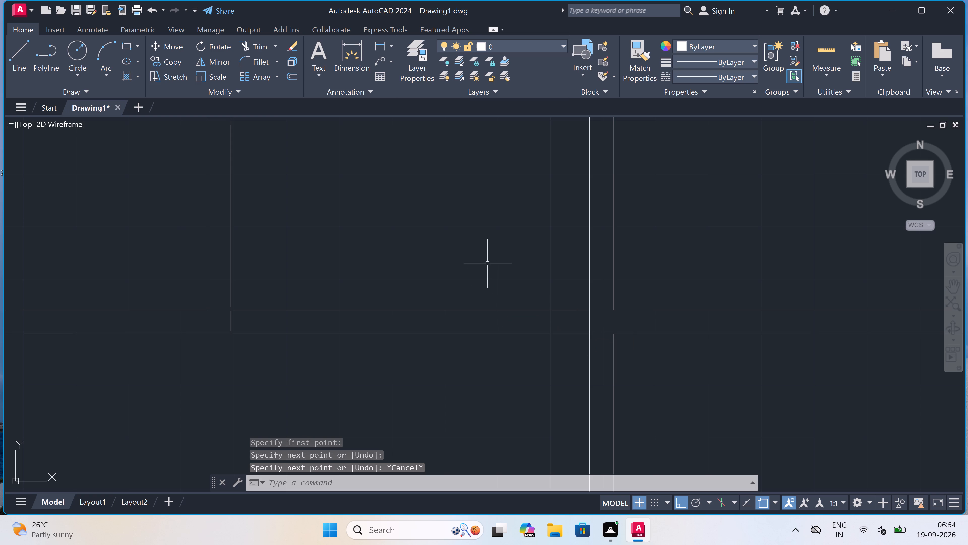
# Trim away both horizontal partition lines between the two vertical partitions, opening the lower middle space to the large room below.
pyautogui.press('t')
pyautogui.write('r')
pyautogui.press('space')
pyautogui.moveTo(483, 245); pyautogui.dragTo(483, 248)
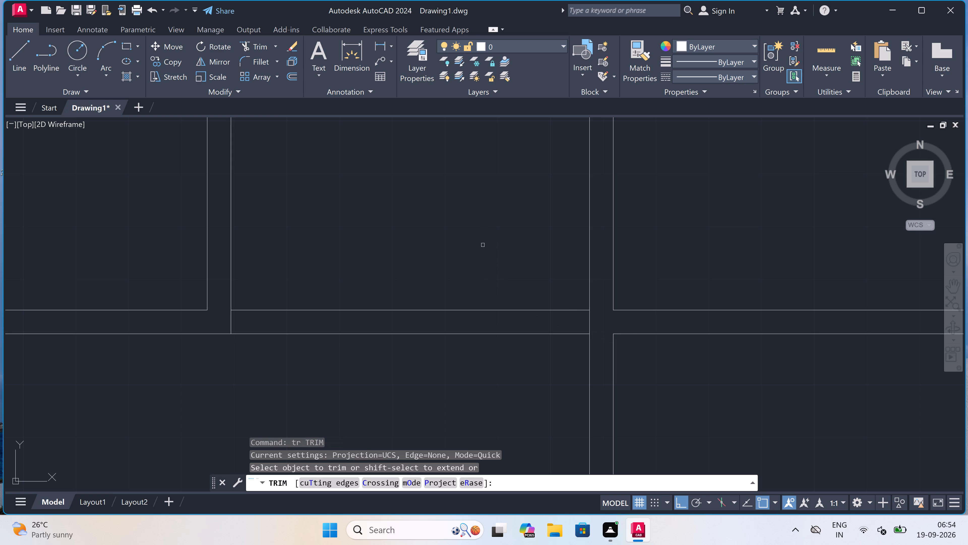
pyautogui.click(448, 357)
pyautogui.click(456, 290)
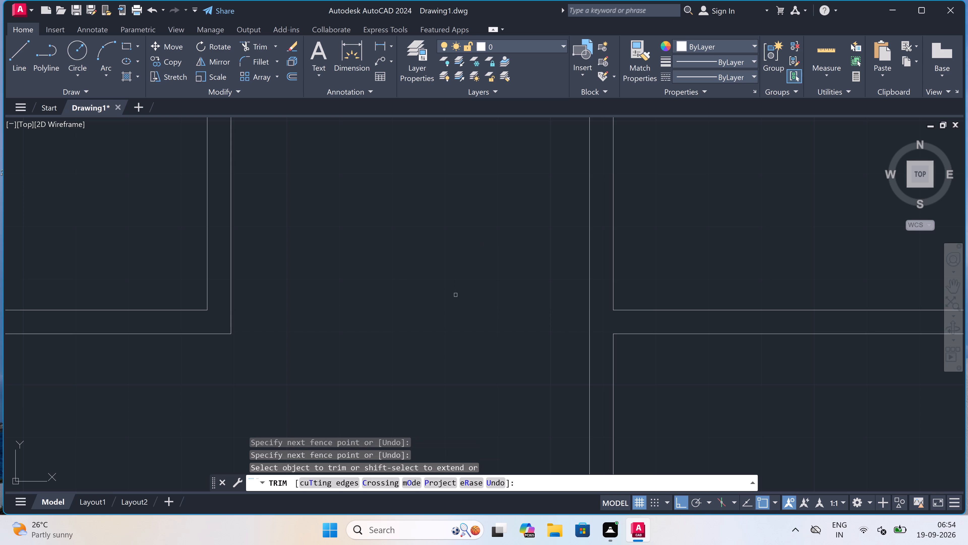
pyautogui.scroll(-7, 456, 301)
pyautogui.scroll(2, 450, 292)
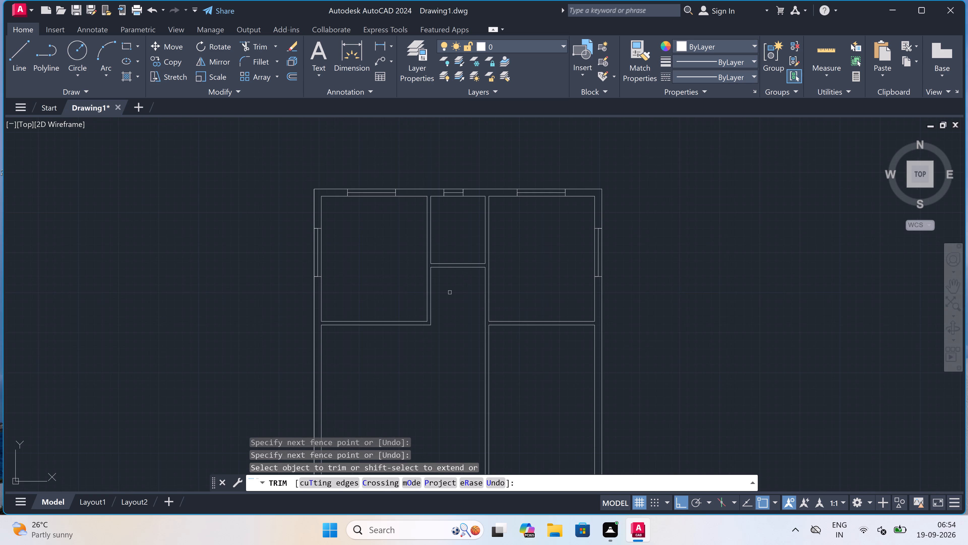
# Draw a door jamb line across the left vertical partition's thickness, just above its corner with the horizontal partition.
pyautogui.press('Escape')
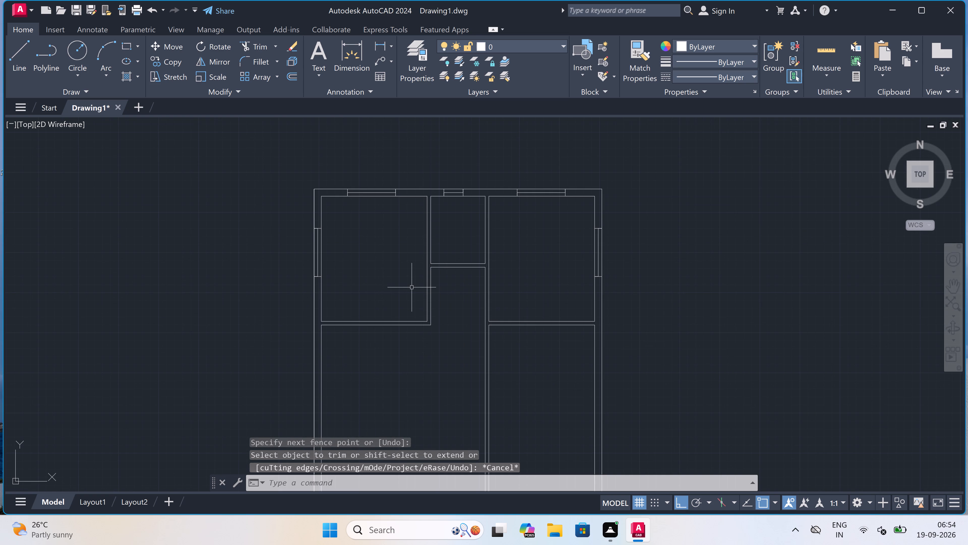
pyautogui.scroll(3, 436, 298)
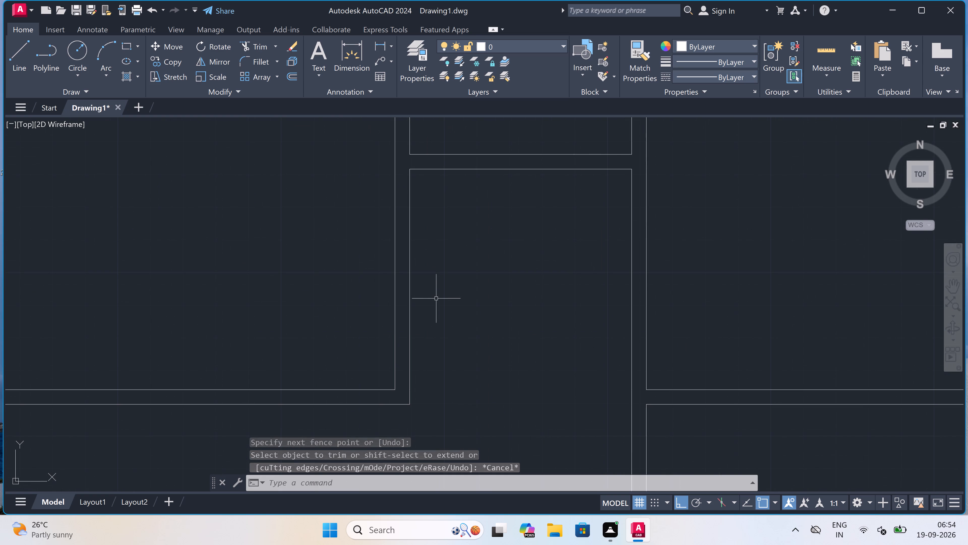
pyautogui.press('l')
pyautogui.press('space')
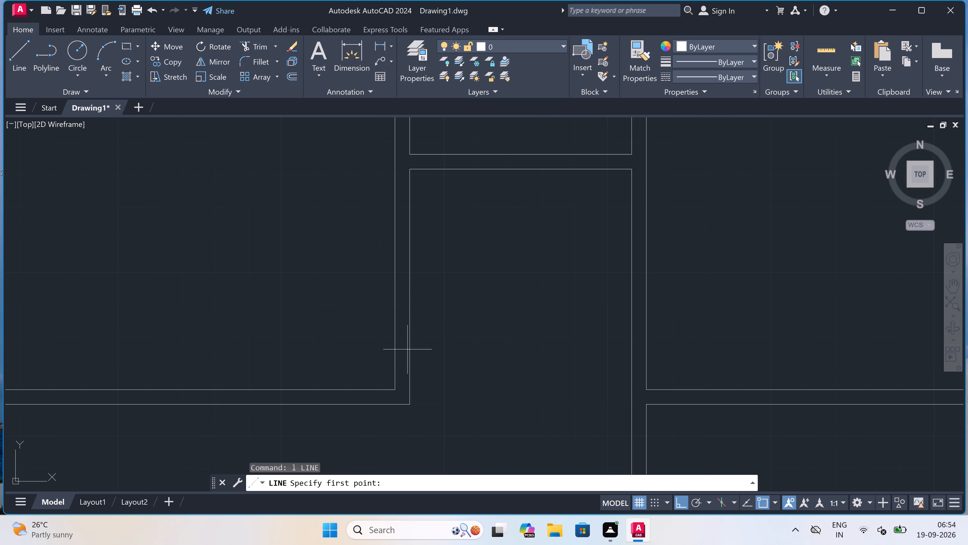
pyautogui.click(395, 373)
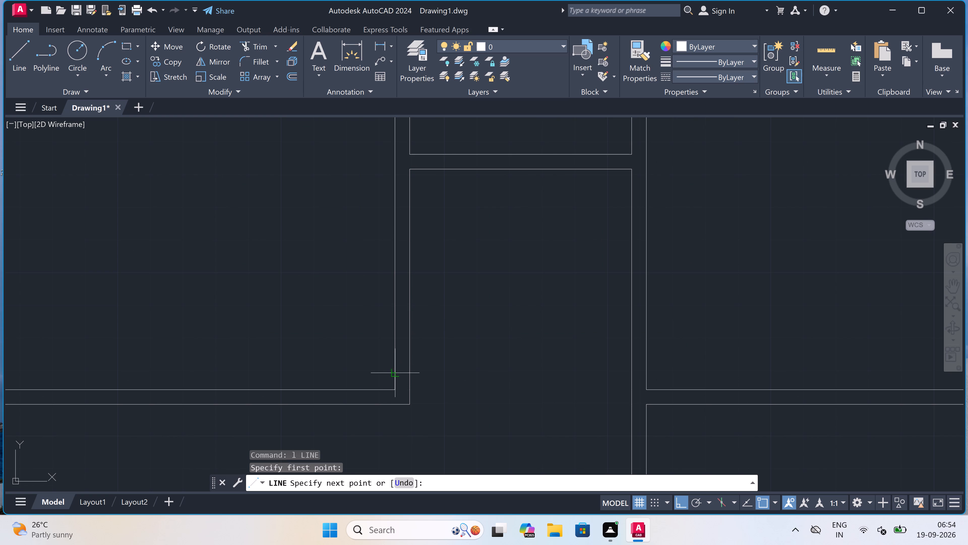
pyautogui.click(411, 373)
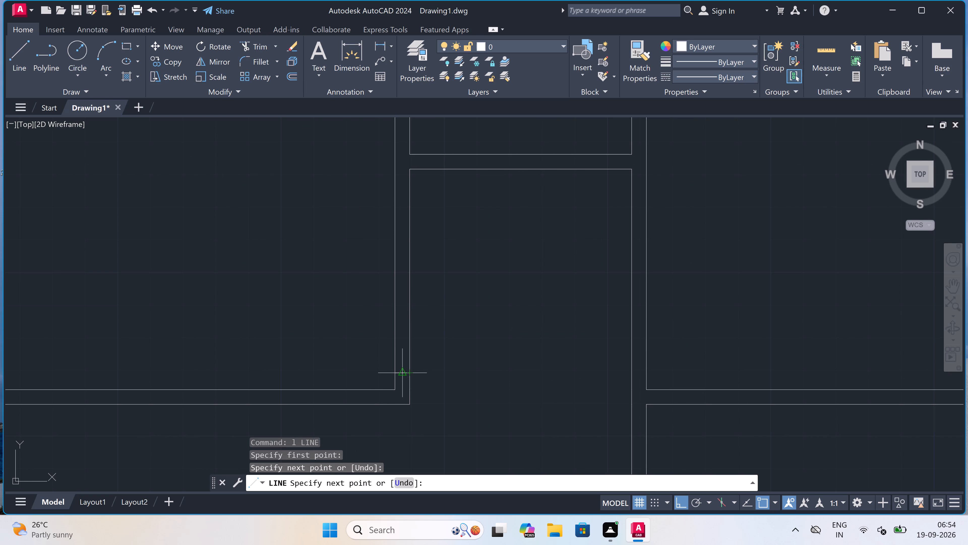
pyautogui.click(397, 369)
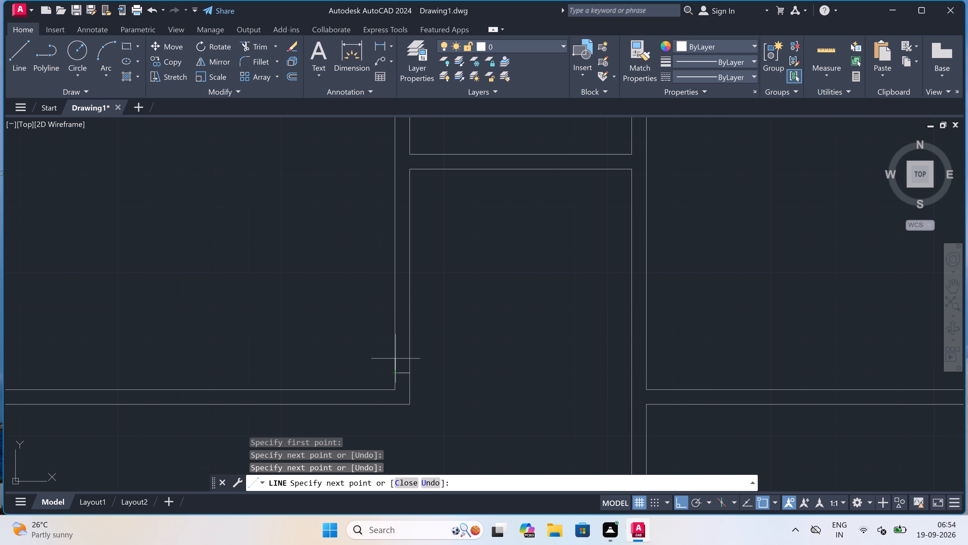
# From the jamb line's midpoint, draw a 2" line upward, continuing with a 3' door-leaf line leftward into the upper-left room.
pyautogui.scroll(3, 396, 381)
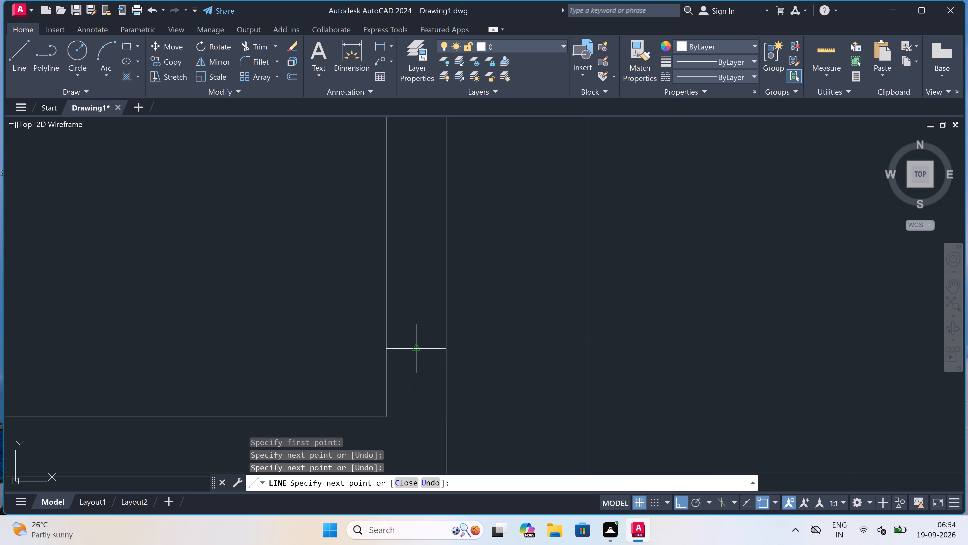
pyautogui.click(416, 346)
pyautogui.press('2')
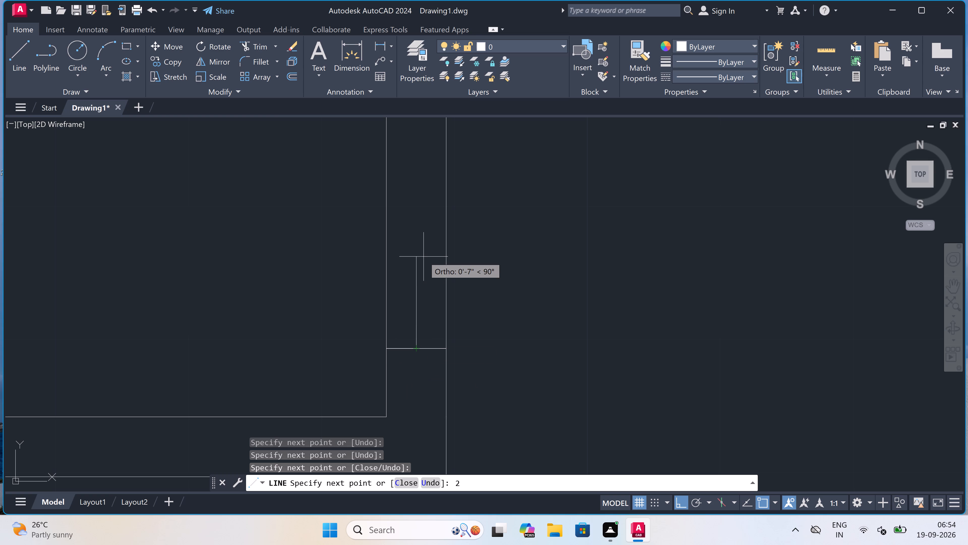
pyautogui.write('"')
pyautogui.press('space')
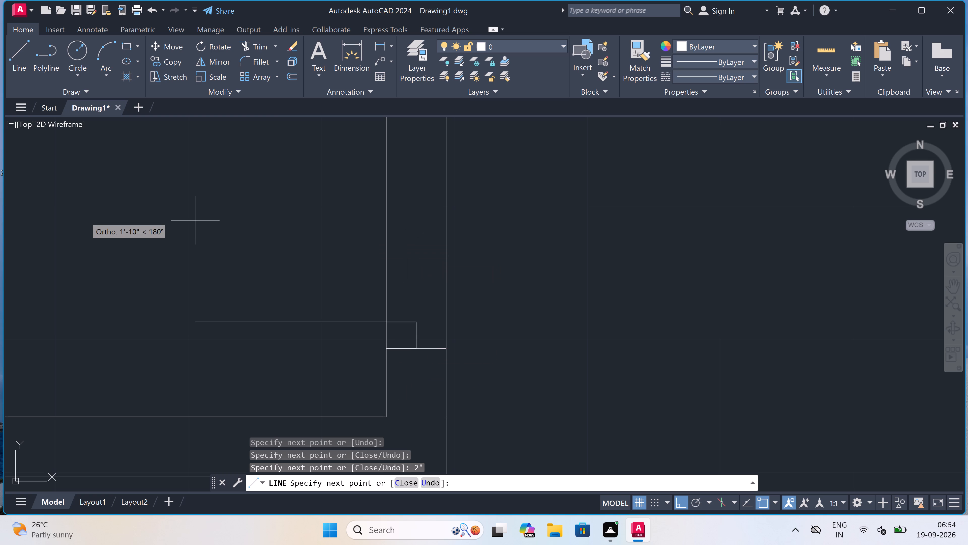
pyautogui.write("3'")
pyautogui.press('space')
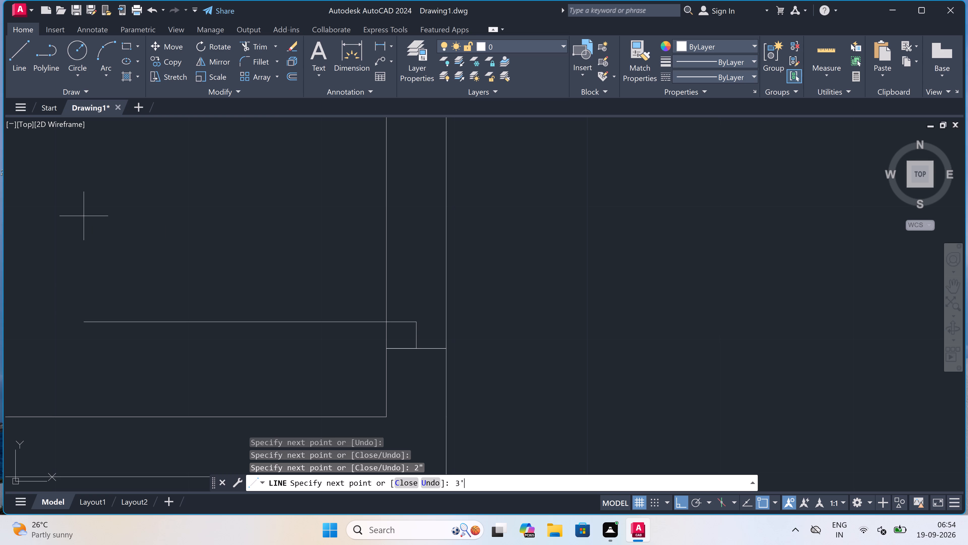
pyautogui.scroll(-2, 167, 232)
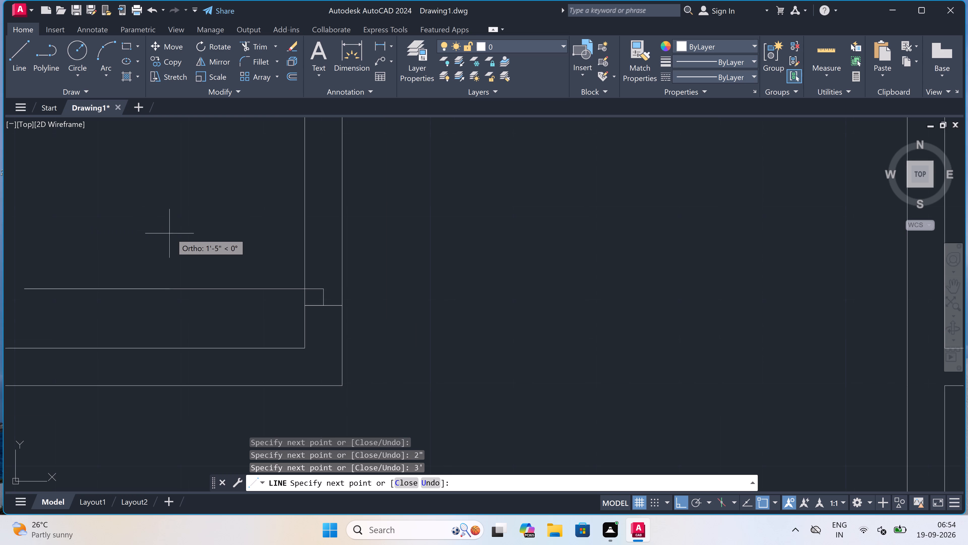
pyautogui.scroll(-5, 175, 232)
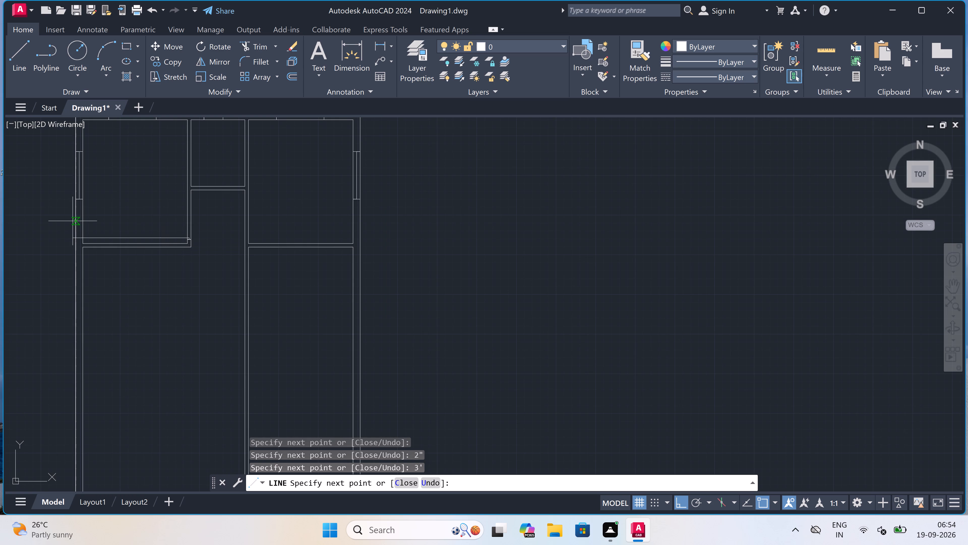
pyautogui.scroll(3, 103, 212)
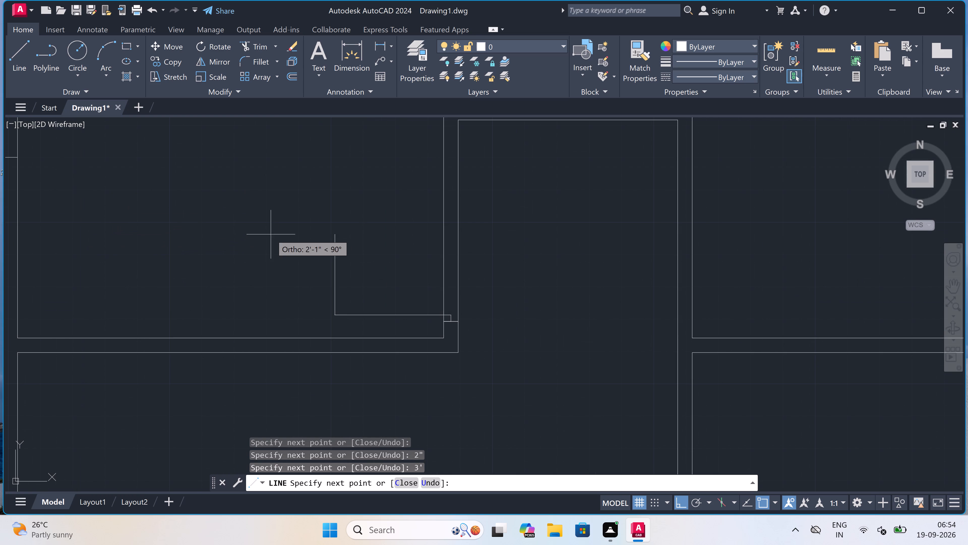
pyautogui.press('Escape')
pyautogui.scroll(-2, 325, 242)
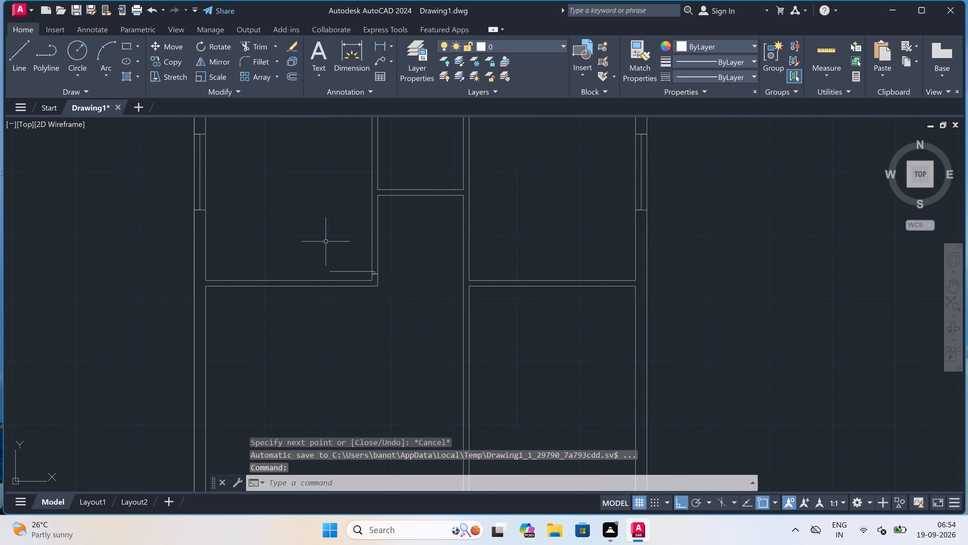
# Draw the upper jamb line across the left vertical partition above the door leaf, with a 2" line downward from its midpoint.
pyautogui.scroll(2, 319, 218)
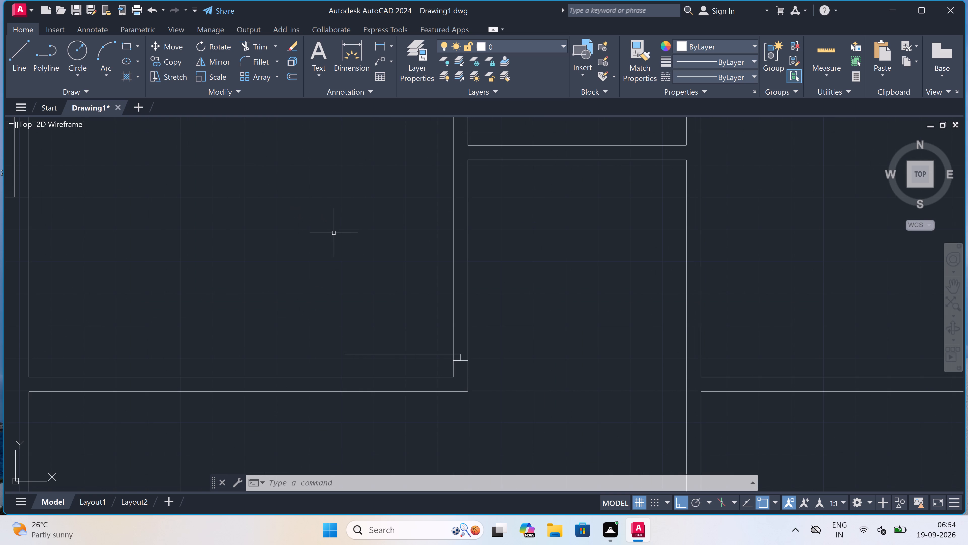
pyautogui.scroll(-1, 334, 233)
pyautogui.scroll(2, 364, 296)
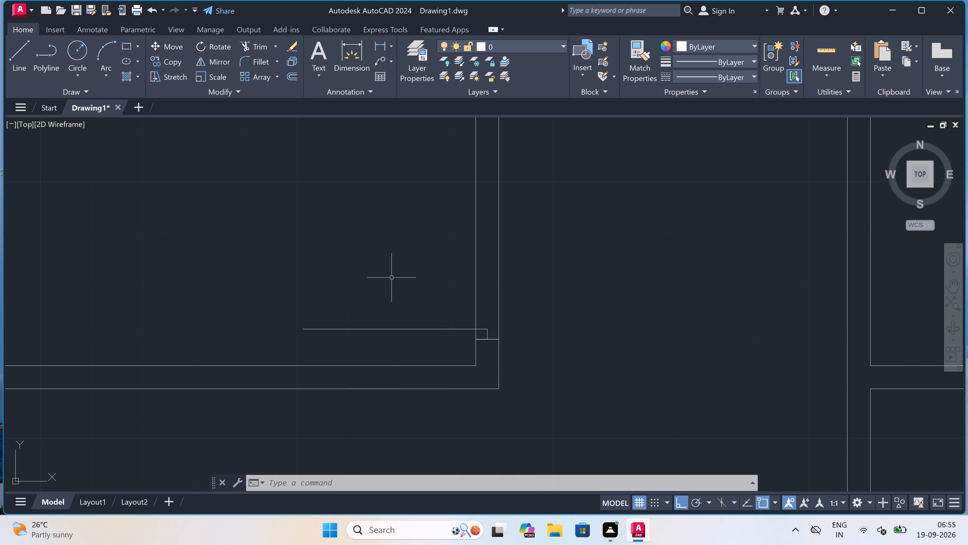
pyautogui.scroll(-1, 401, 272)
pyautogui.press('space')
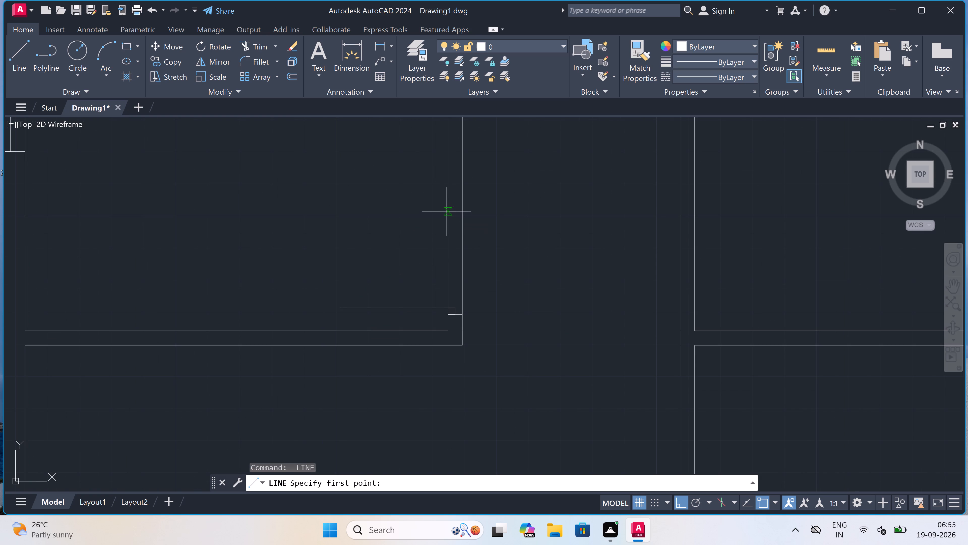
pyautogui.click(446, 210)
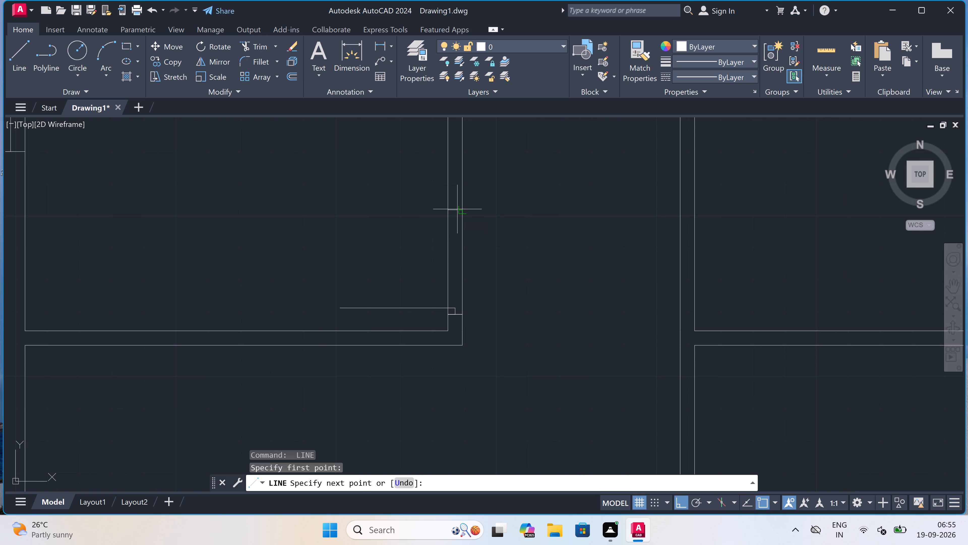
pyautogui.click(460, 210)
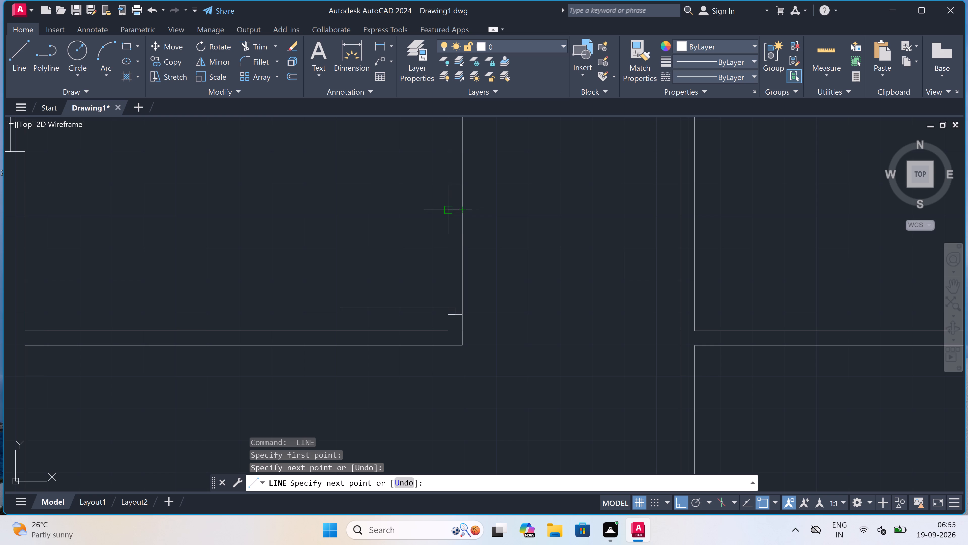
pyautogui.moveTo(452, 211); pyautogui.dragTo(457, 218)
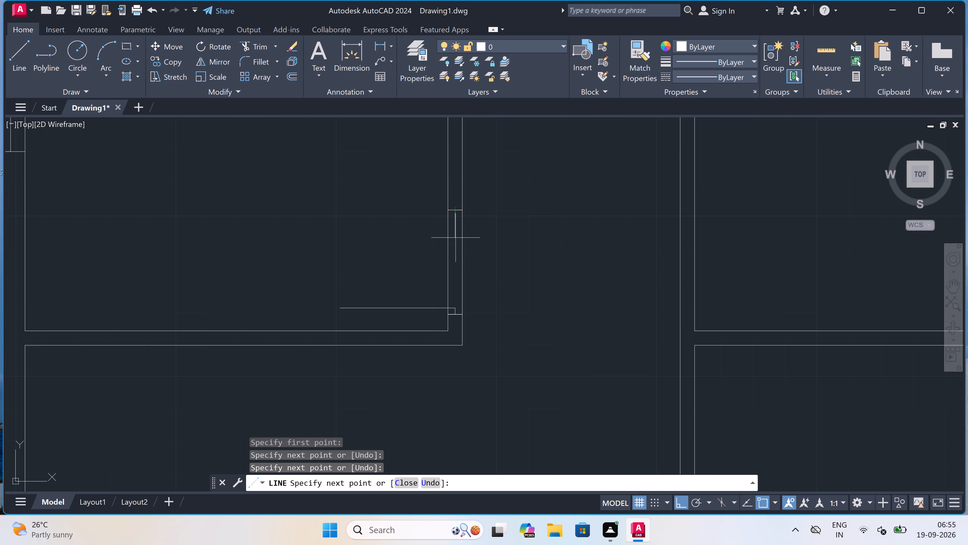
pyautogui.press('2')
pyautogui.write('"')
pyautogui.press('space')
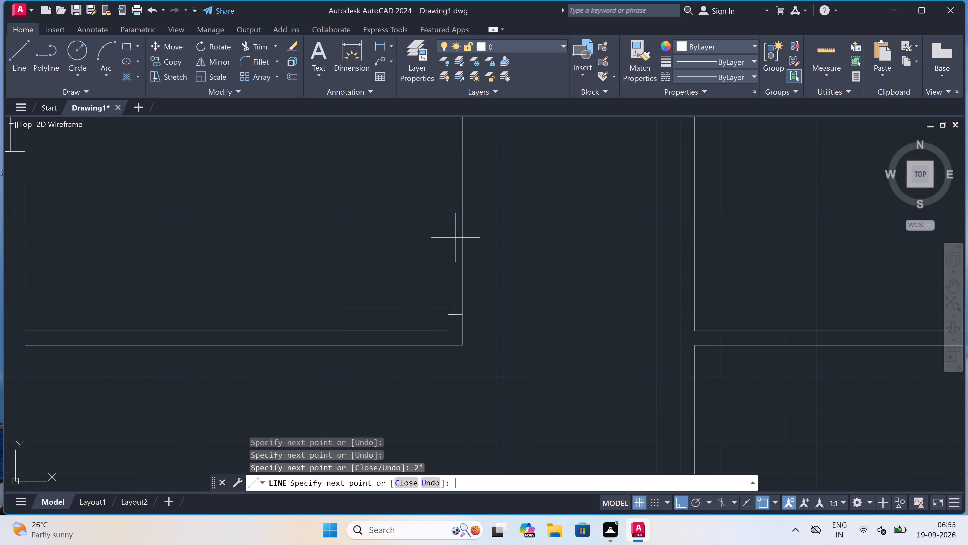
pyautogui.press('Escape')
# Draw the door swing with a Start, End, Direction arc from the leaf's free end to the upper 2" line's lower end.
pyautogui.scroll(1, 425, 202)
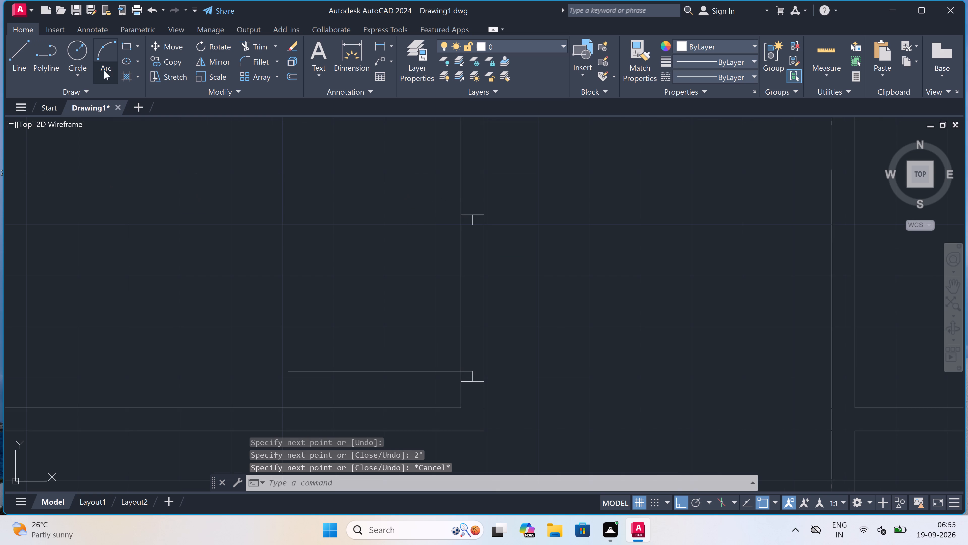
pyautogui.click(107, 65)
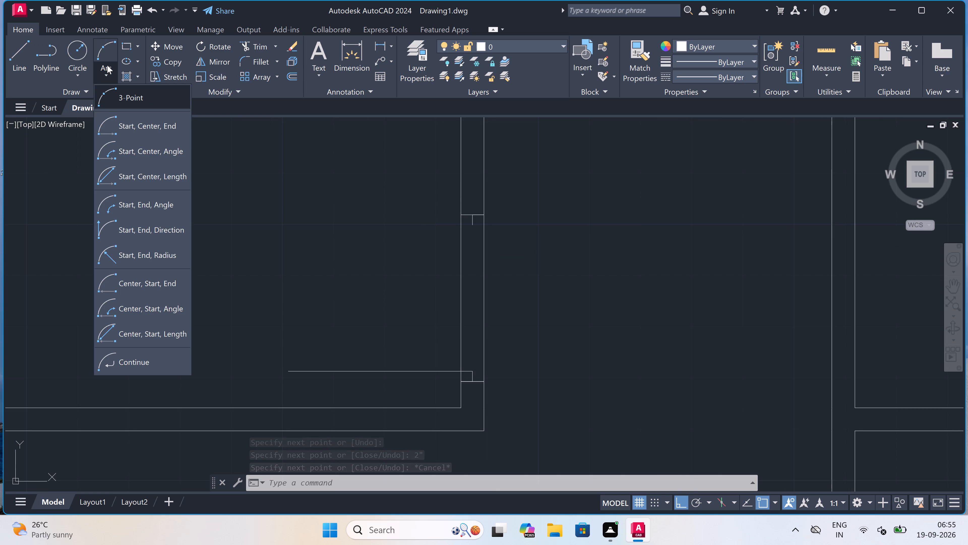
pyautogui.click(150, 229)
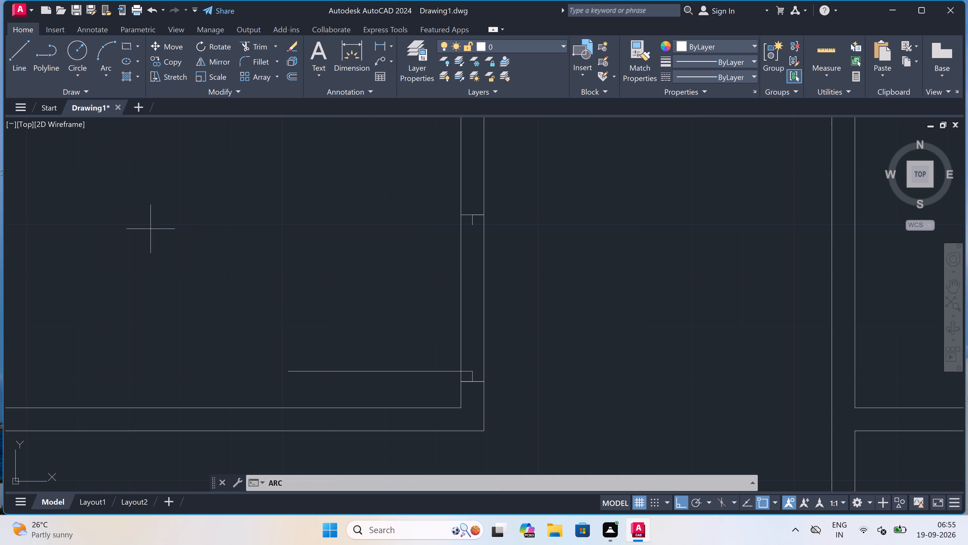
pyautogui.click(287, 373)
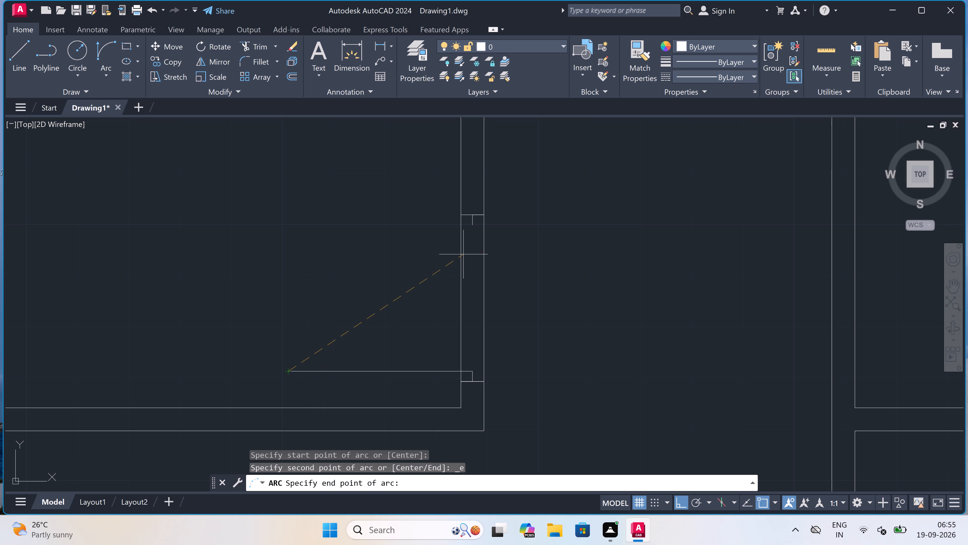
pyautogui.click(471, 224)
pyautogui.click(340, 221)
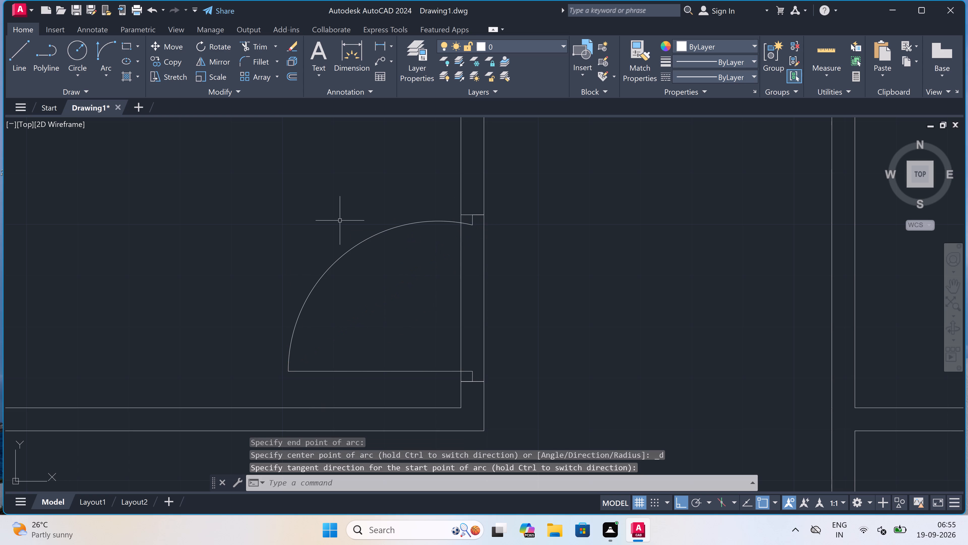
# Trim both faces of the left vertical partition between the two jambs to clear the upper-left room's doorway.
pyautogui.press('t')
pyautogui.write('r')
pyautogui.press('space')
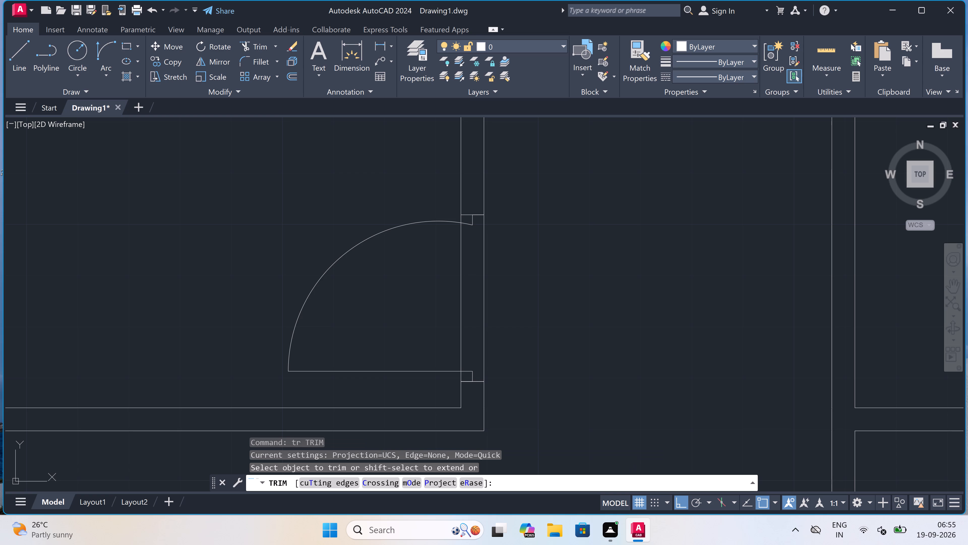
pyautogui.click(368, 332)
pyautogui.click(581, 241)
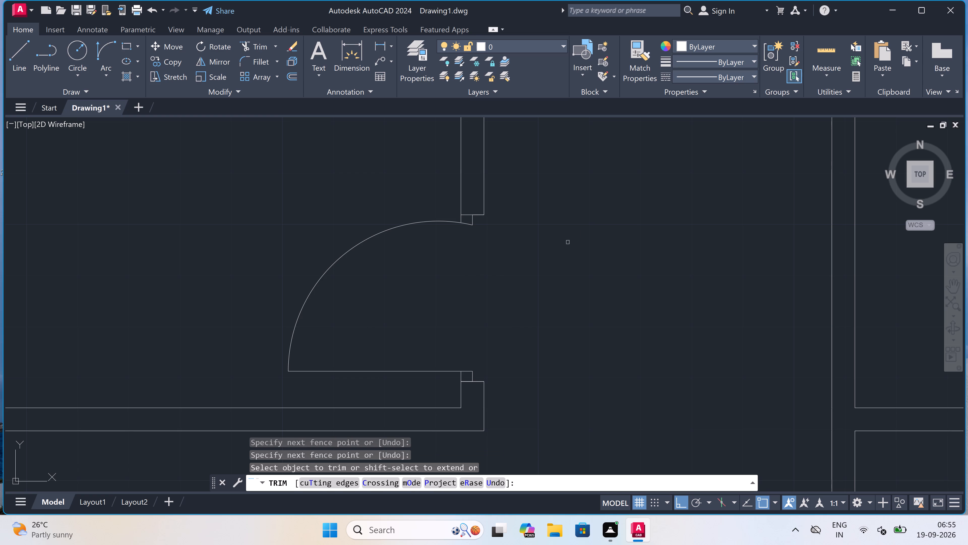
pyautogui.press('Escape')
# Draw the right jamb line across the small top-middle room's lower partition, continuing from its midpoint 2" leftward and a 2' door leaf upward.
pyautogui.scroll(-5, 457, 237)
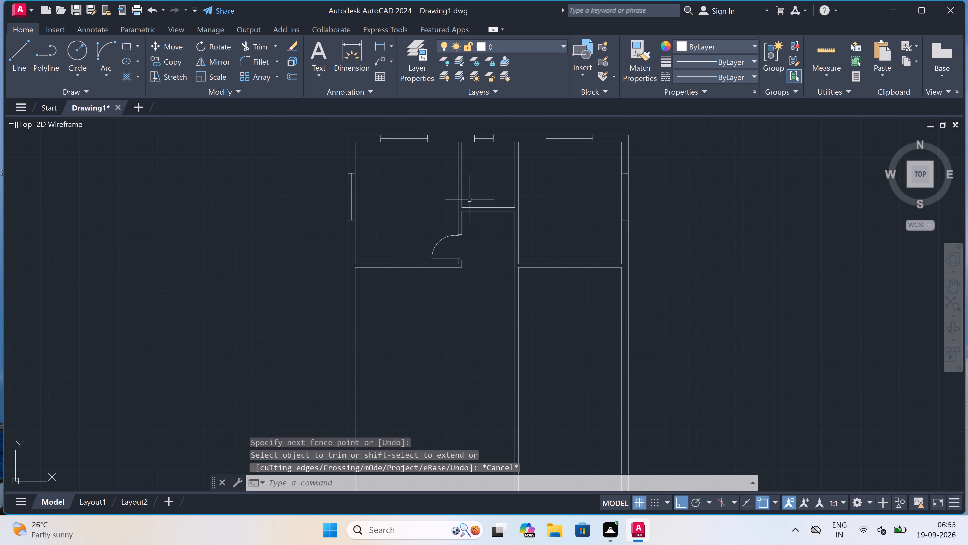
pyautogui.scroll(3, 476, 175)
pyautogui.scroll(-3, 476, 175)
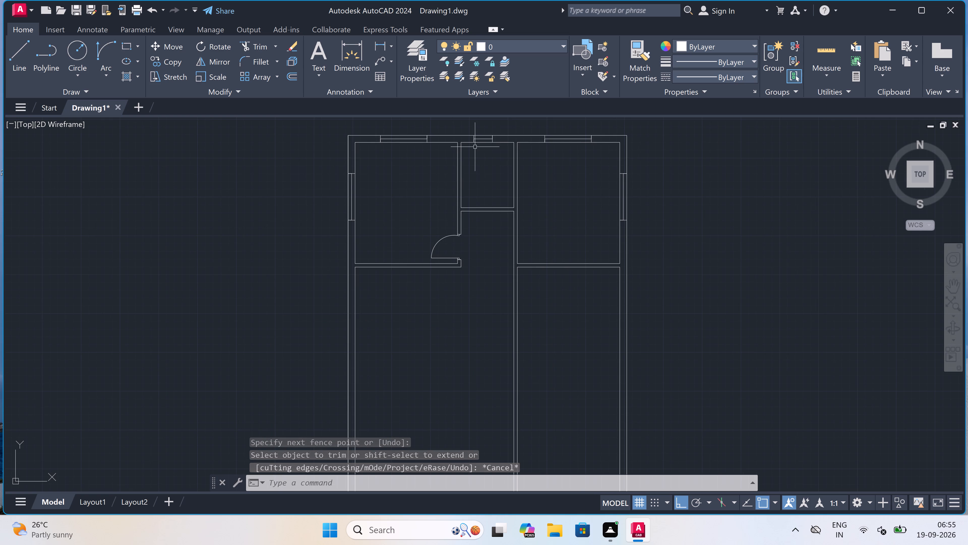
pyautogui.scroll(2, 475, 143)
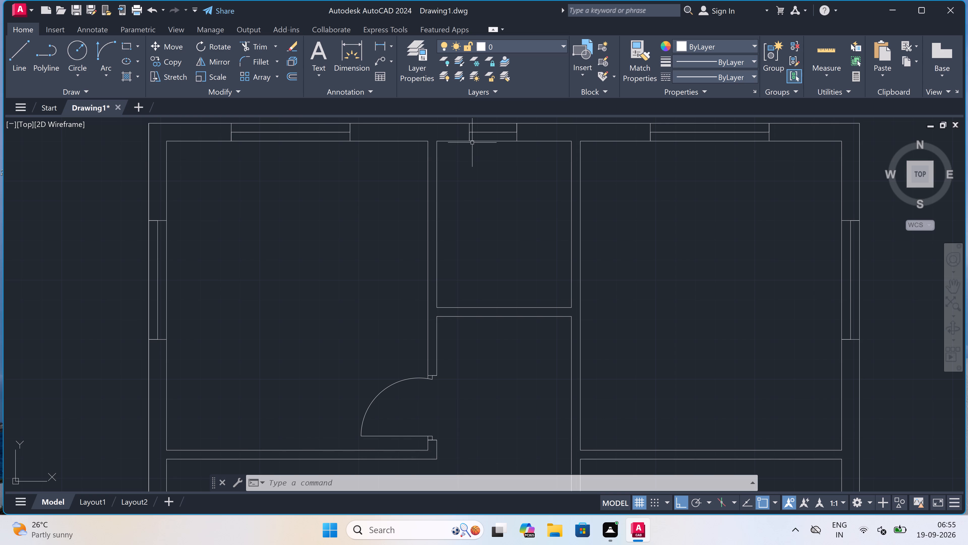
pyautogui.scroll(1, 491, 219)
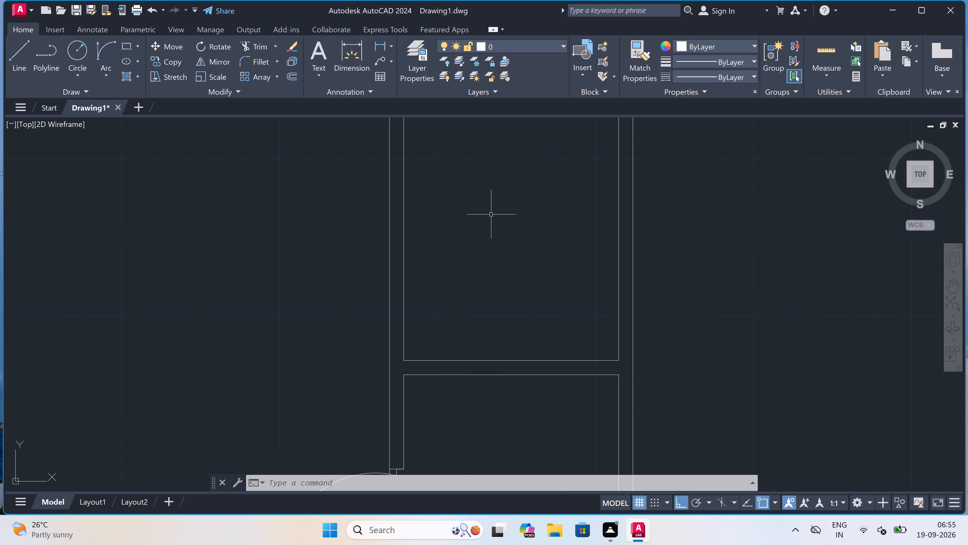
pyautogui.press('Escape')
pyautogui.press('space')
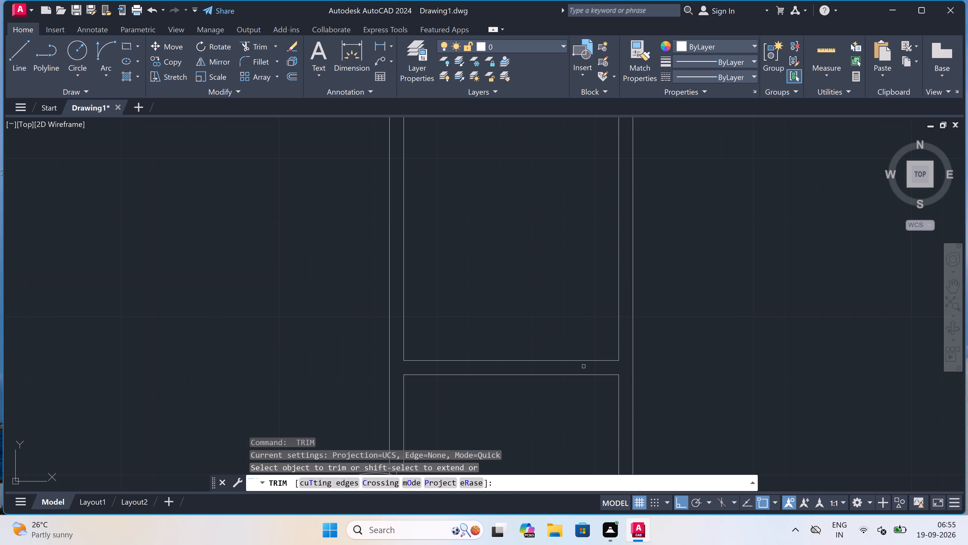
pyautogui.press('Escape')
pyautogui.press('l')
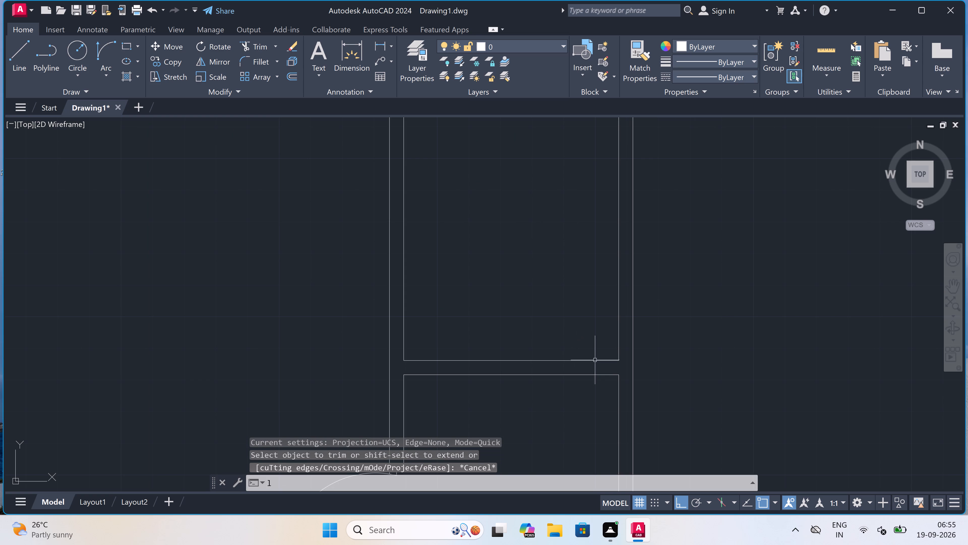
pyautogui.press('space')
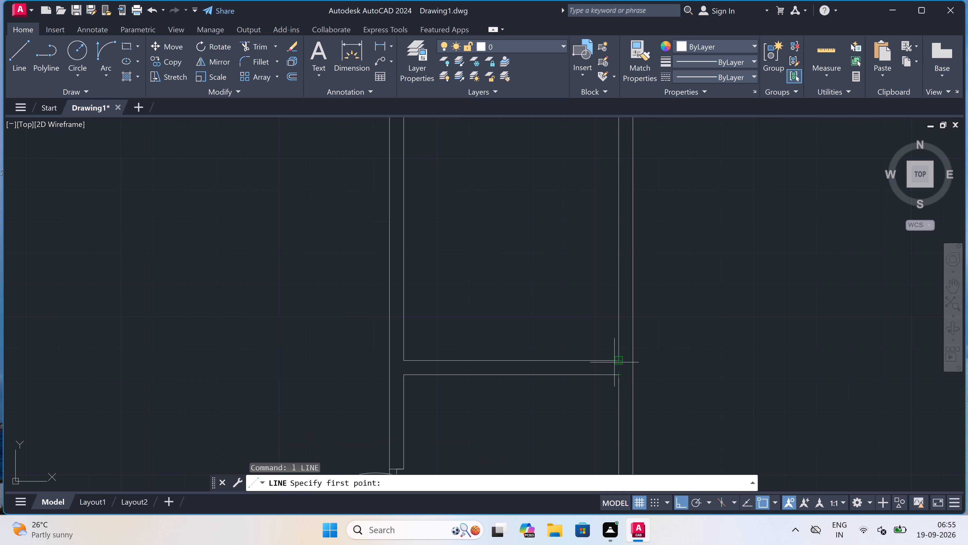
pyautogui.click(601, 358)
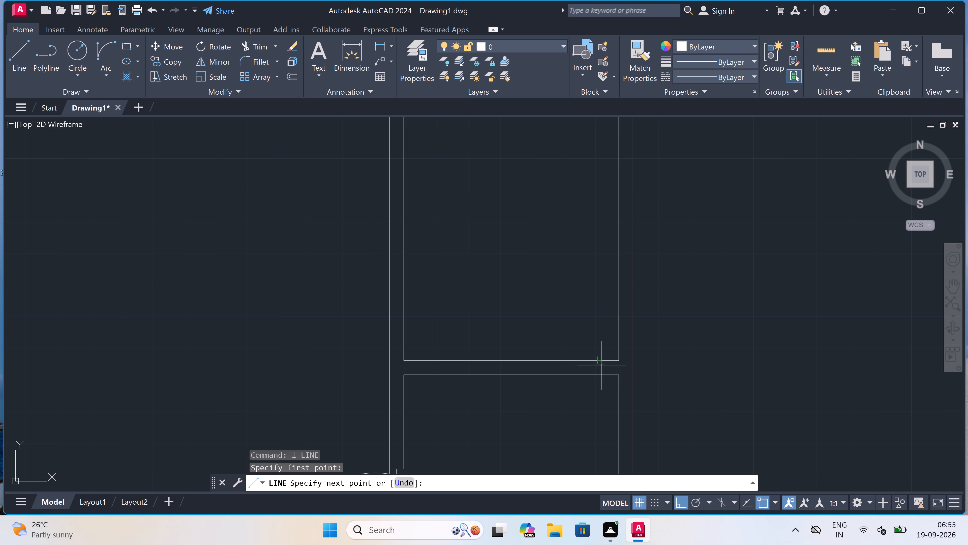
pyautogui.click(599, 370)
pyautogui.click(599, 370)
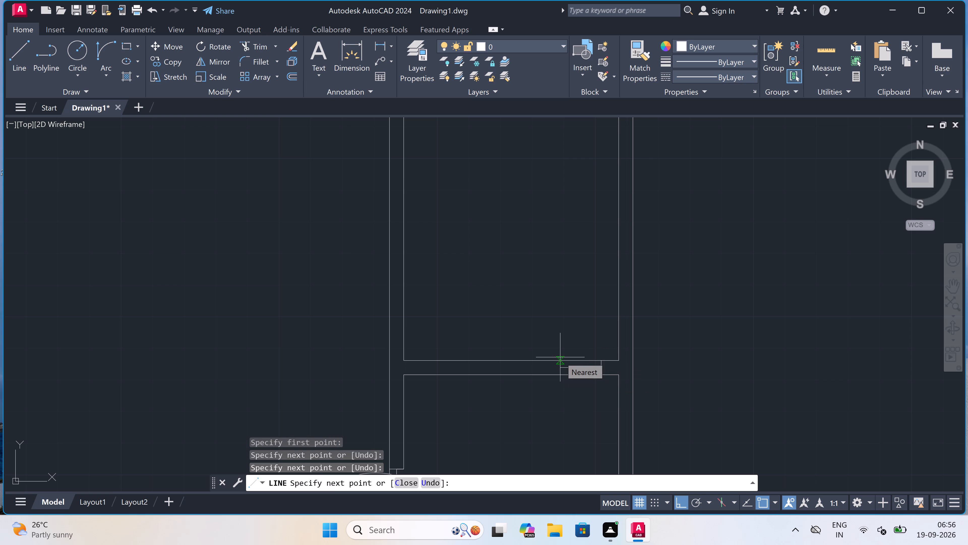
pyautogui.write('2"')
pyautogui.press('space')
pyautogui.write("2'")
pyautogui.press('space')
pyautogui.press('Escape')
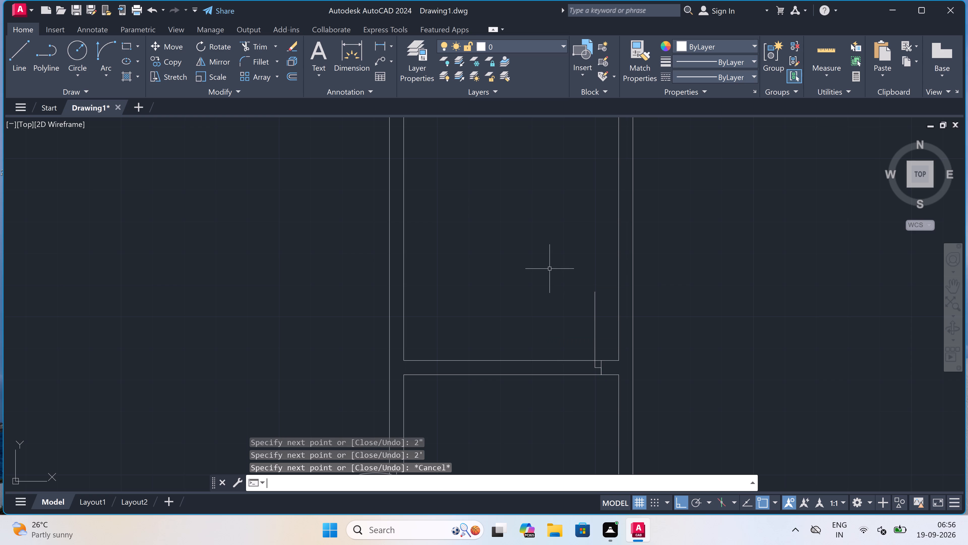
# Draw the left jamb line across the same partition, continuing from its midpoint with a 2" line rightward.
pyautogui.press('space')
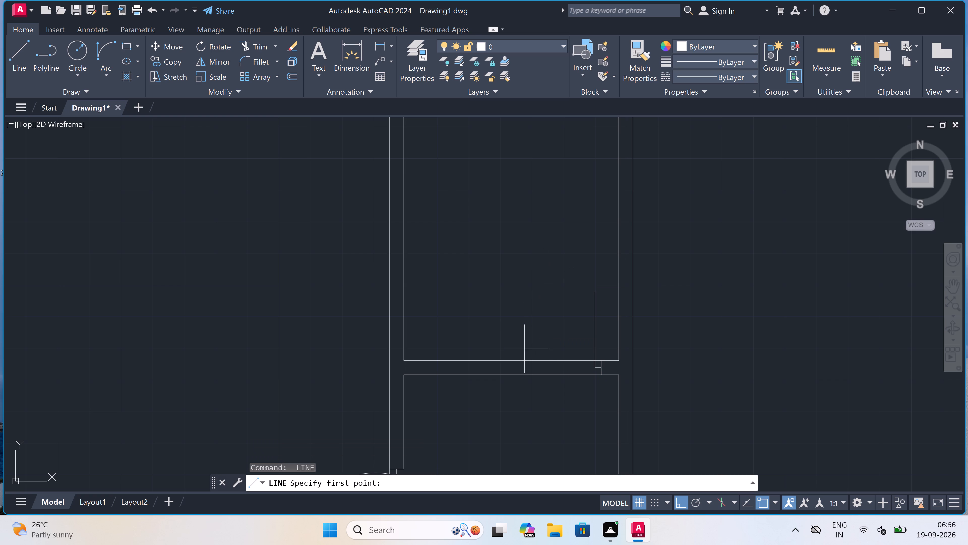
pyautogui.click(524, 360)
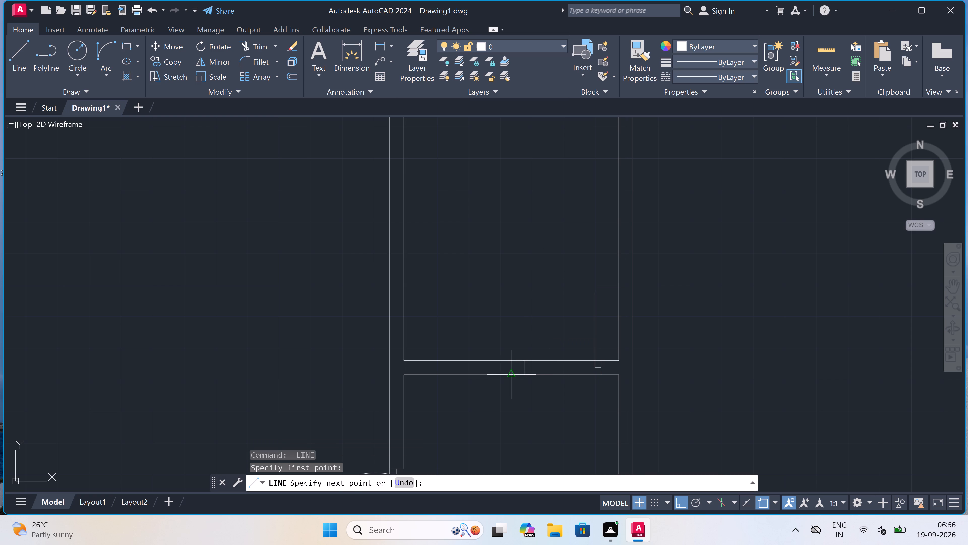
pyautogui.scroll(2, 511, 378)
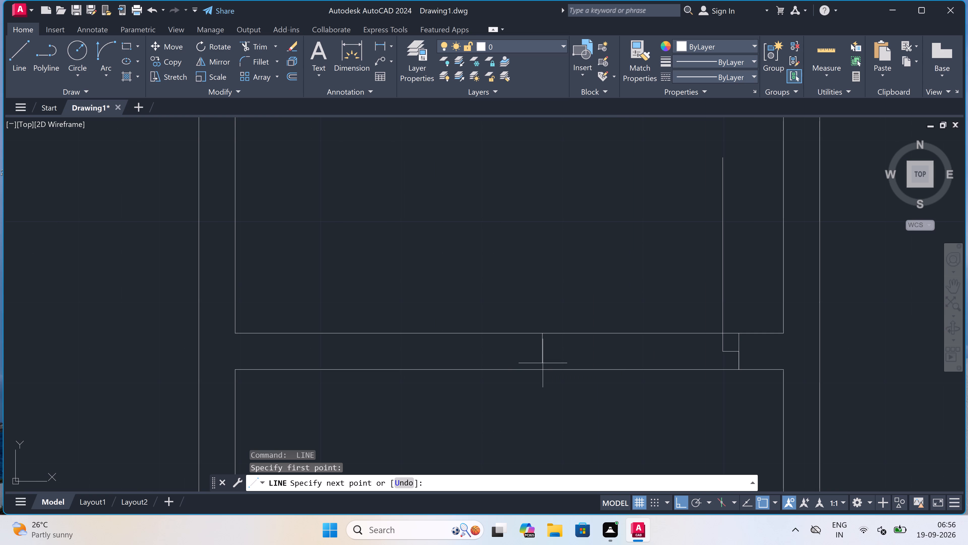
pyautogui.click(542, 369)
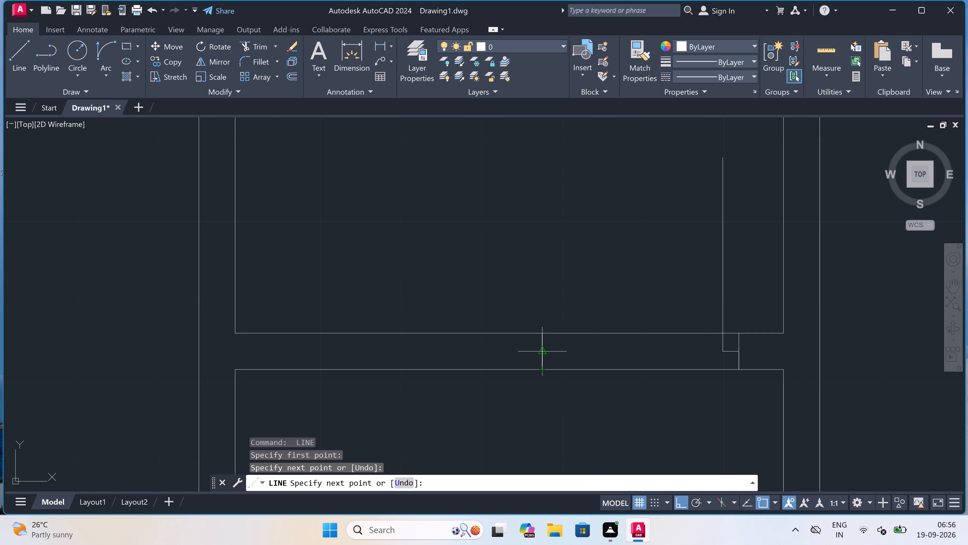
pyautogui.click(543, 352)
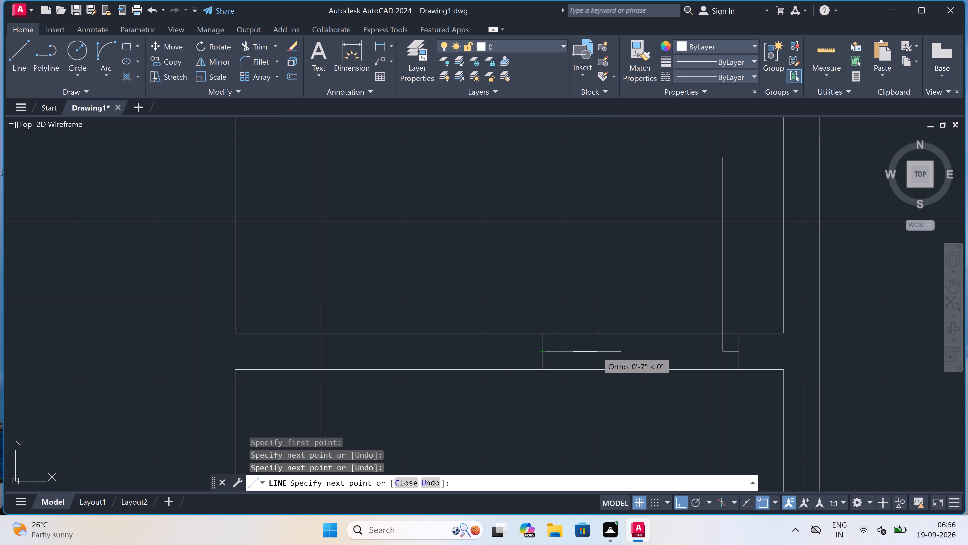
pyautogui.press('2')
pyautogui.write('"')
pyautogui.press('space')
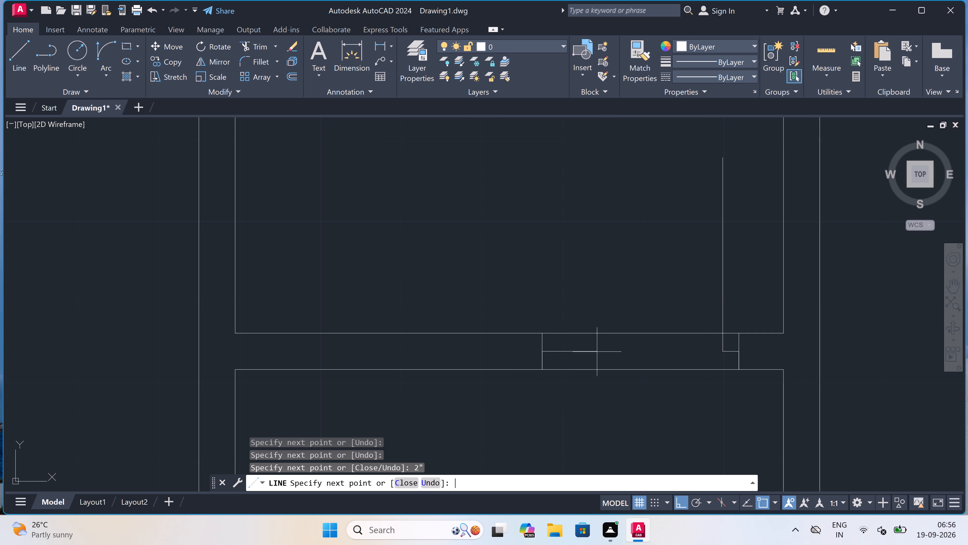
pyautogui.press('Escape')
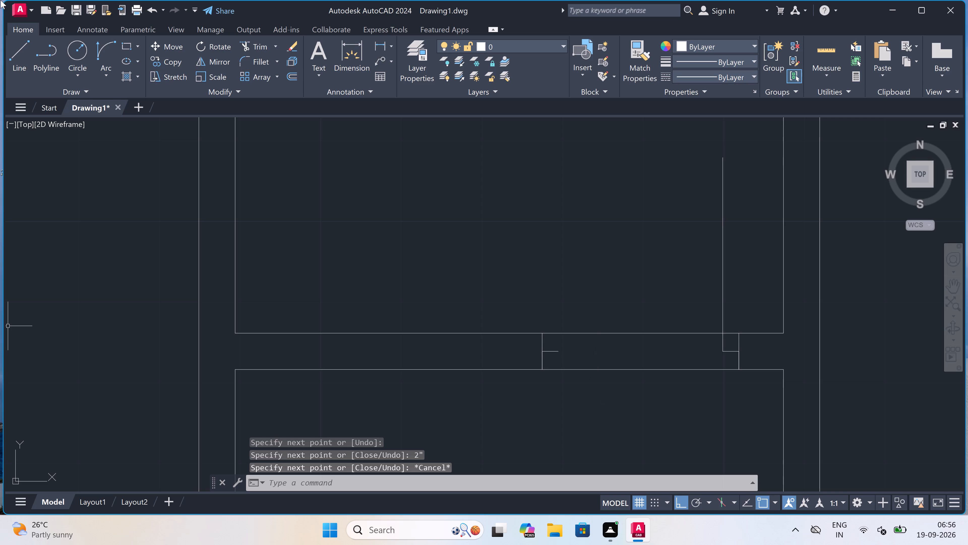
# Draw the door swing with a Start, End, Direction arc from the 2' leaf's free end to the left 2" line's end.
pyautogui.click(109, 53)
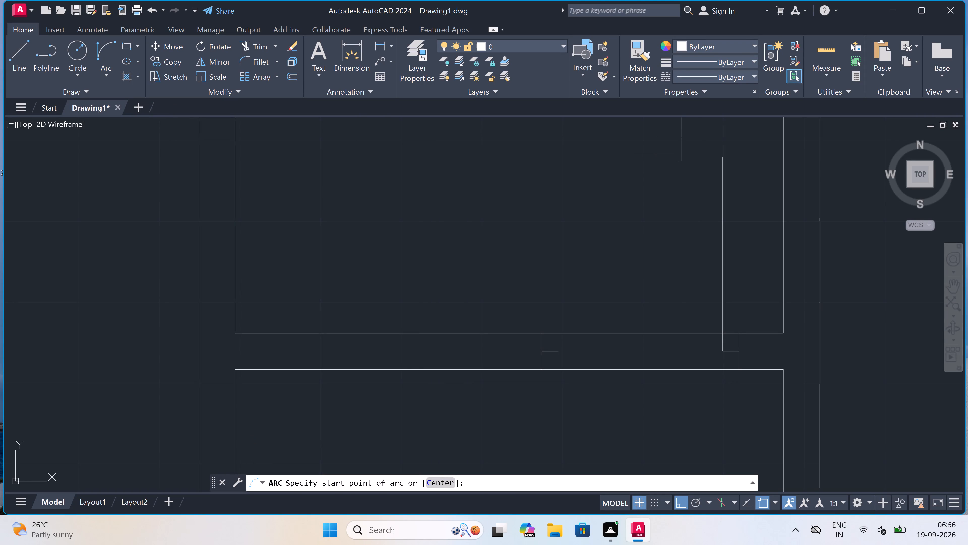
pyautogui.click(720, 157)
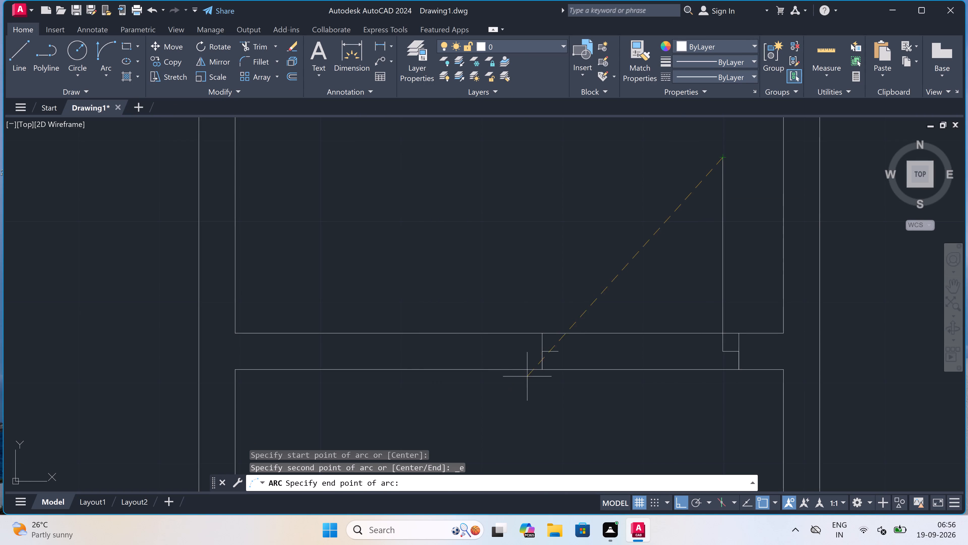
pyautogui.click(559, 352)
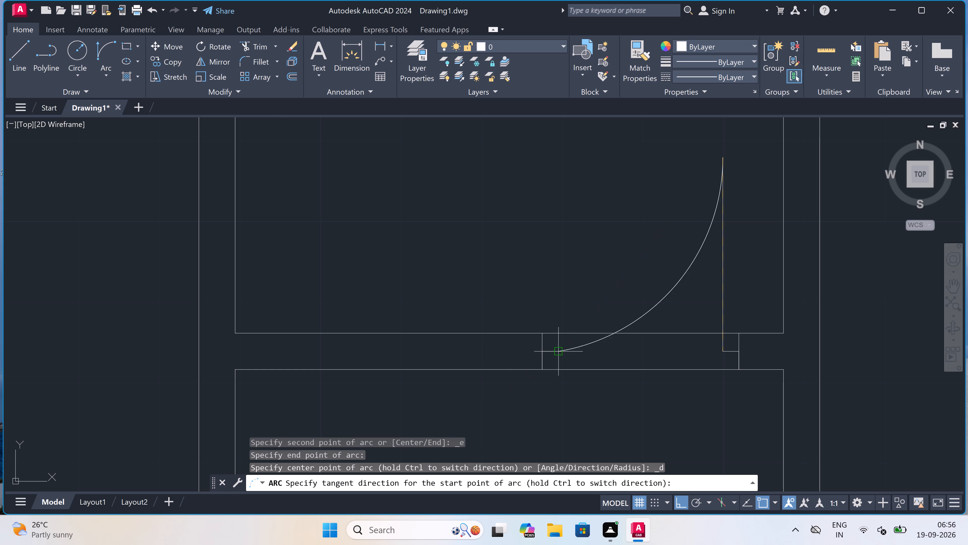
pyautogui.click(529, 305)
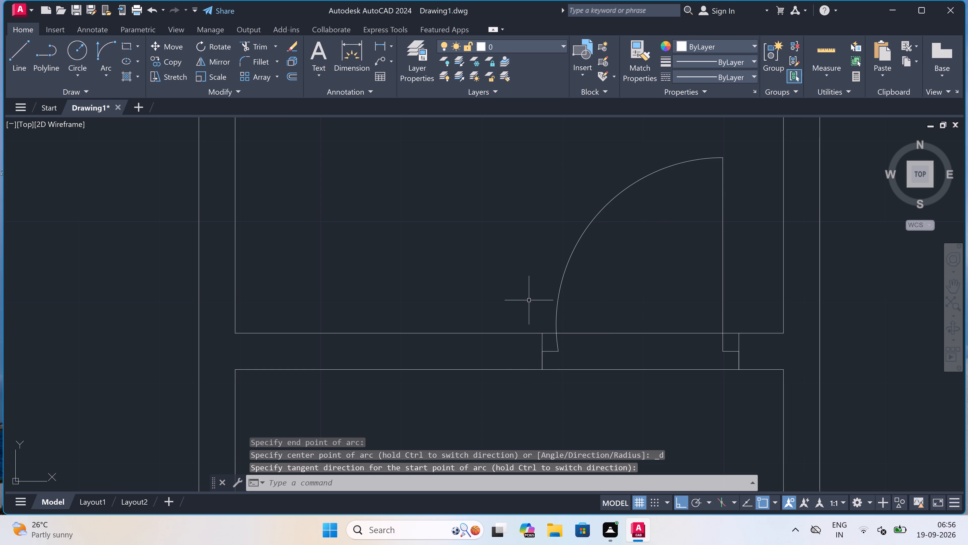
# Trim both faces of the small top-middle room's lower partition between the two jambs to clear the doorway.
pyautogui.write('tr')
pyautogui.press('space')
pyautogui.moveTo(618, 307); pyautogui.dragTo(619, 316)
pyautogui.click(613, 404)
pyautogui.scroll(-6, 607, 376)
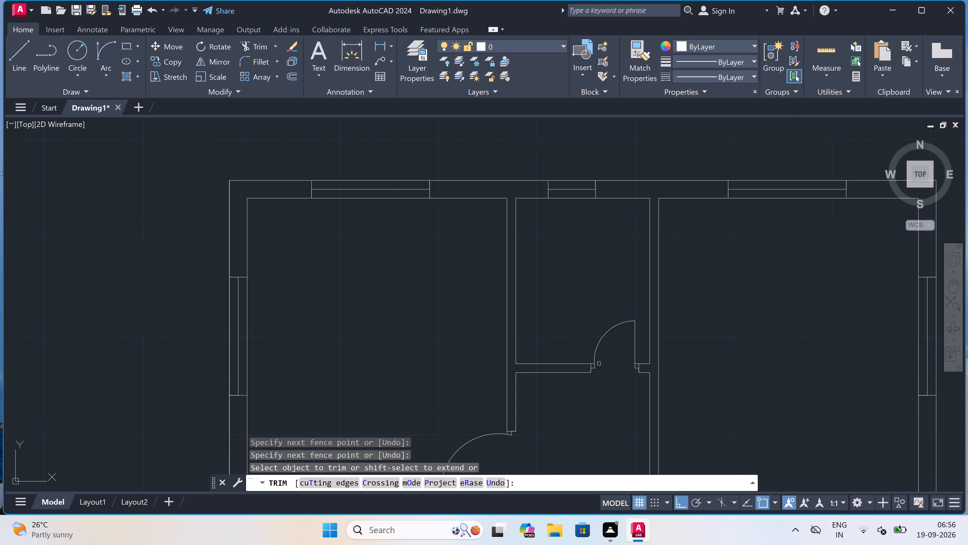
pyautogui.scroll(-3, 586, 342)
pyautogui.scroll(3, 590, 362)
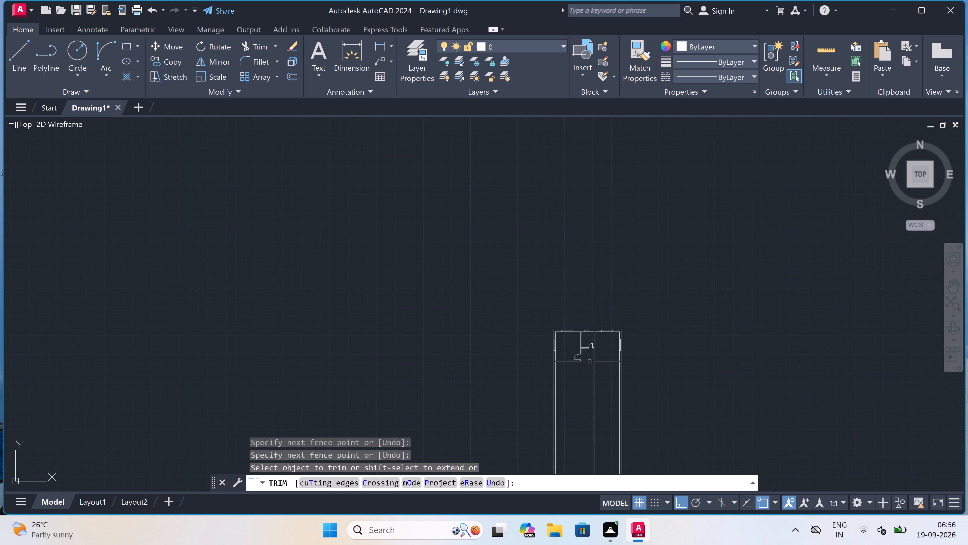
pyautogui.scroll(3, 604, 341)
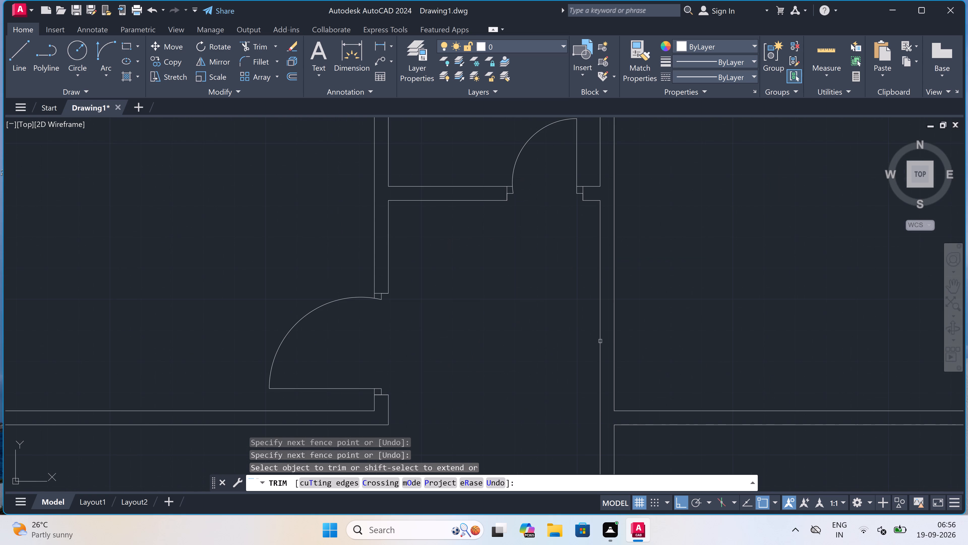
pyautogui.press('Escape')
# Draw a jamb line across the right vertical partition, level with the opposite doorway's upper jamb, with a 2" line downward from its midpoint.
pyautogui.press('l')
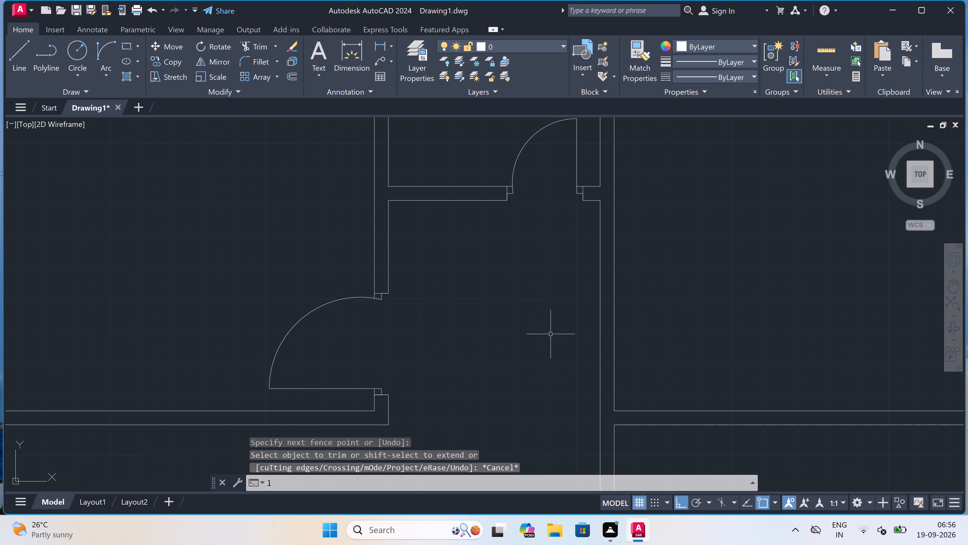
pyautogui.press('space')
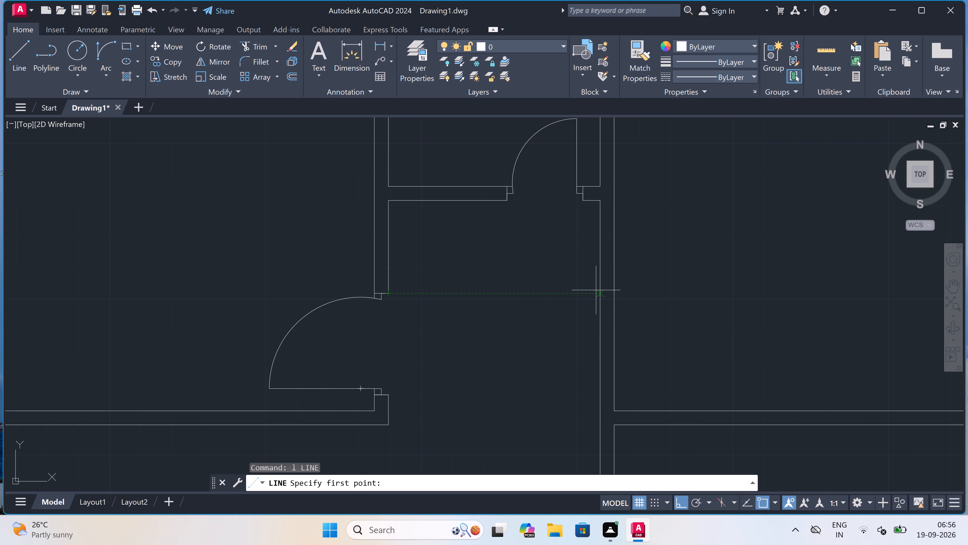
pyautogui.click(602, 293)
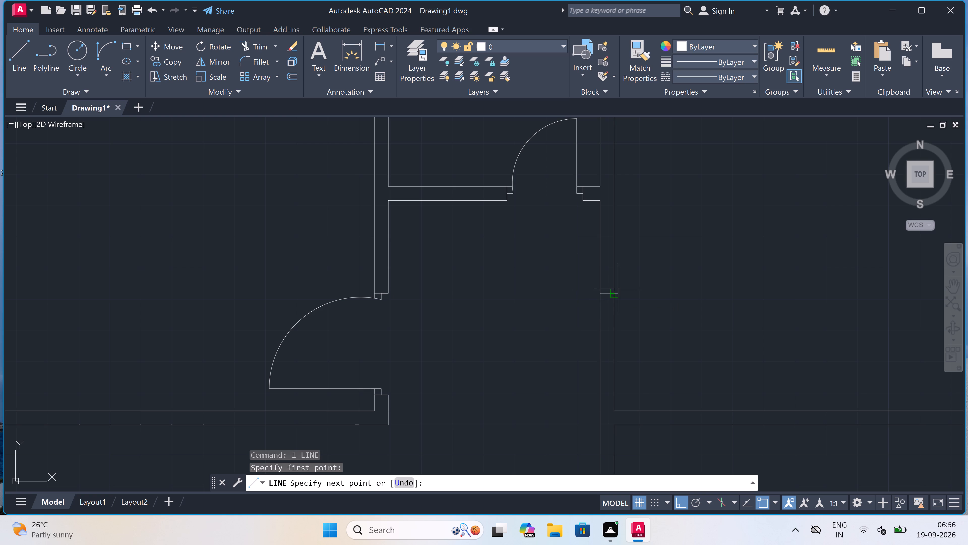
pyautogui.click(617, 291)
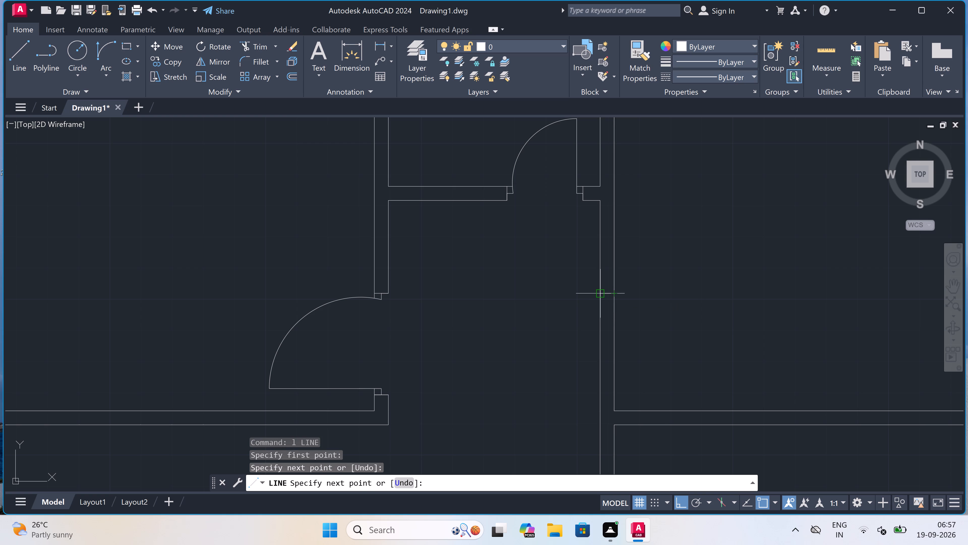
pyautogui.scroll(2, 605, 293)
pyautogui.click(610, 295)
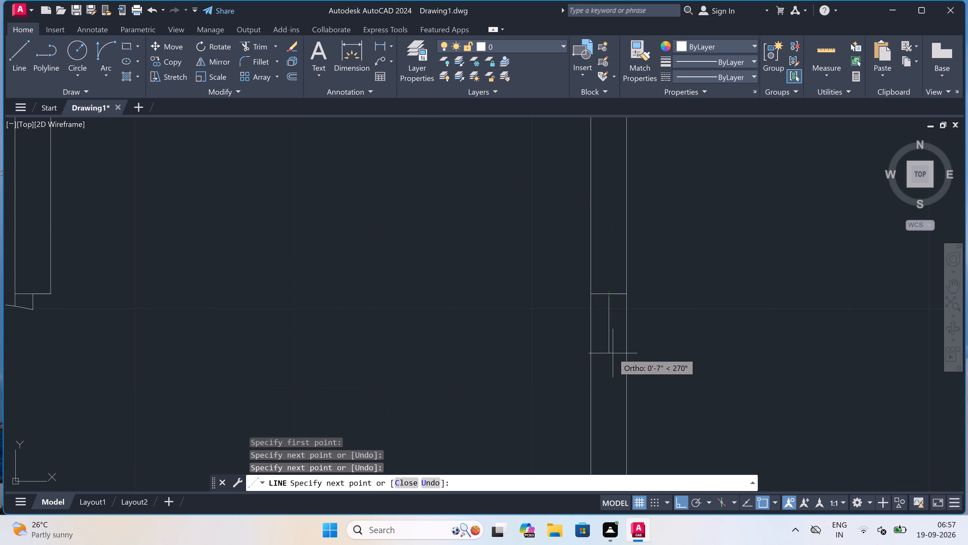
pyautogui.press('2')
pyautogui.write('"')
pyautogui.press('space')
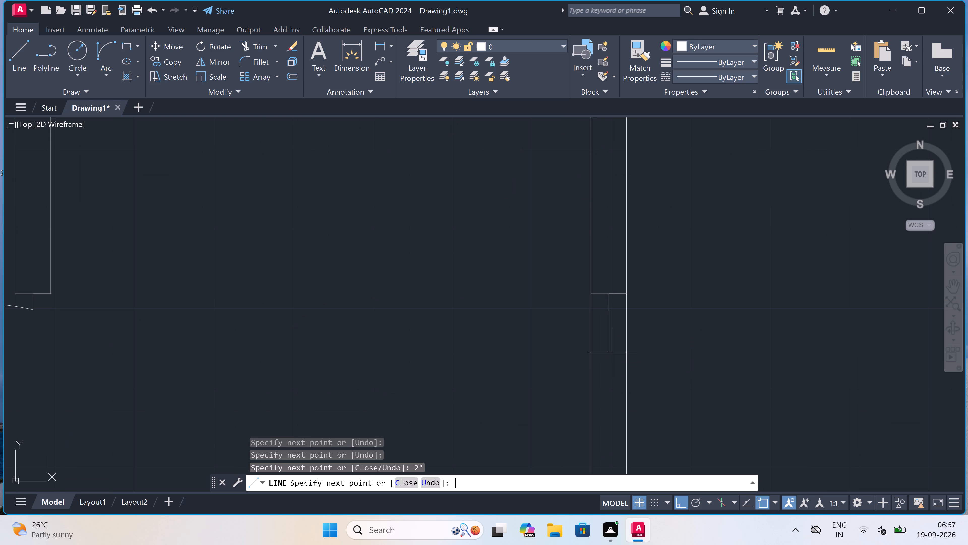
pyautogui.press('Escape')
# Draw the lower jamb line across the right vertical partition, level with the opposite doorway's lower jamb, with a 2" line upward from its midpoint.
pyautogui.scroll(-2, 623, 288)
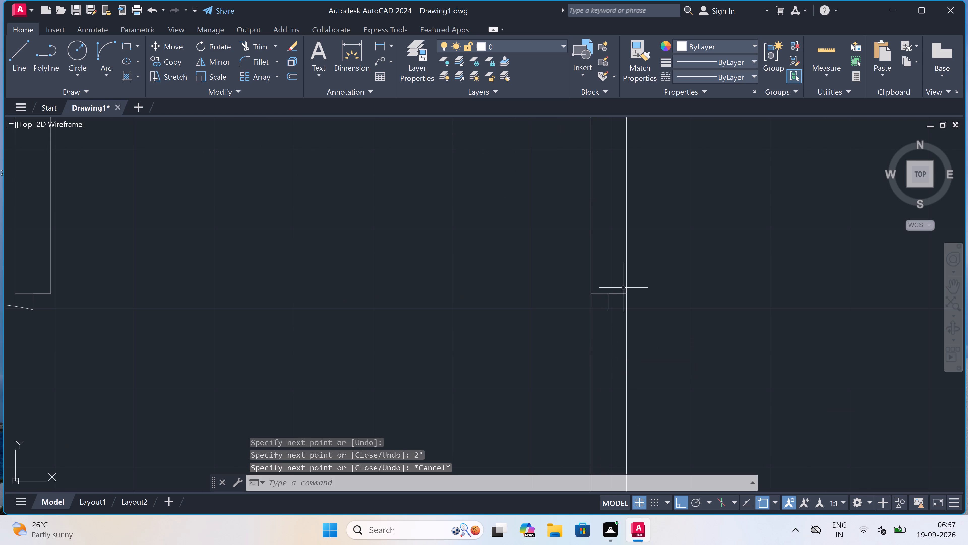
pyautogui.scroll(-2, 628, 283)
pyautogui.scroll(3, 632, 365)
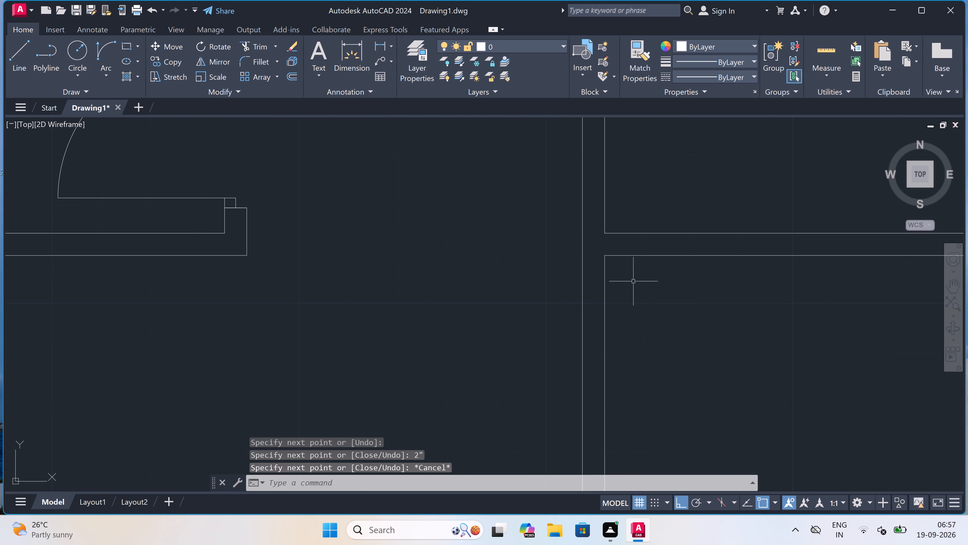
pyautogui.press('space')
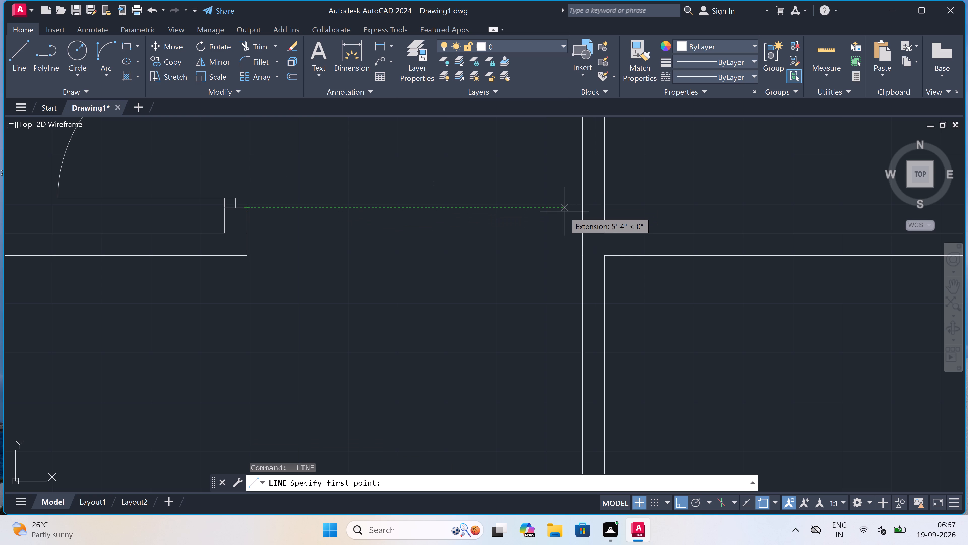
pyautogui.click(582, 206)
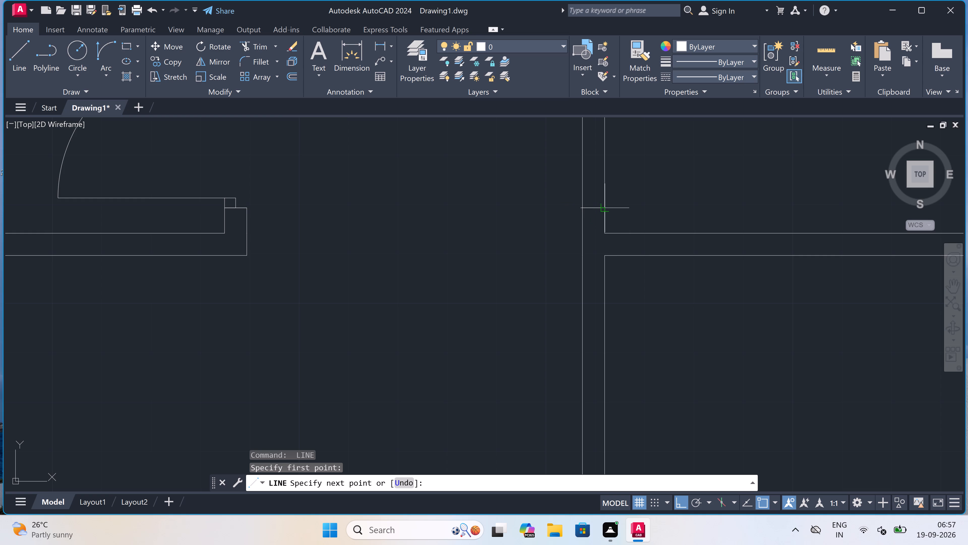
pyautogui.click(602, 207)
pyautogui.scroll(-4, 599, 207)
pyautogui.scroll(2, 590, 185)
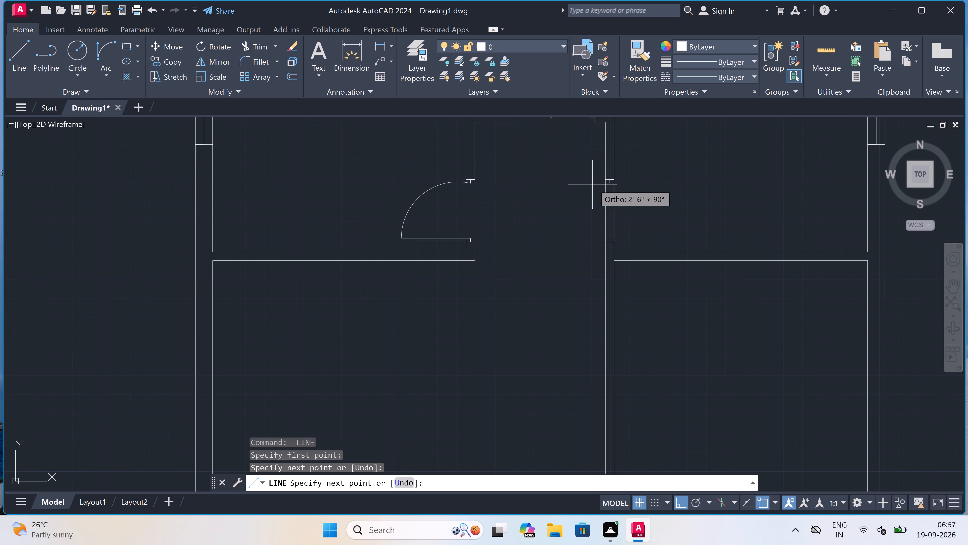
pyautogui.scroll(1, 603, 224)
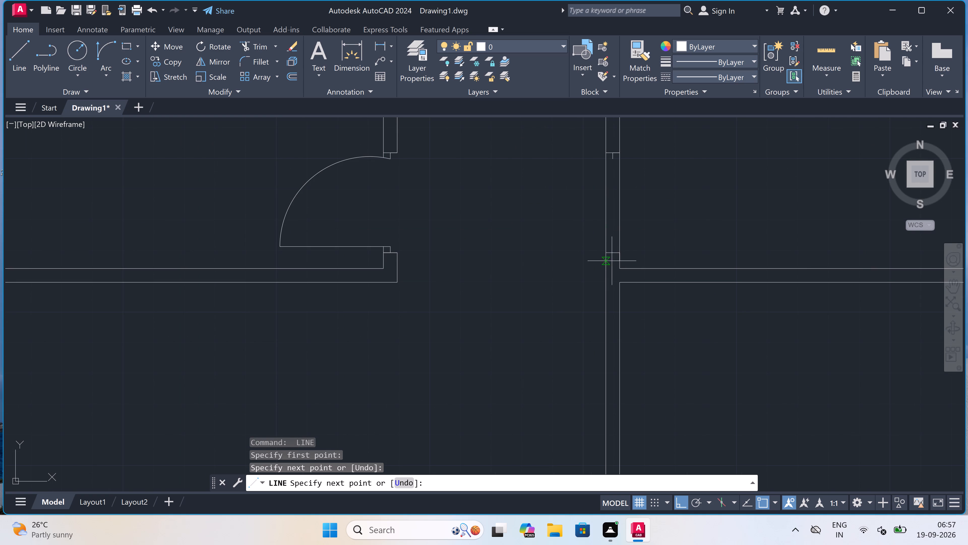
pyautogui.click(612, 255)
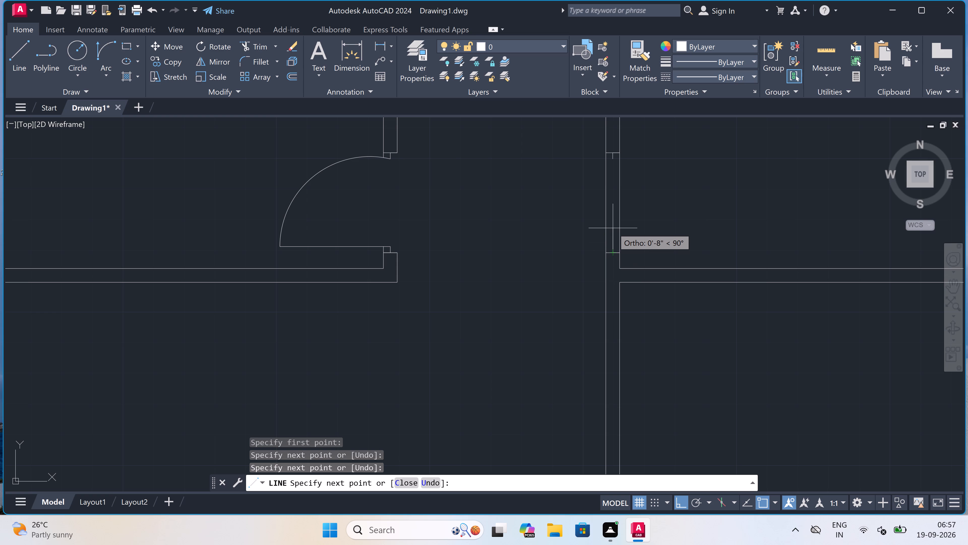
pyautogui.write('2"')
pyautogui.press('space')
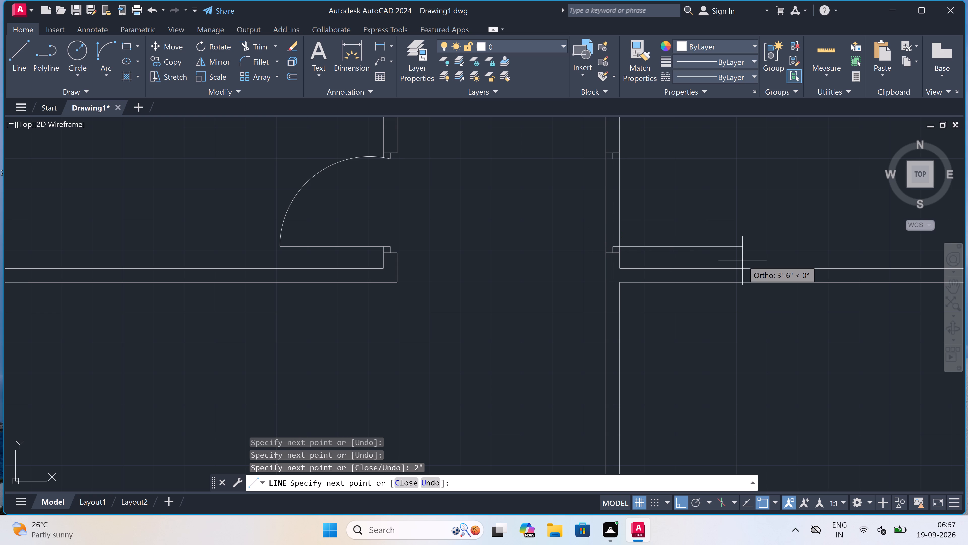
# Draw a 3' door leaf line rightward from the end of the lower jamb's 2" line.
pyautogui.write("3'")
pyautogui.press('space')
pyautogui.press('Escape')
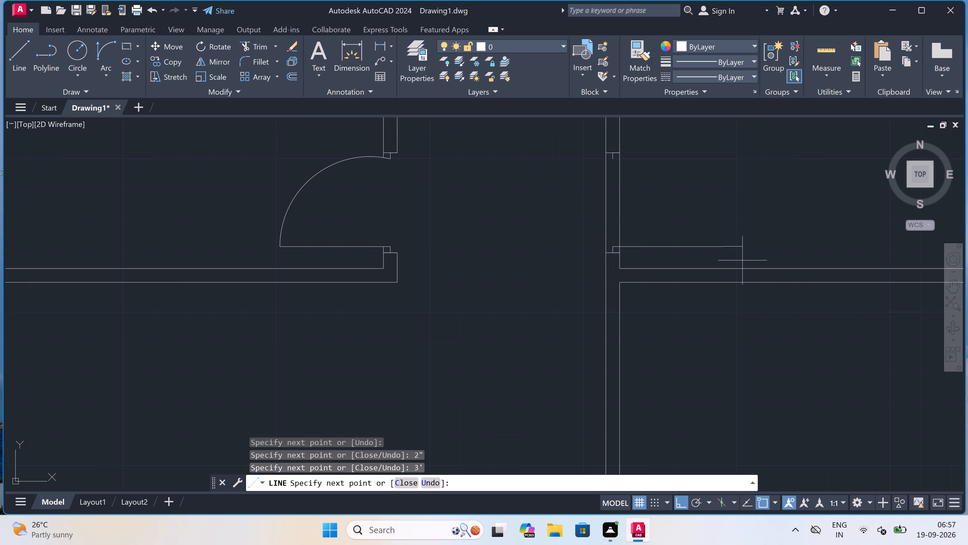
# Draw the door swing with a Start, End, Direction arc from the 3' leaf's free end to the upper jamb's 2" line end.
pyautogui.scroll(-3, 737, 257)
pyautogui.scroll(1, 710, 197)
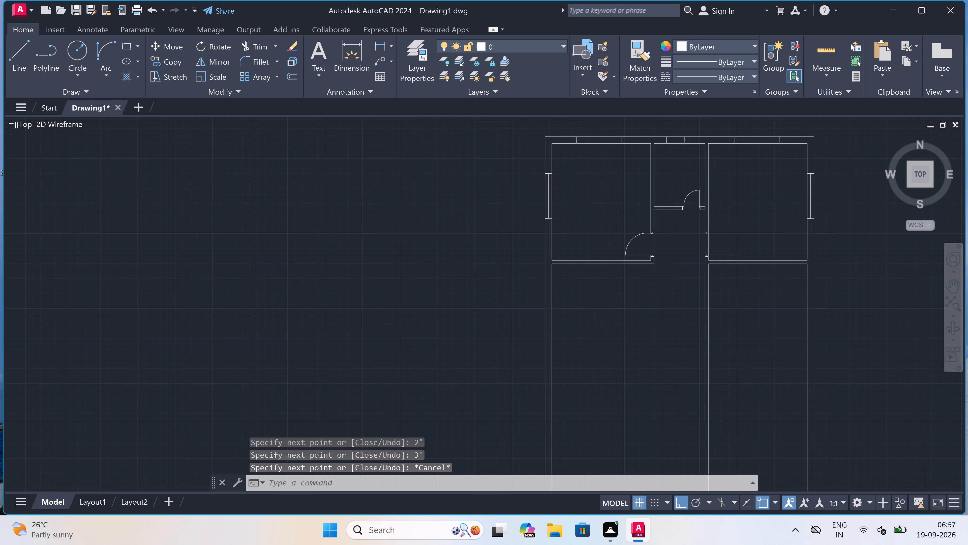
pyautogui.scroll(1, 710, 197)
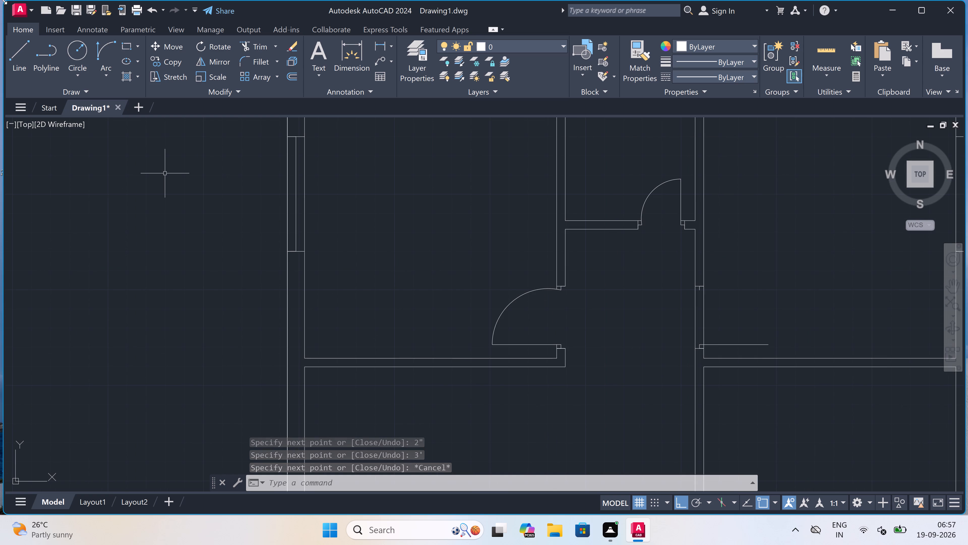
pyautogui.click(108, 48)
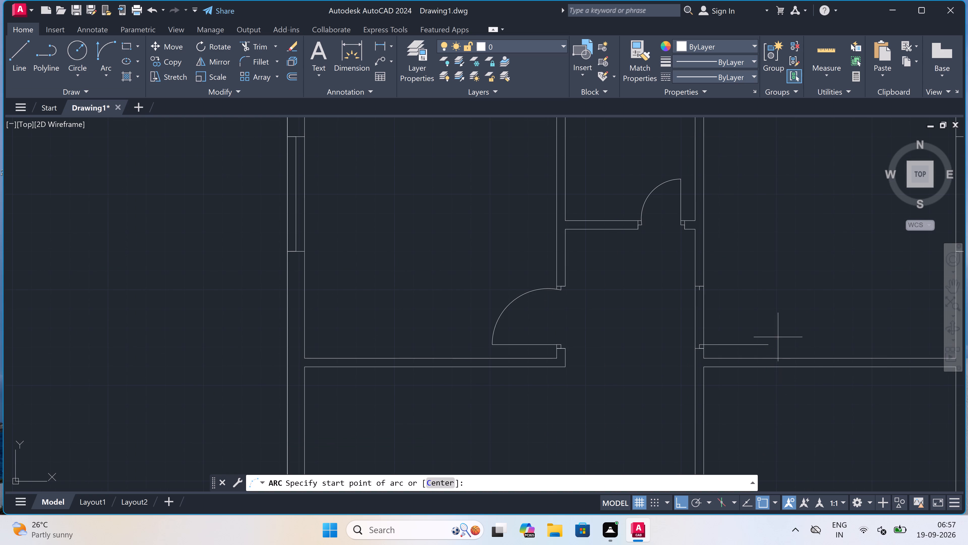
pyautogui.click(771, 344)
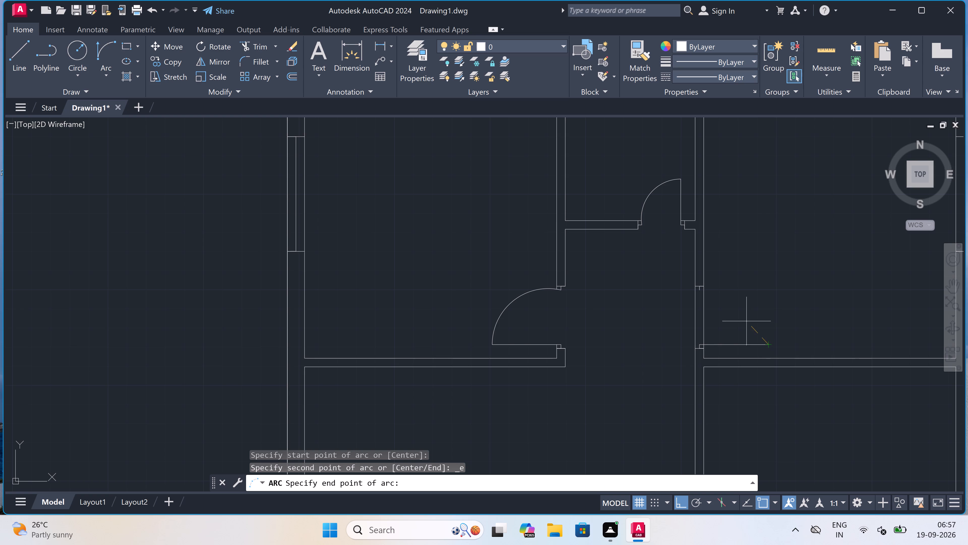
pyautogui.scroll(2, 715, 310)
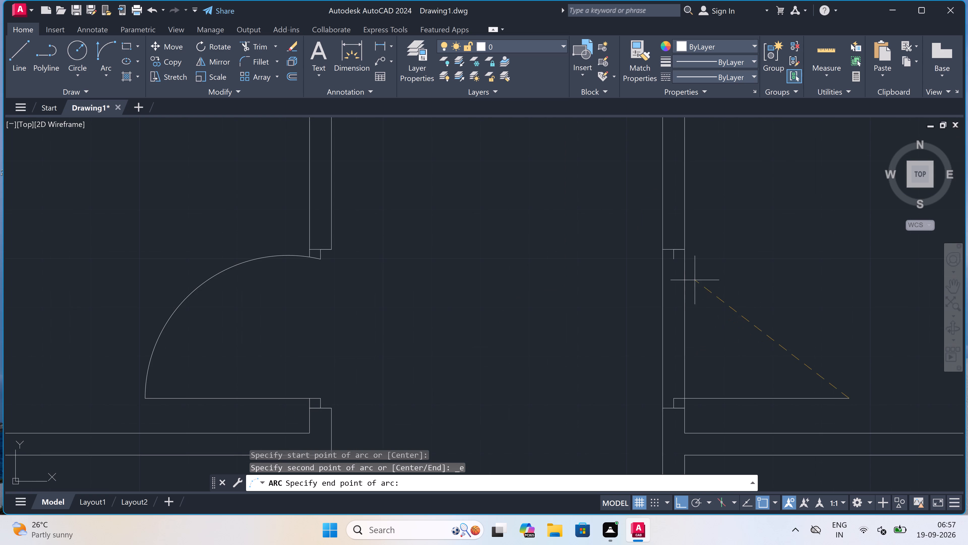
pyautogui.click(673, 260)
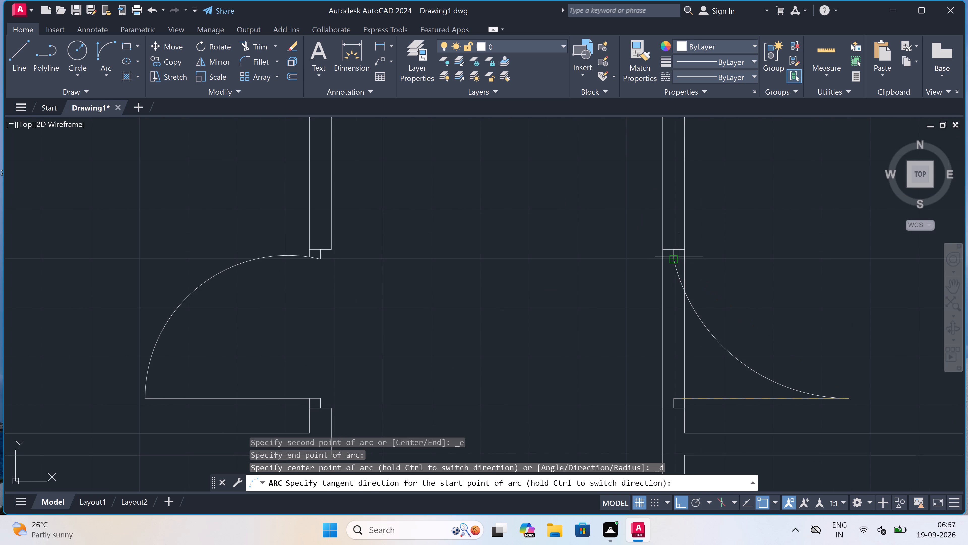
pyautogui.click(722, 232)
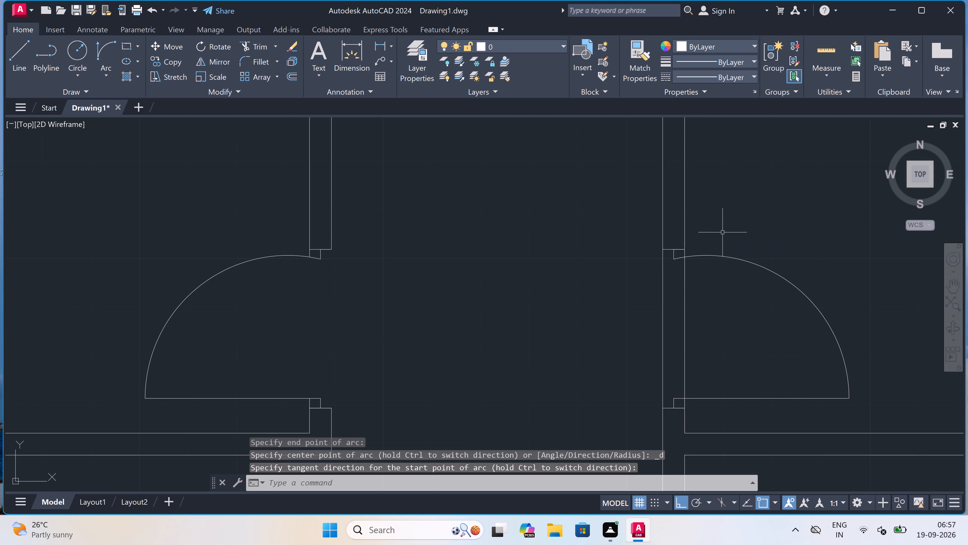
# Trim both faces of the right vertical partition between the two jambs to clear the top-right room's doorway.
pyautogui.write('tr')
pyautogui.press('space')
pyautogui.click(715, 367)
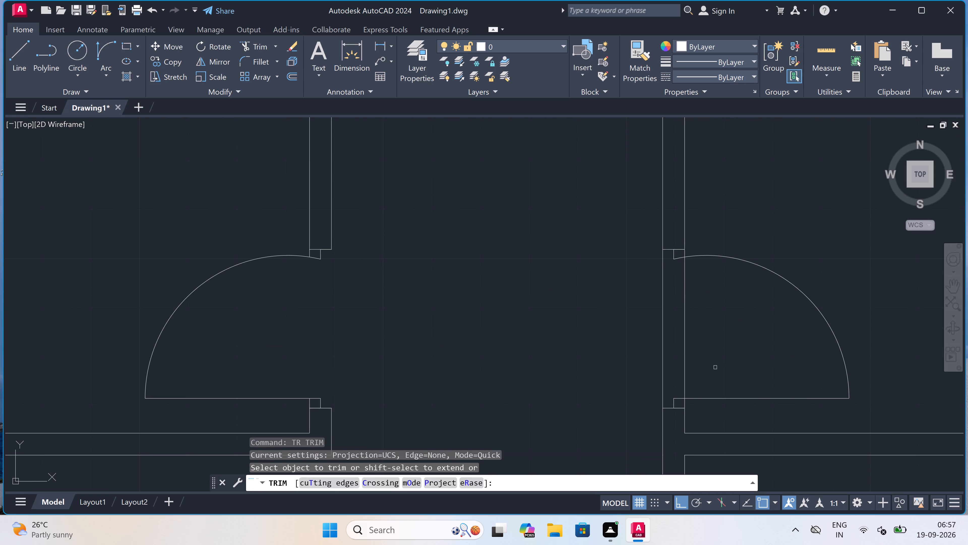
pyautogui.click(589, 345)
pyautogui.scroll(-5, 635, 311)
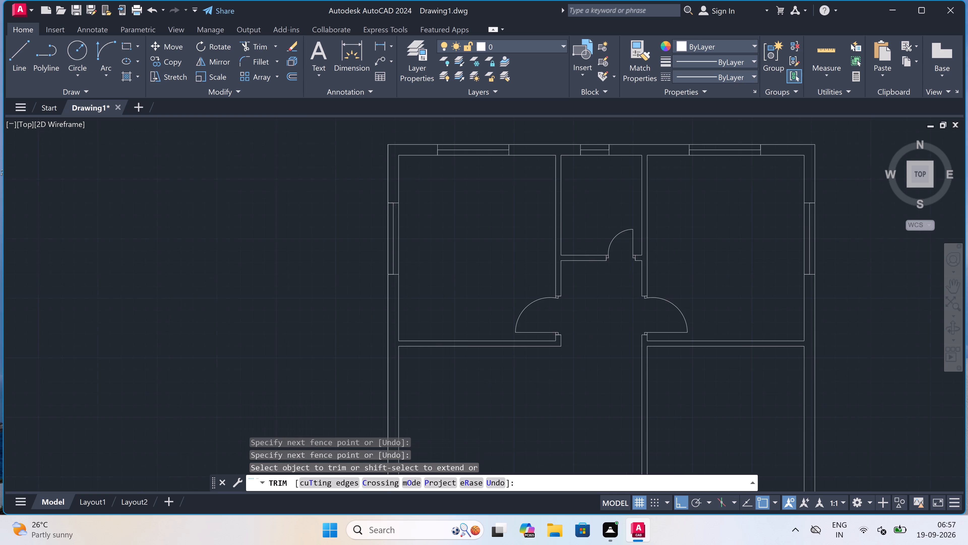
pyautogui.scroll(2, 630, 335)
pyautogui.press('Escape')
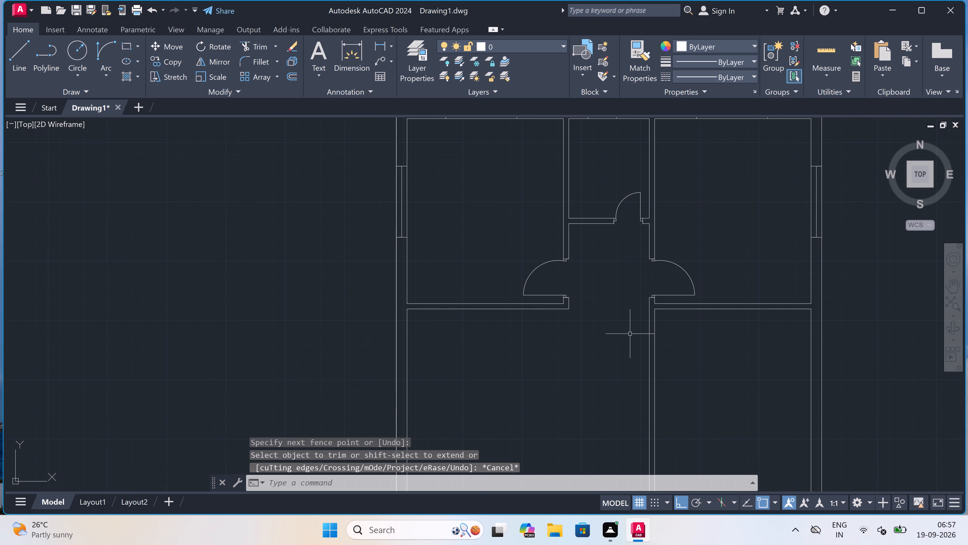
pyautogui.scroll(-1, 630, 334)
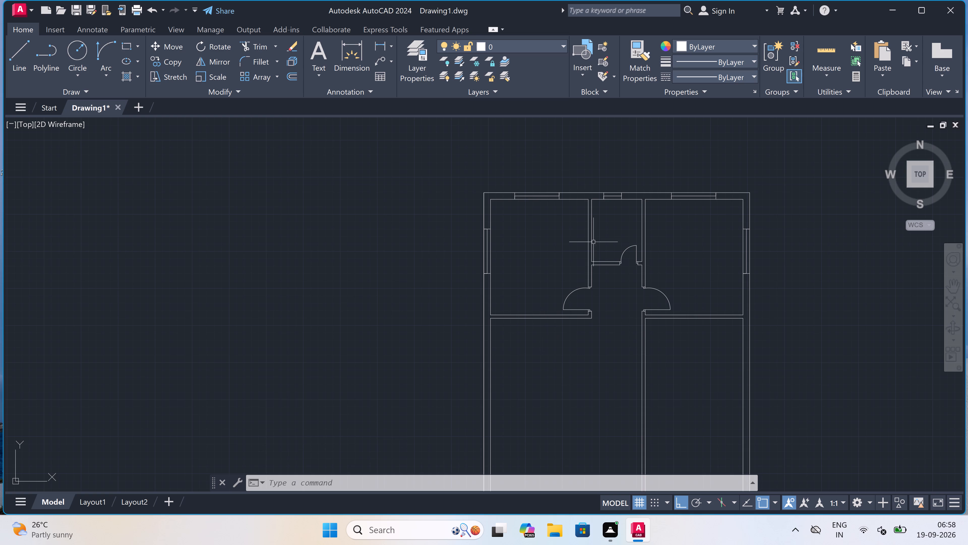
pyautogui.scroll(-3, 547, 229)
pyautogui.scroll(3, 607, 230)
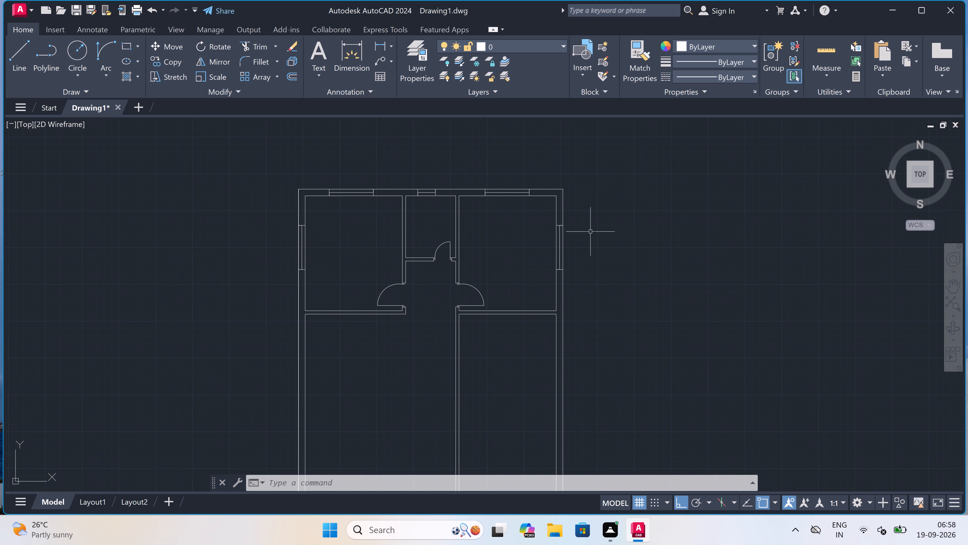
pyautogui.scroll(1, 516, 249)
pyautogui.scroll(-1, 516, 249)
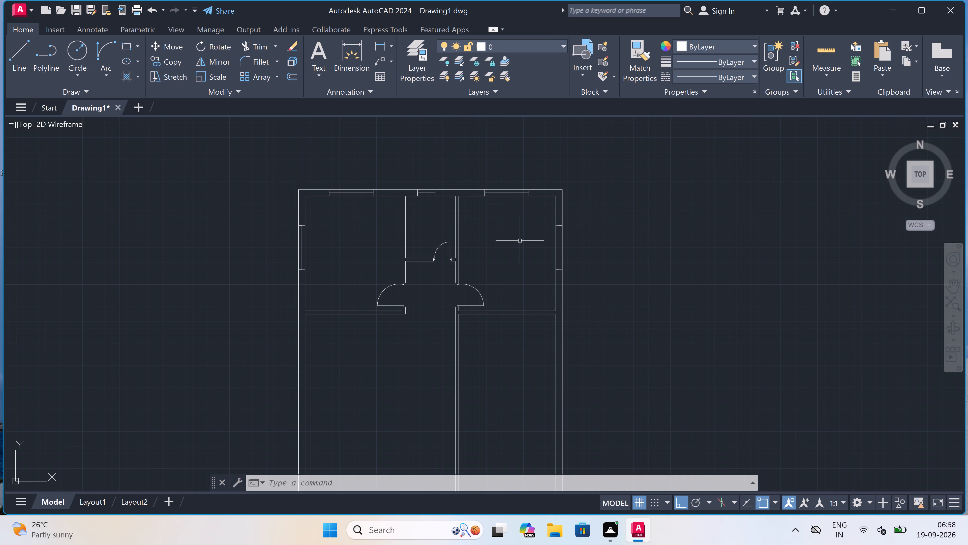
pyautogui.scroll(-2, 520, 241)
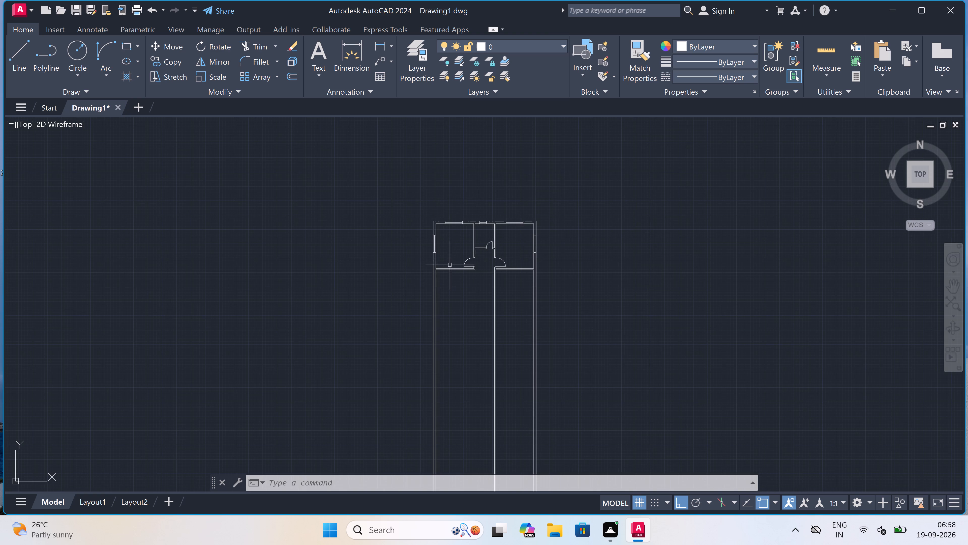
# Offset the lower face of the top-left room's bottom partition 4' downward.
pyautogui.scroll(2, 461, 278)
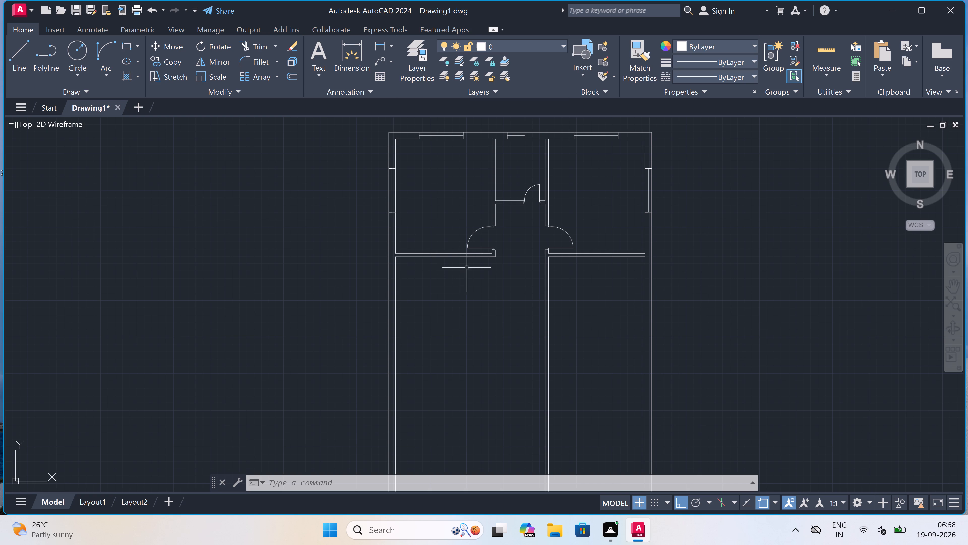
pyautogui.press('o')
pyautogui.press('space')
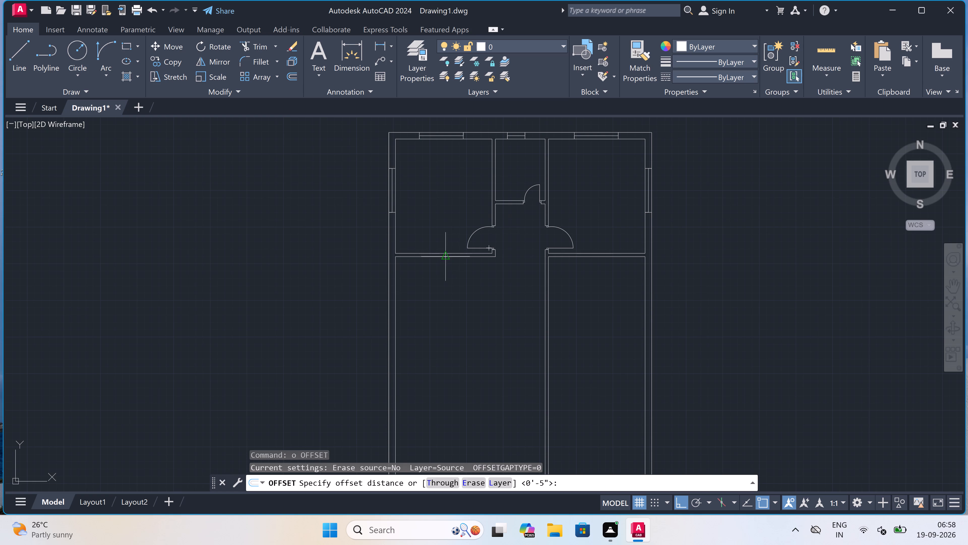
pyautogui.scroll(2, 447, 259)
pyautogui.click(449, 252)
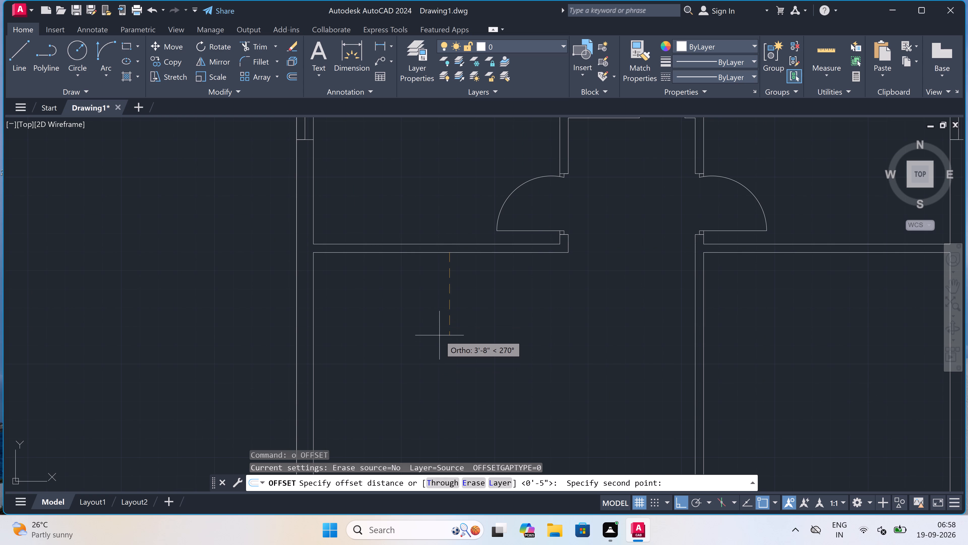
pyautogui.write("4'")
pyautogui.press('space')
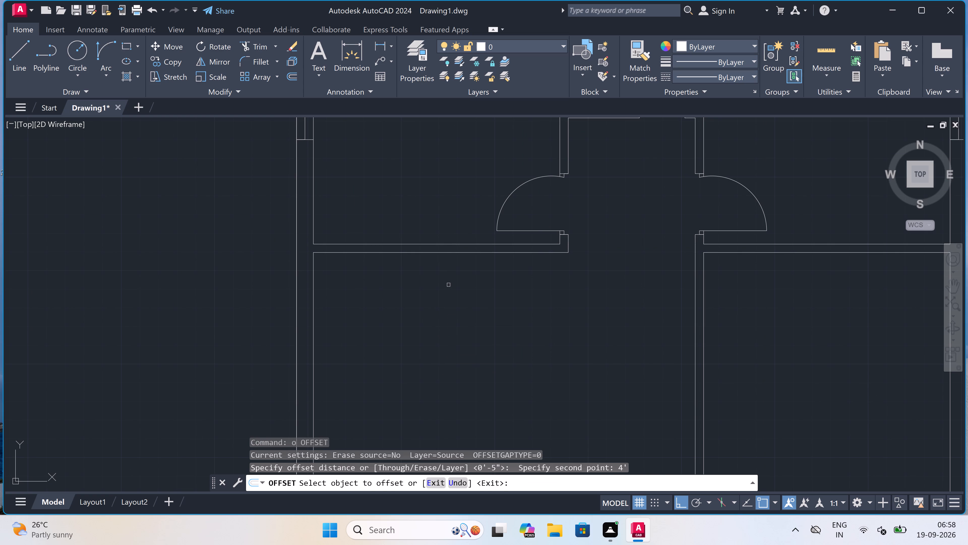
pyautogui.click(452, 253)
pyautogui.click(423, 303)
pyautogui.press('Escape')
# Offset the new horizontal line 4.5" downward to form the second face of the partition.
pyautogui.press('space')
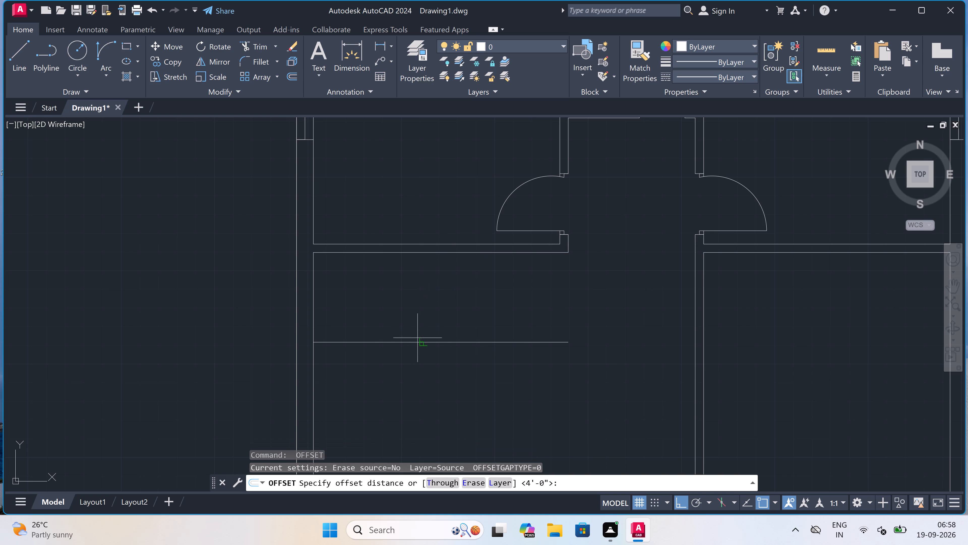
pyautogui.click(426, 341)
pyautogui.write('4.5"')
pyautogui.press('space')
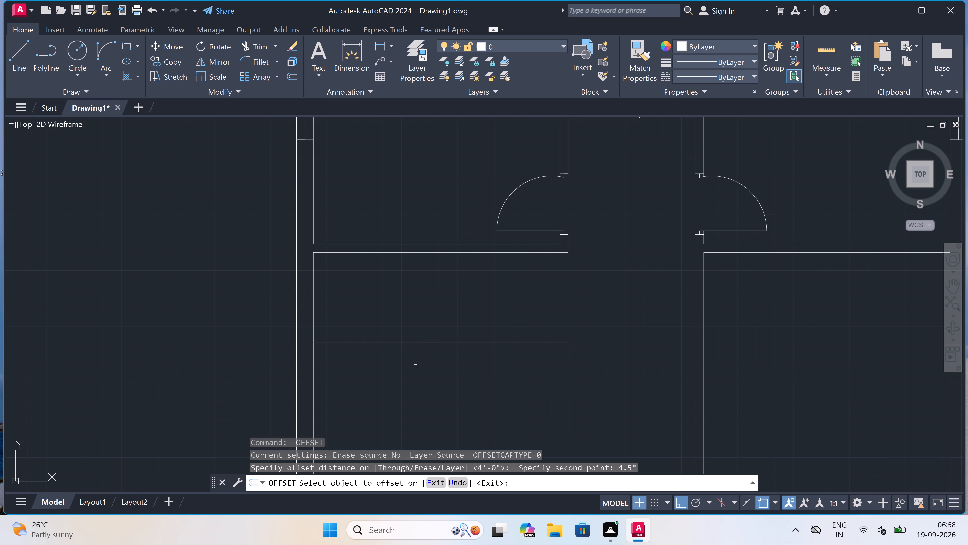
pyautogui.click(414, 343)
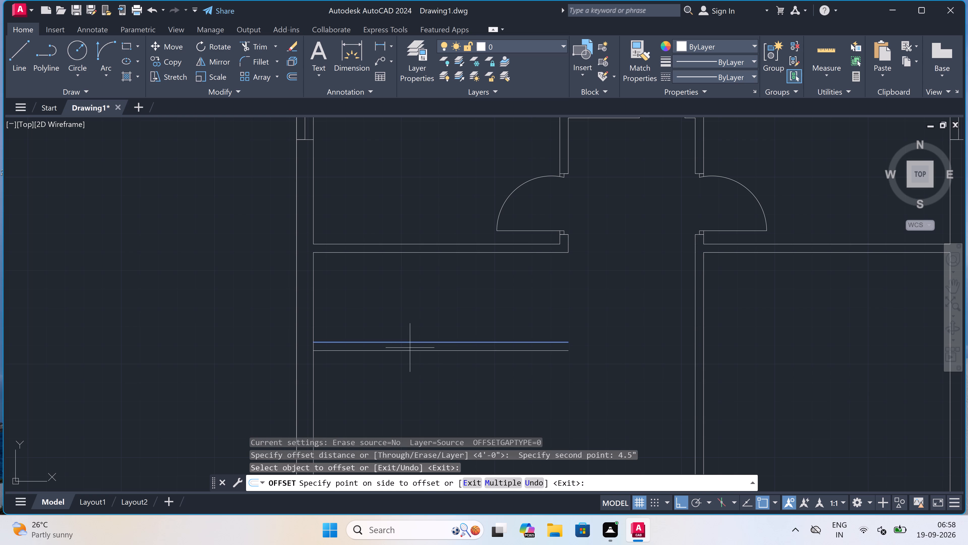
pyautogui.click(409, 351)
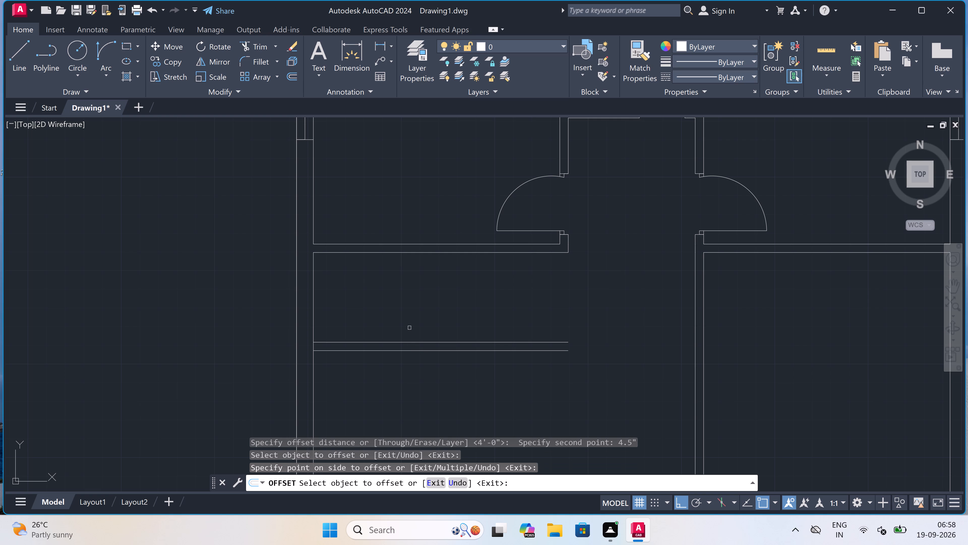
pyautogui.press('Escape')
# Offset the inner face of the left outer wall 7' into the space below the top-left room.
pyautogui.press('space')
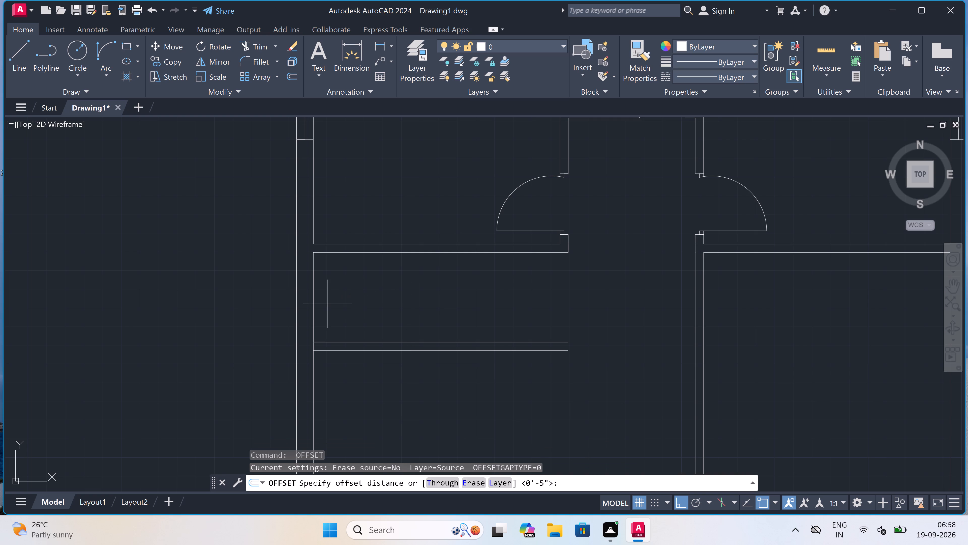
pyautogui.click(317, 294)
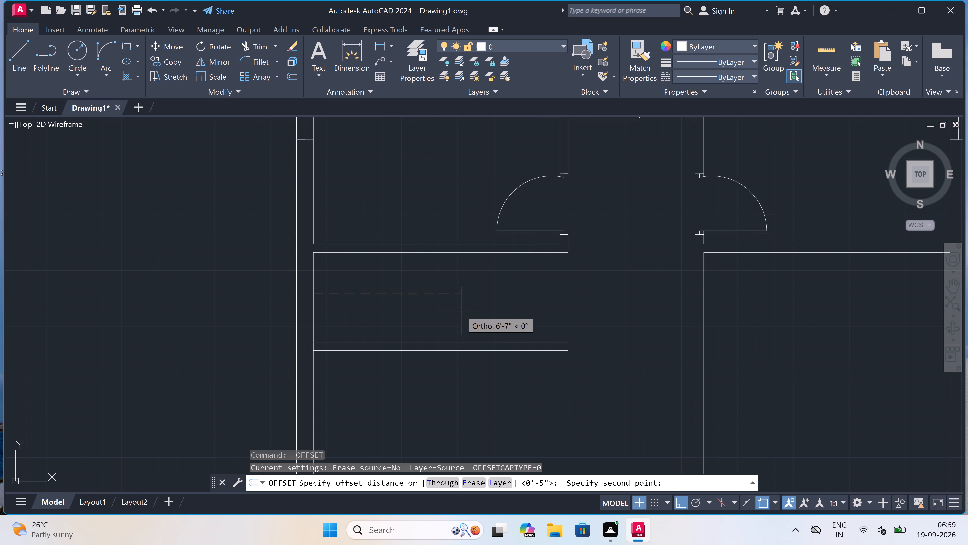
pyautogui.write("7'")
pyautogui.press('space')
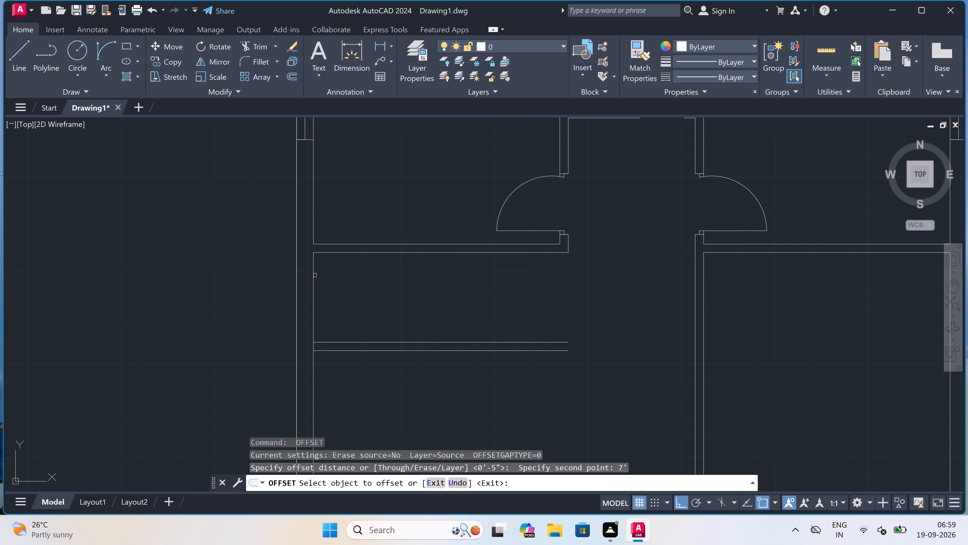
pyautogui.moveTo(315, 275); pyautogui.dragTo(320, 275)
pyautogui.click(428, 277)
pyautogui.press('Escape')
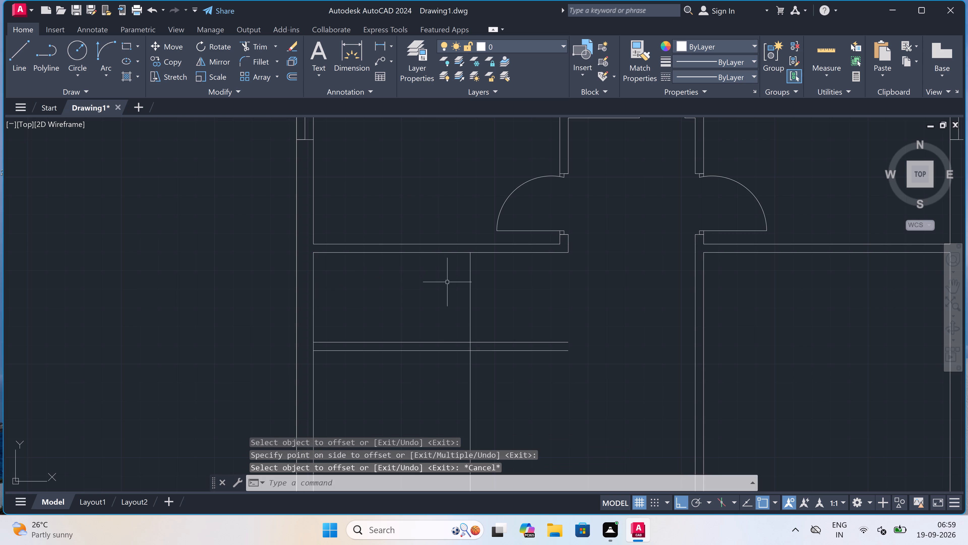
# Offset the new vertical line 4.5" to the right to form the partition's second face.
pyautogui.press('space')
pyautogui.moveTo(472, 285); pyautogui.dragTo(496, 290)
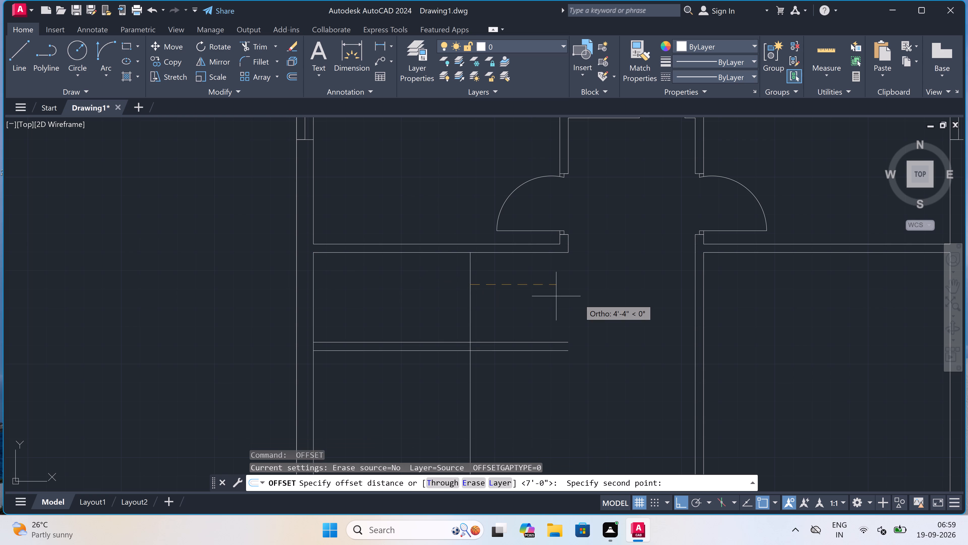
pyautogui.write('4.5"')
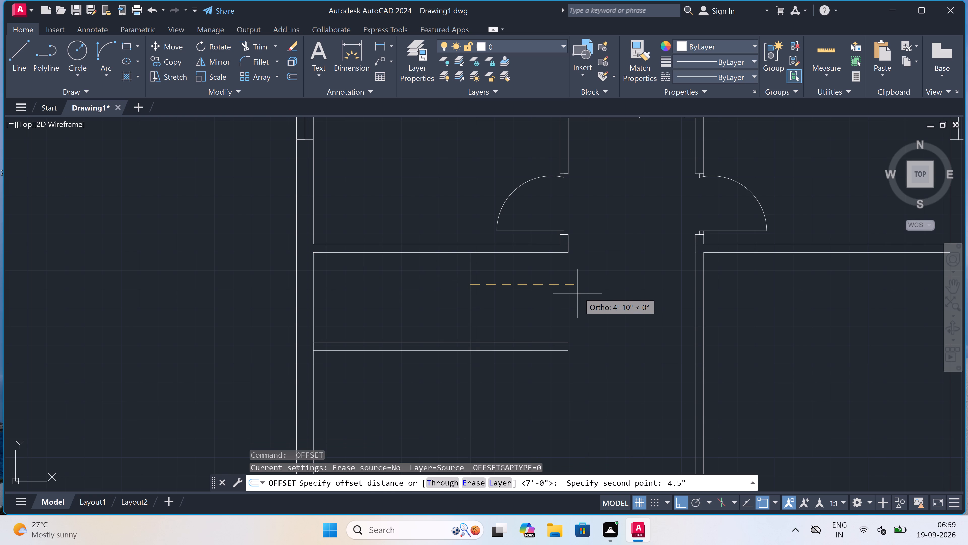
pyautogui.press('space')
pyautogui.click(472, 287)
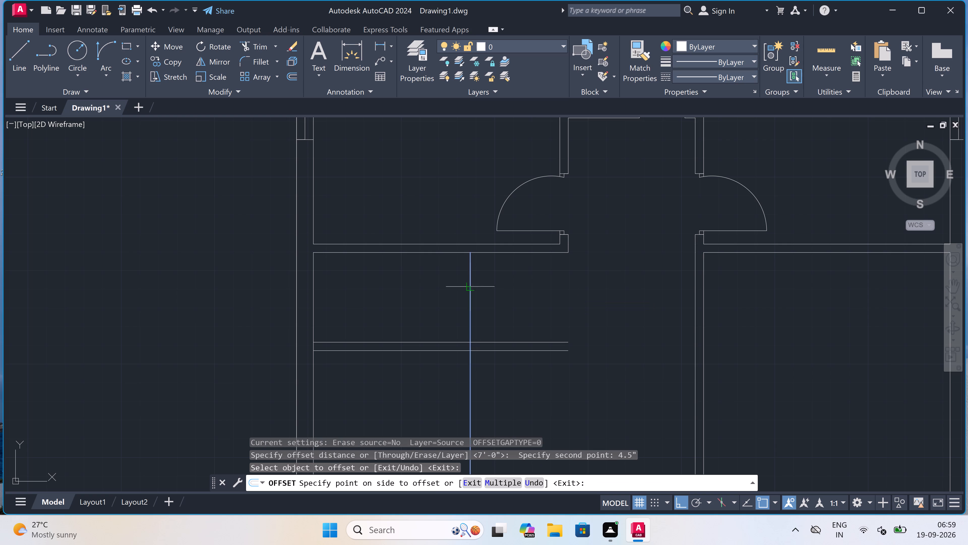
pyautogui.click(515, 288)
pyautogui.press('Escape')
# Trim both faces of the lower horizontal partition where they extend right past the new vertical partition.
pyautogui.press('t')
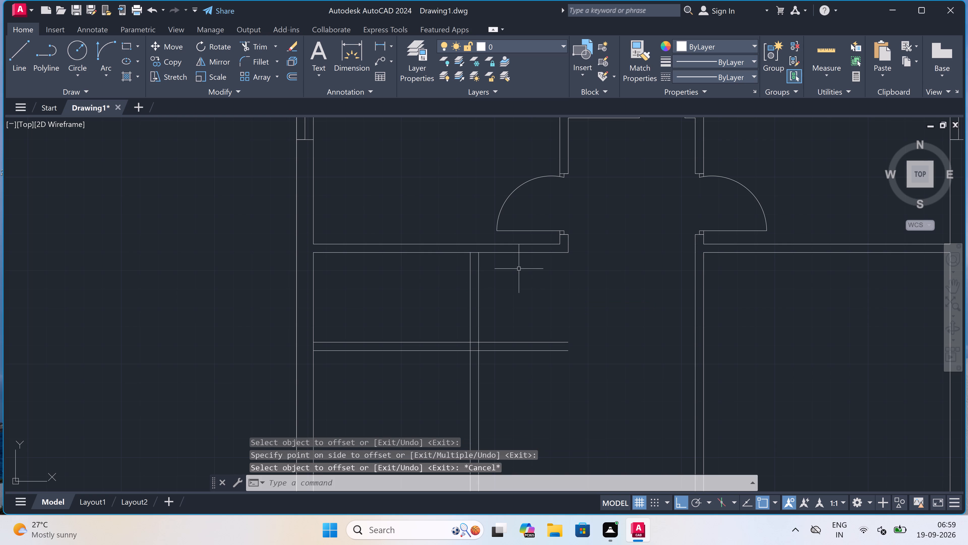
pyautogui.press('r')
pyautogui.press('space')
pyautogui.click(500, 358)
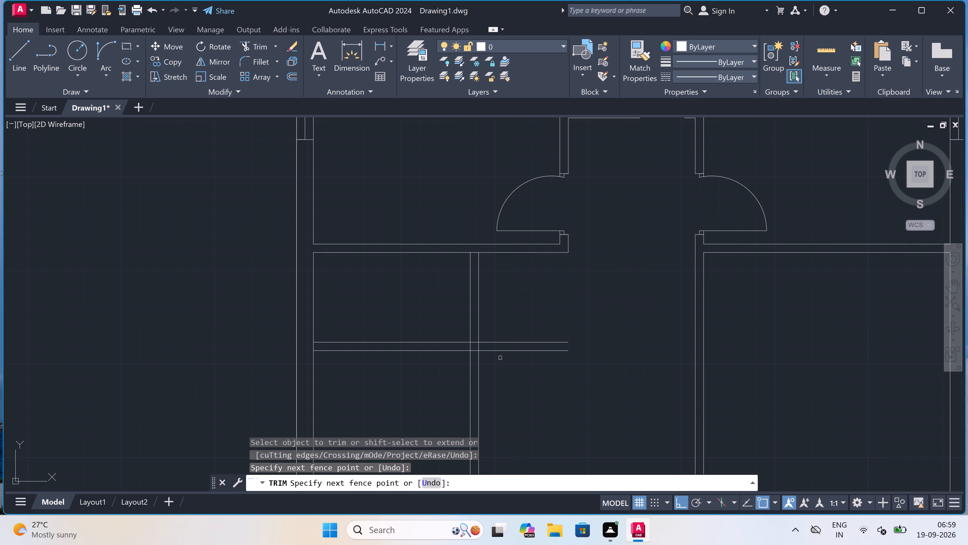
pyautogui.click(510, 326)
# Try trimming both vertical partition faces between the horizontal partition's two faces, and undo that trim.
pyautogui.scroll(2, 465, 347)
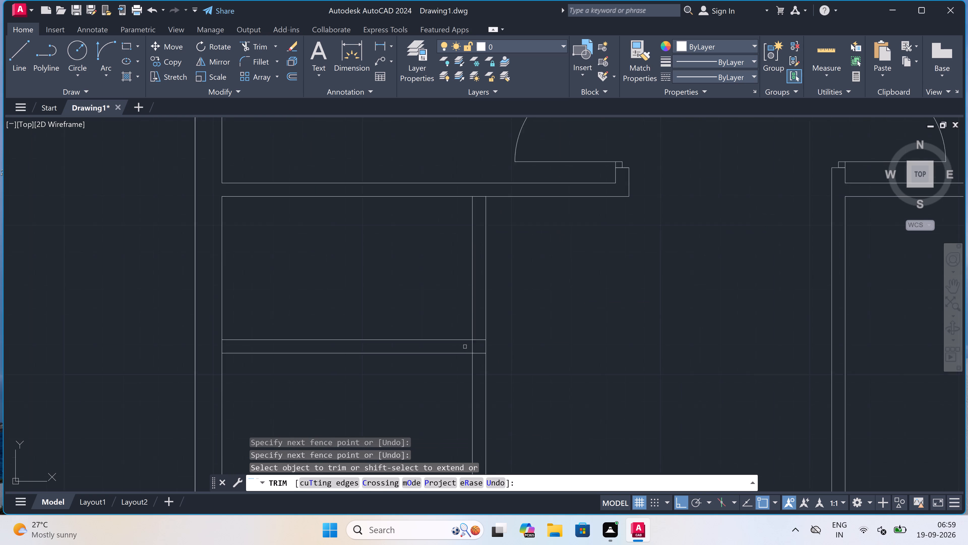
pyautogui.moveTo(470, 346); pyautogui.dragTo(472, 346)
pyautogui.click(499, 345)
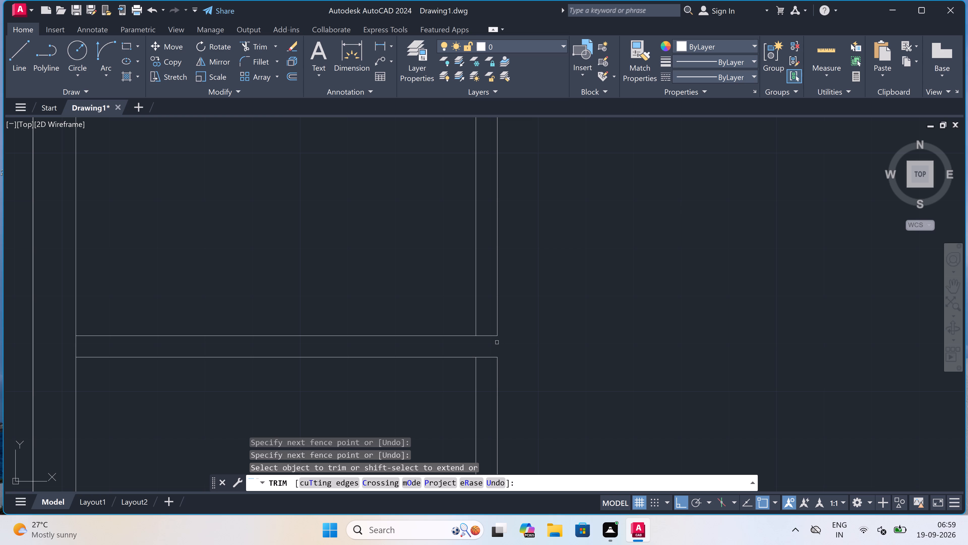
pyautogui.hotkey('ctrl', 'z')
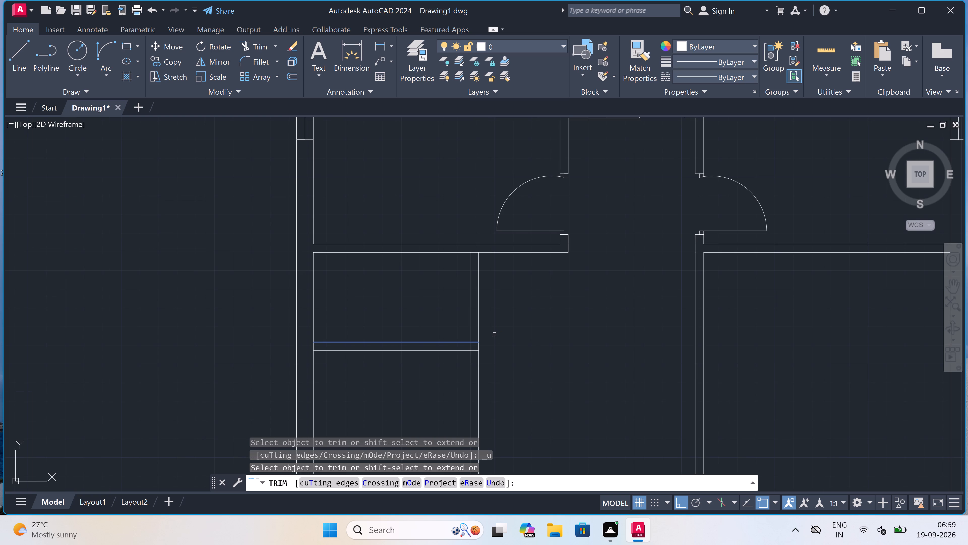
# Trim the overlapping inner lines at the small room's lower-right corner and both vertical faces continuing below it.
pyautogui.scroll(3, 477, 338)
pyautogui.scroll(1, 462, 357)
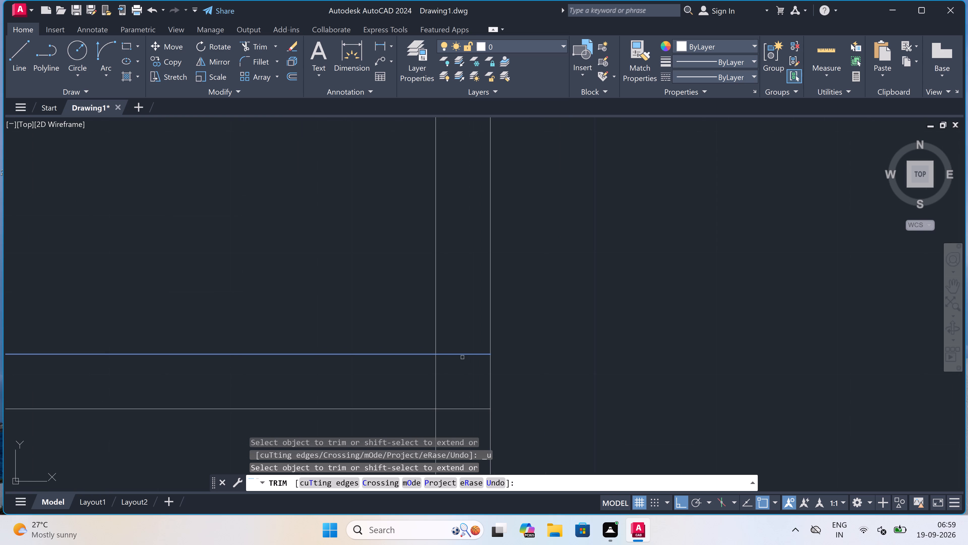
pyautogui.click(465, 351)
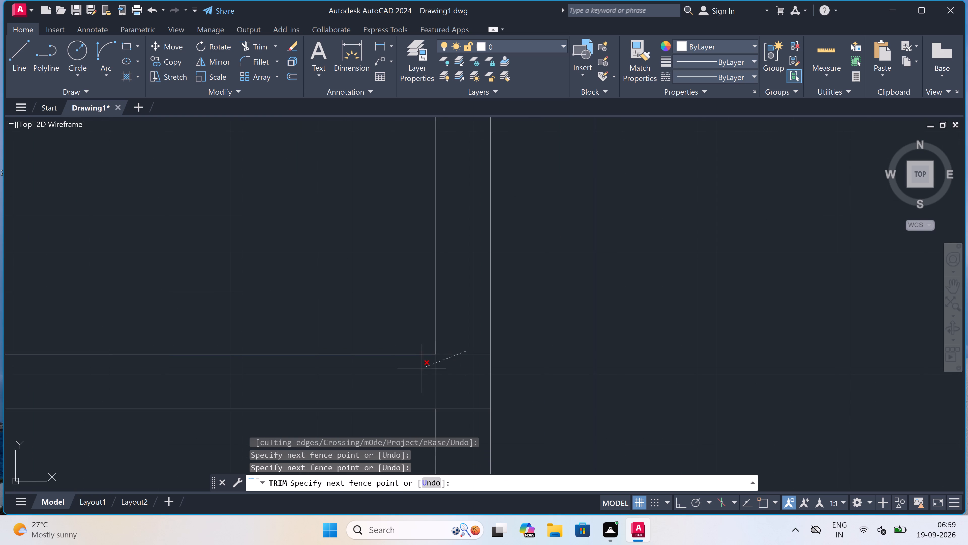
pyautogui.click(422, 369)
pyautogui.scroll(-4, 478, 331)
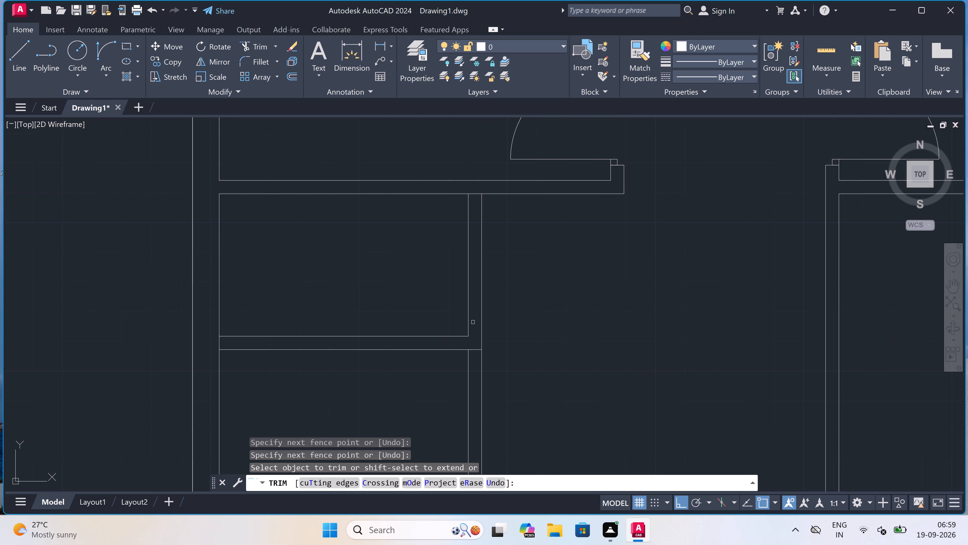
pyautogui.click(485, 398)
pyautogui.click(458, 394)
pyautogui.press('Escape')
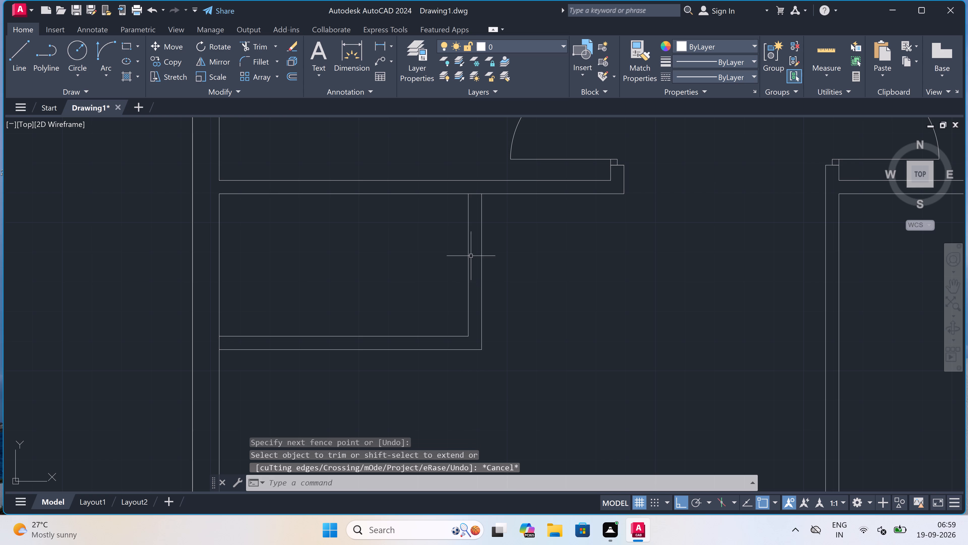
# Trim the upper partition's lower face between the new vertical partition's two faces to open the wall junction.
pyautogui.scroll(2, 486, 210)
pyautogui.scroll(-1, 479, 217)
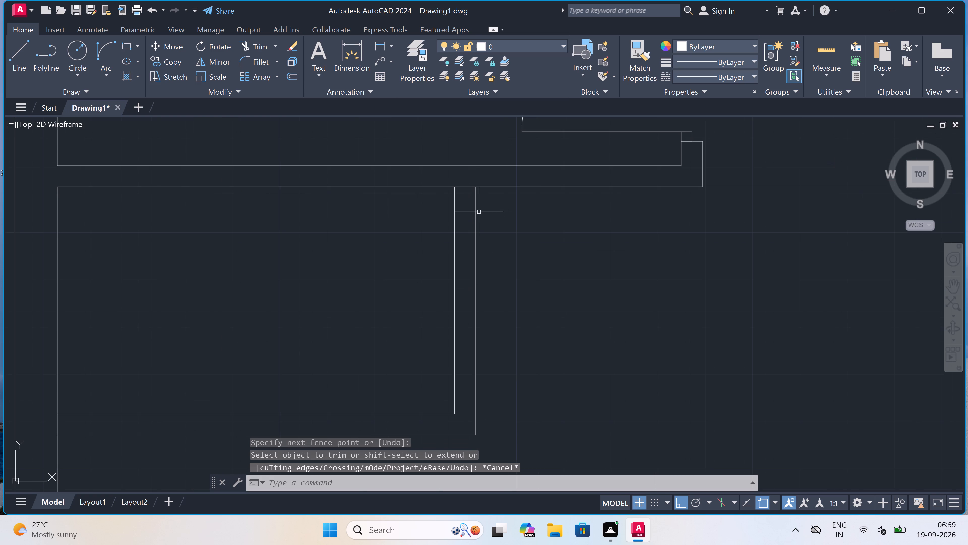
pyautogui.press('space')
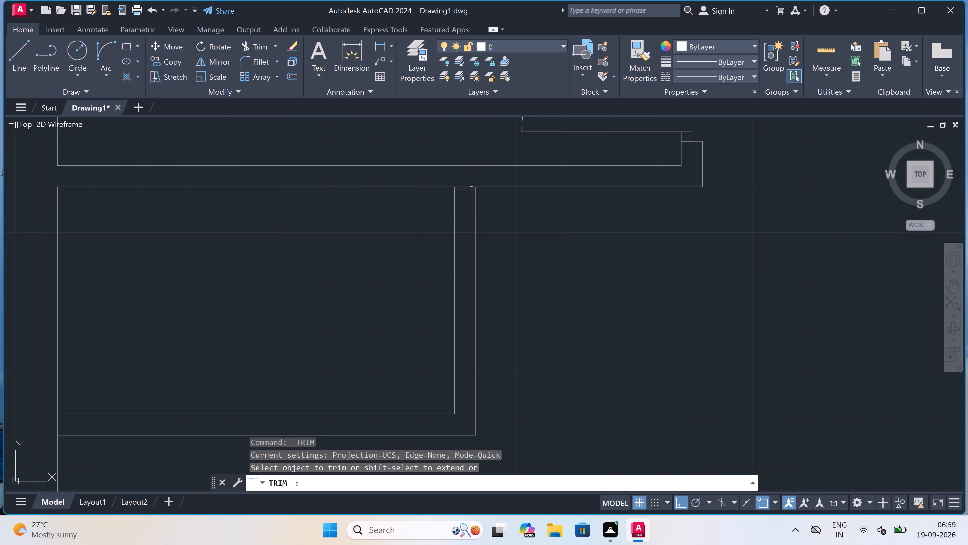
pyautogui.click(469, 185)
pyautogui.press('Escape')
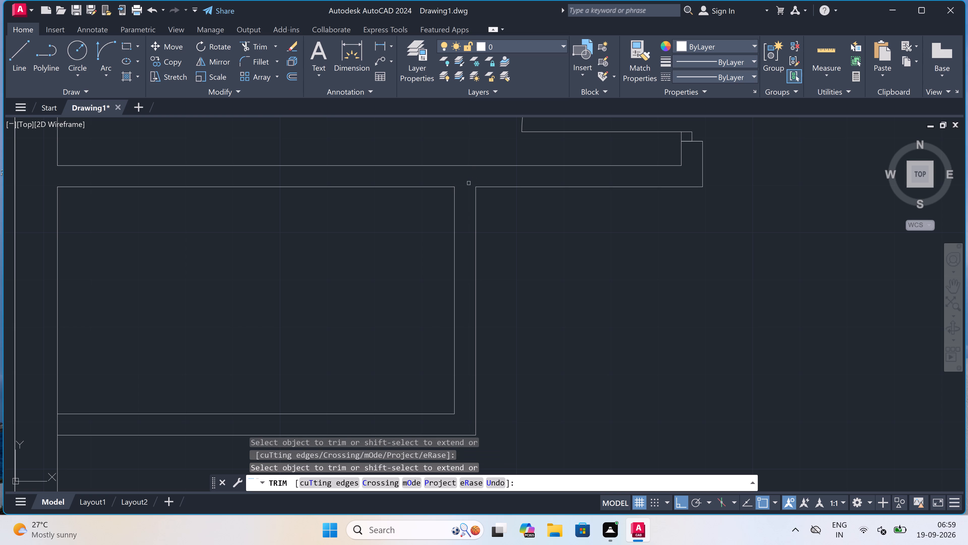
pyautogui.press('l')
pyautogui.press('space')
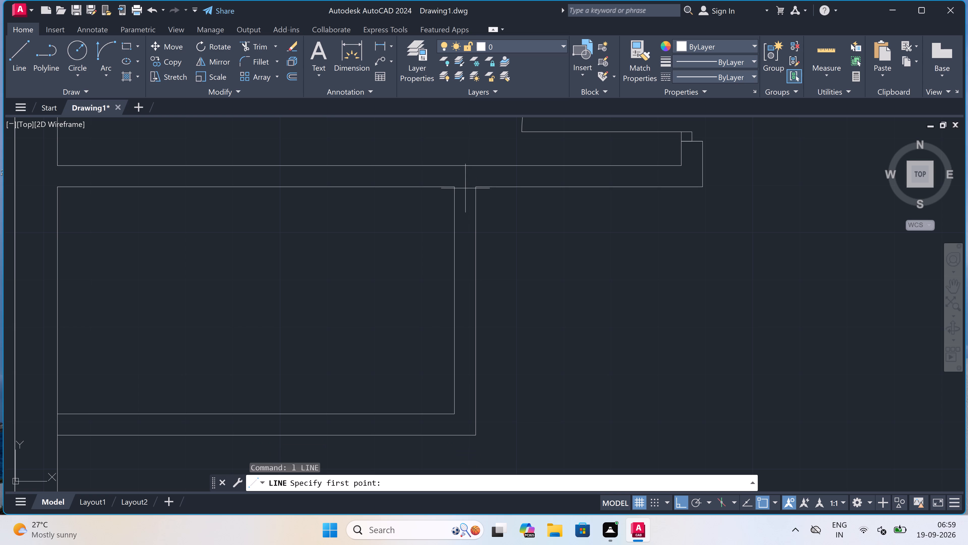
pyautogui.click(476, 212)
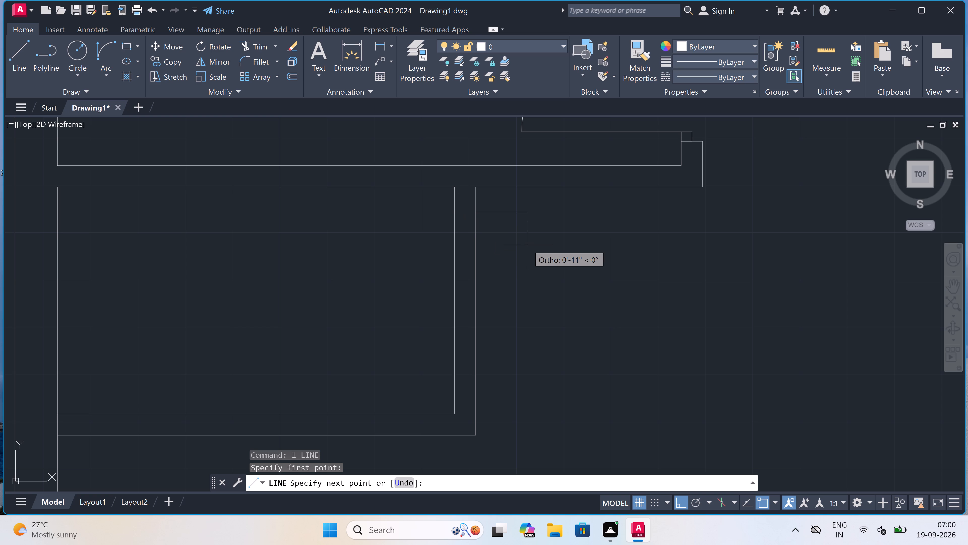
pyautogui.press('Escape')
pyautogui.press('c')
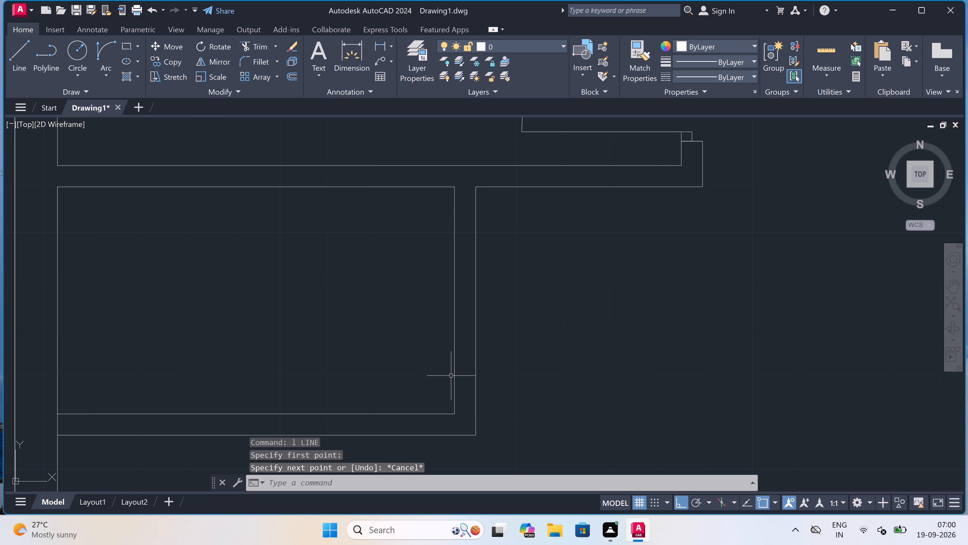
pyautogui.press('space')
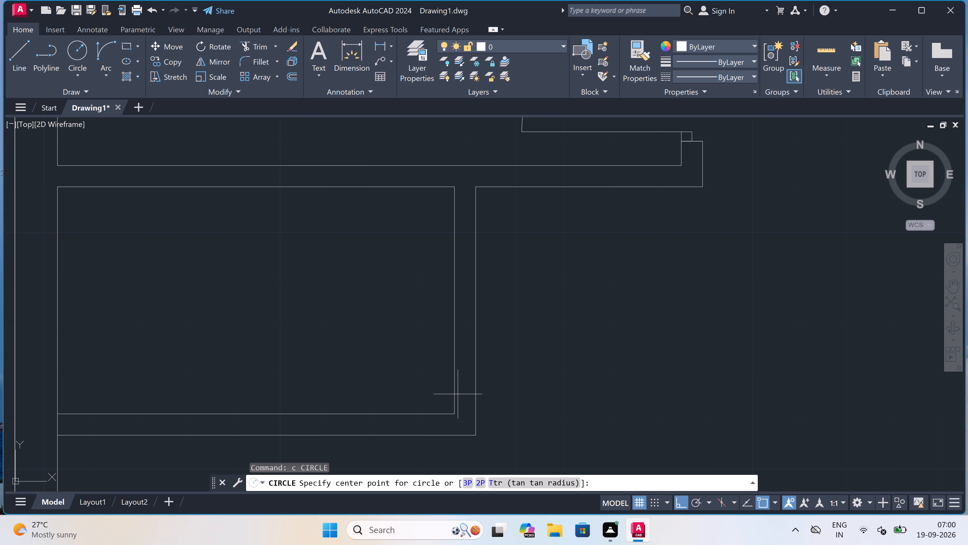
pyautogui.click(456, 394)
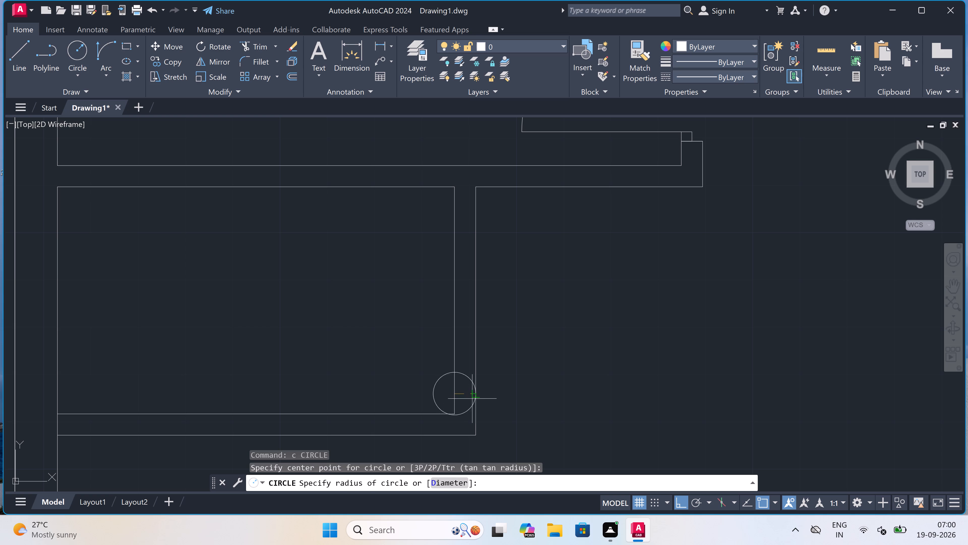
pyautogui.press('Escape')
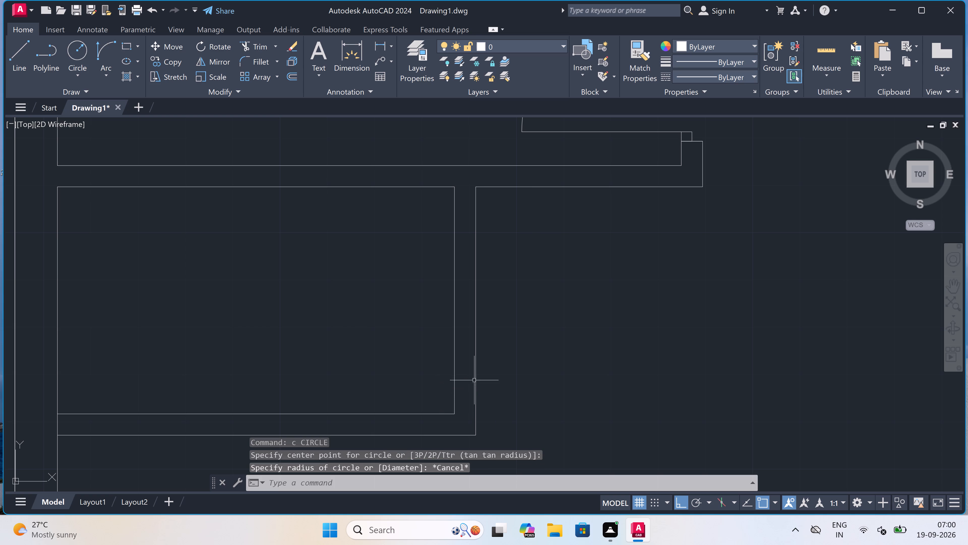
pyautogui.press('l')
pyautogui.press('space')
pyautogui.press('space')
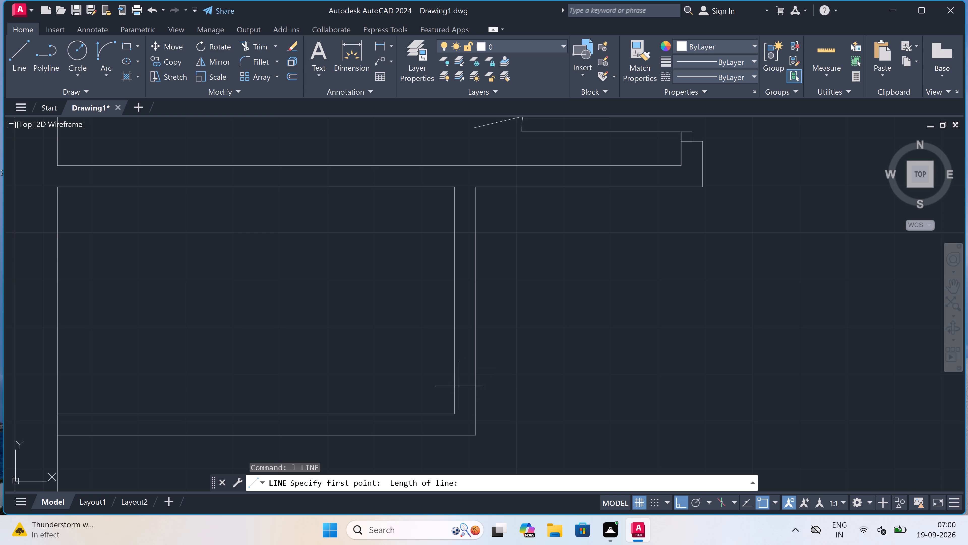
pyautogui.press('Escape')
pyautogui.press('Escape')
# Draw a jamb line across the small room's right partition near its lower corner, continuing 2" upward from the jamb's midpoint.
pyautogui.press('l')
pyautogui.press('space')
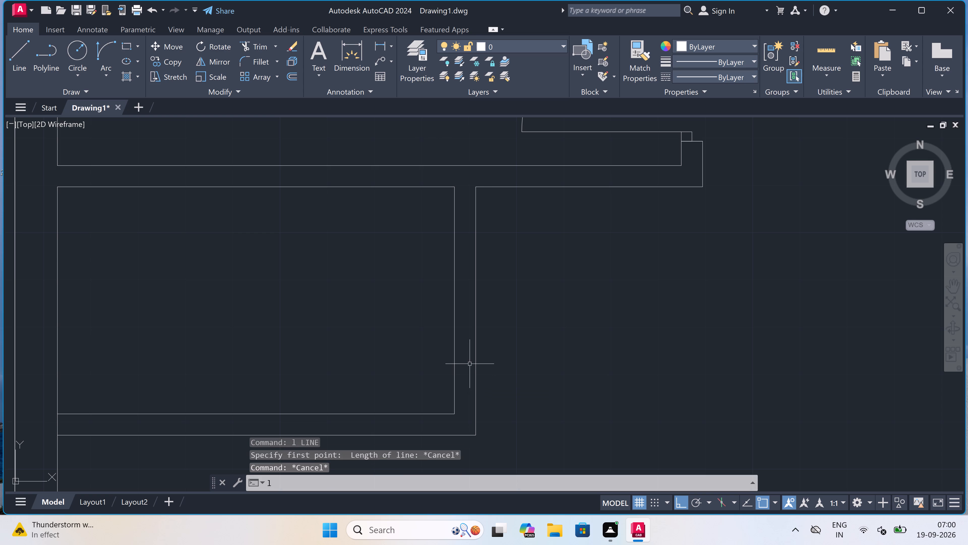
pyautogui.click(456, 400)
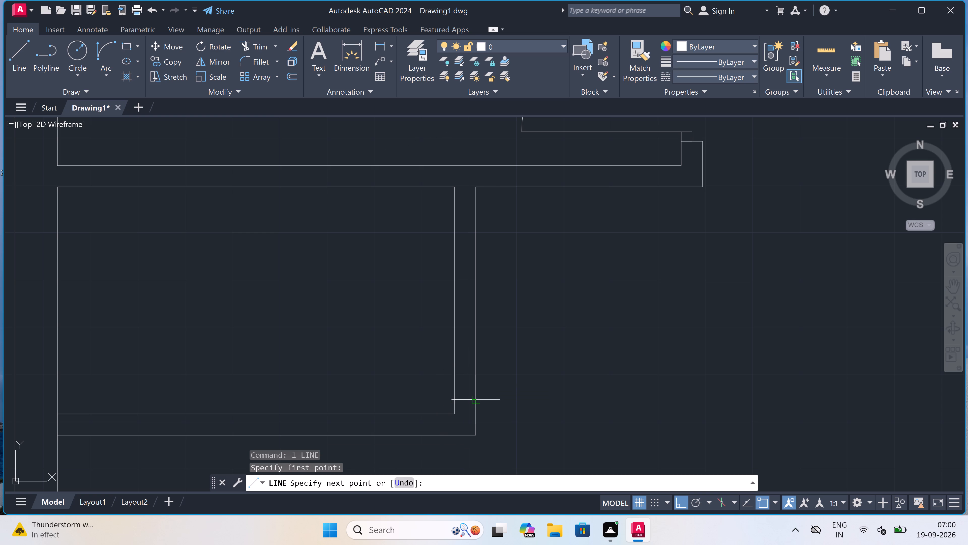
pyautogui.click(474, 399)
pyautogui.click(466, 400)
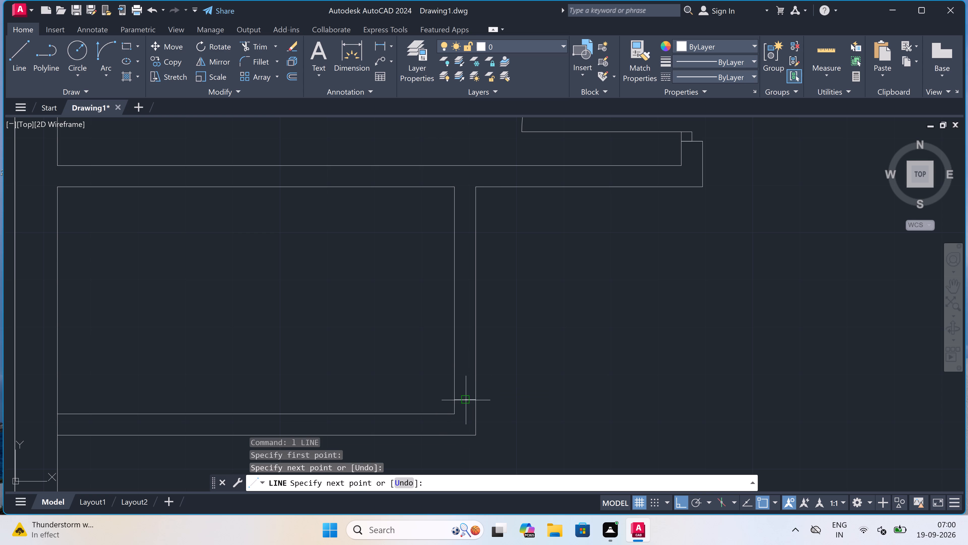
pyautogui.press('2')
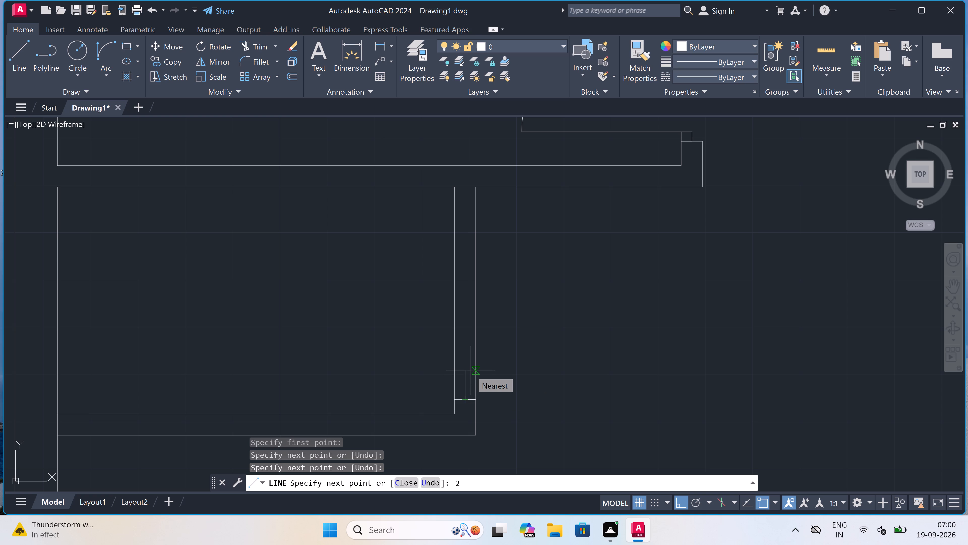
pyautogui.write('"')
pyautogui.press('space')
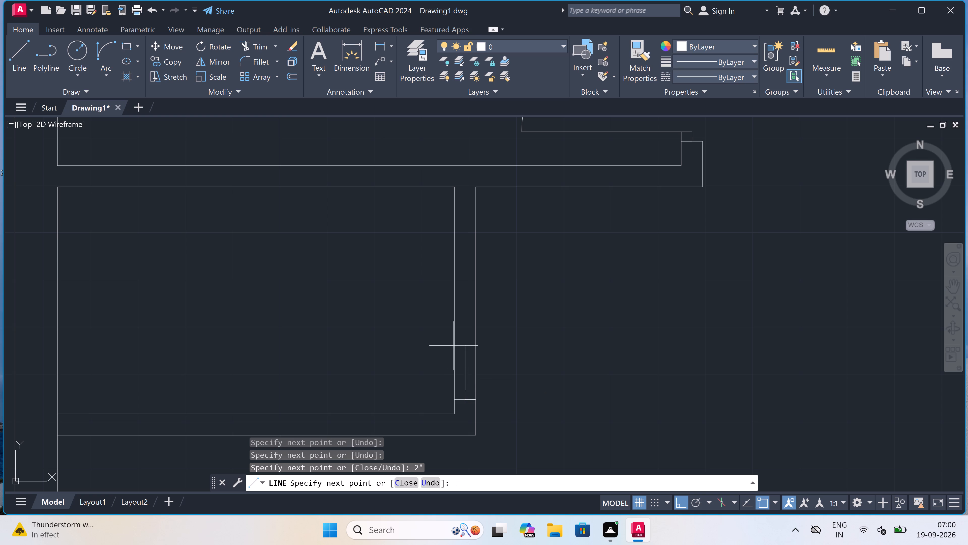
# Draw a 2' door leaf leftward into the small room from the upper end of the 2" line.
pyautogui.write("2'")
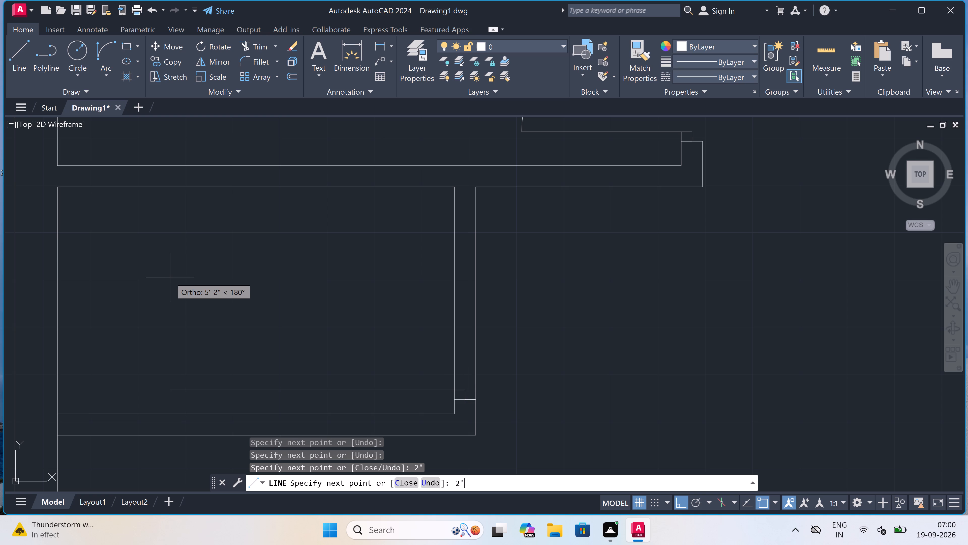
pyautogui.press('space')
pyautogui.press('Escape')
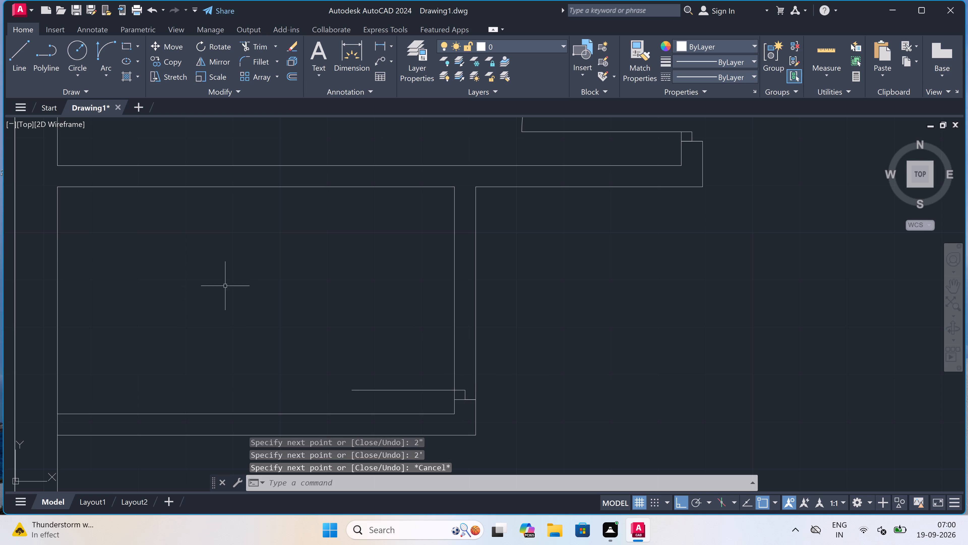
# Draw a second jamb line across the small room's right partition above the door leaf, continuing 2" downward from the jamb's midpoint.
pyautogui.press('space')
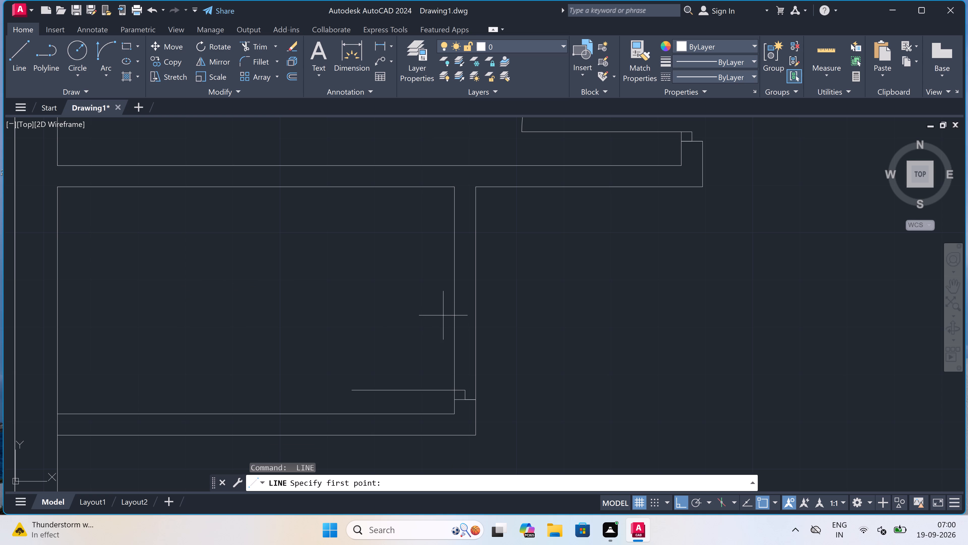
pyautogui.moveTo(452, 310); pyautogui.dragTo(462, 312)
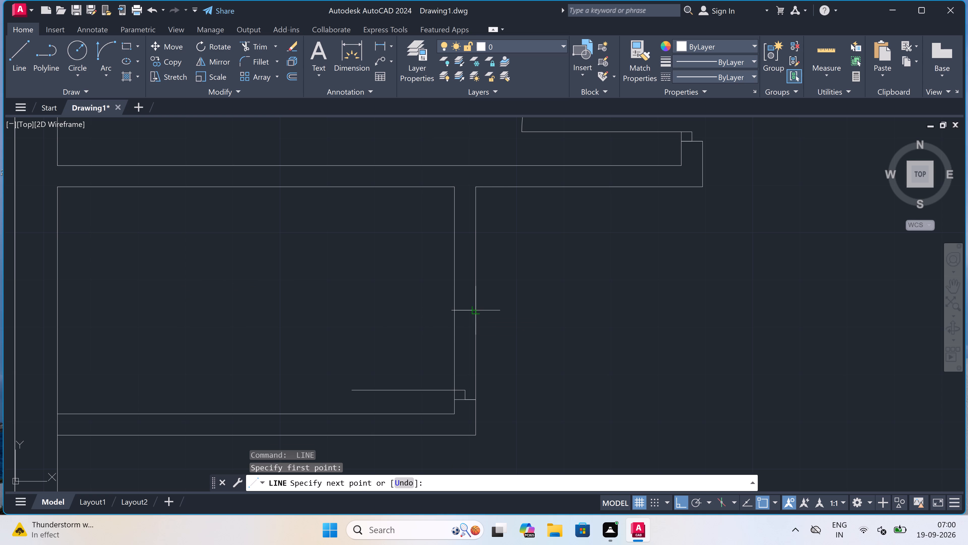
pyautogui.click(474, 311)
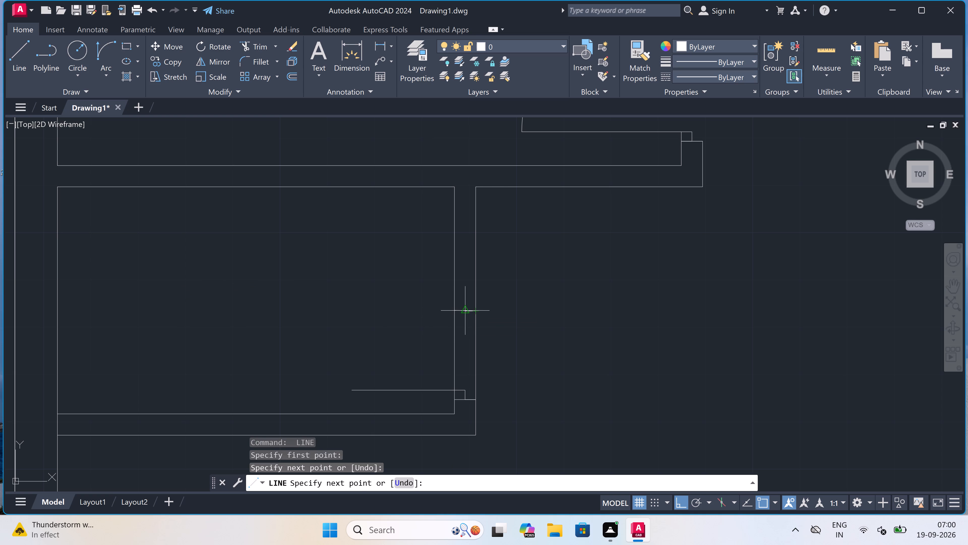
pyautogui.click(467, 309)
pyautogui.write('2"')
pyautogui.press('space')
pyautogui.press('Escape')
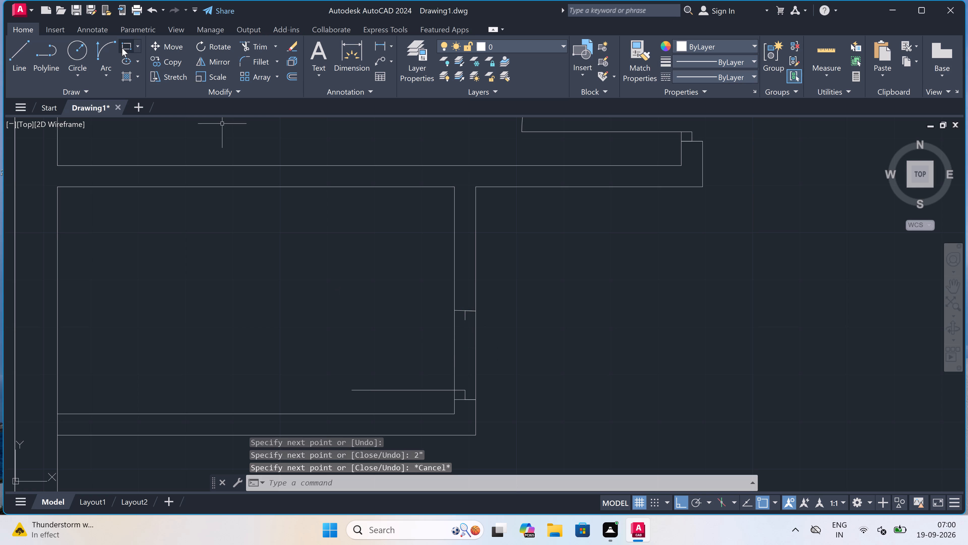
# Draw the door swing arc from the leaf's free end to the upper jamb's 2" line, with an upward start direction.
pyautogui.click(106, 44)
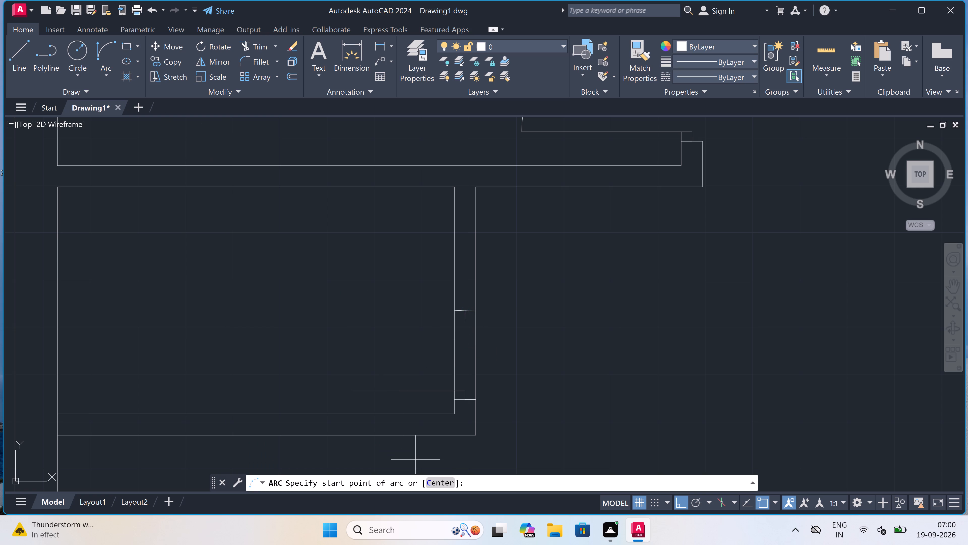
pyautogui.click(350, 389)
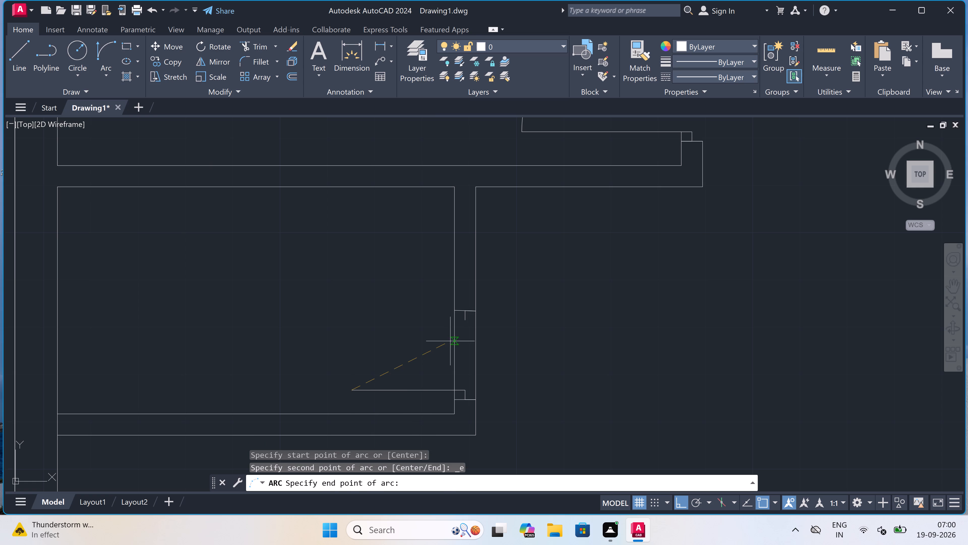
pyautogui.doubleClick(464, 322)
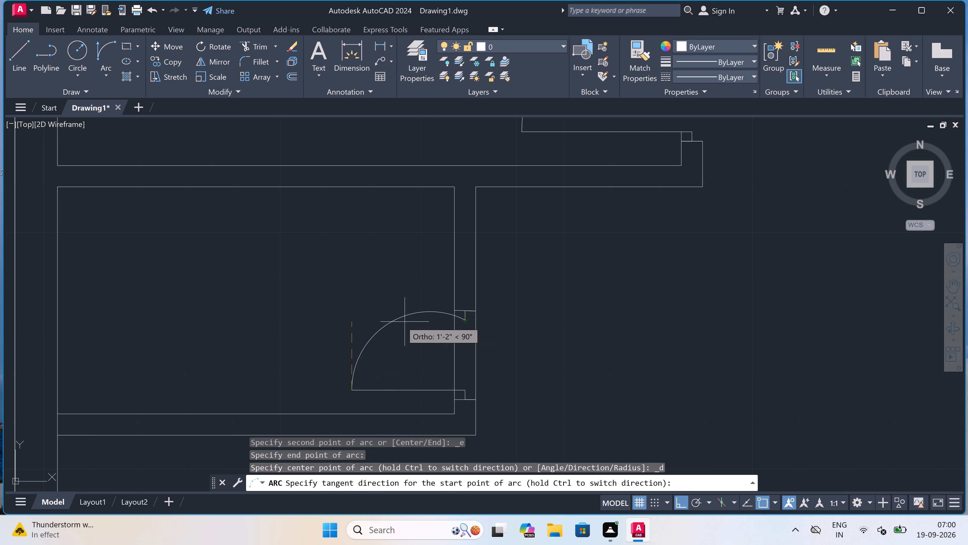
pyautogui.click(395, 309)
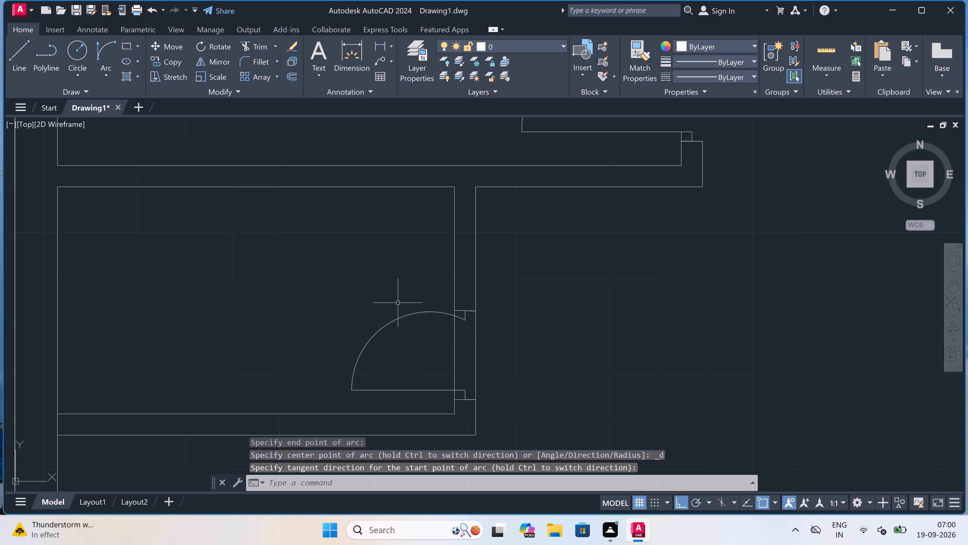
# Trim both faces of the small room's right partition between the two jambs to open the doorway.
pyautogui.press('t')
pyautogui.press('r')
pyautogui.press('space')
pyautogui.click(423, 367)
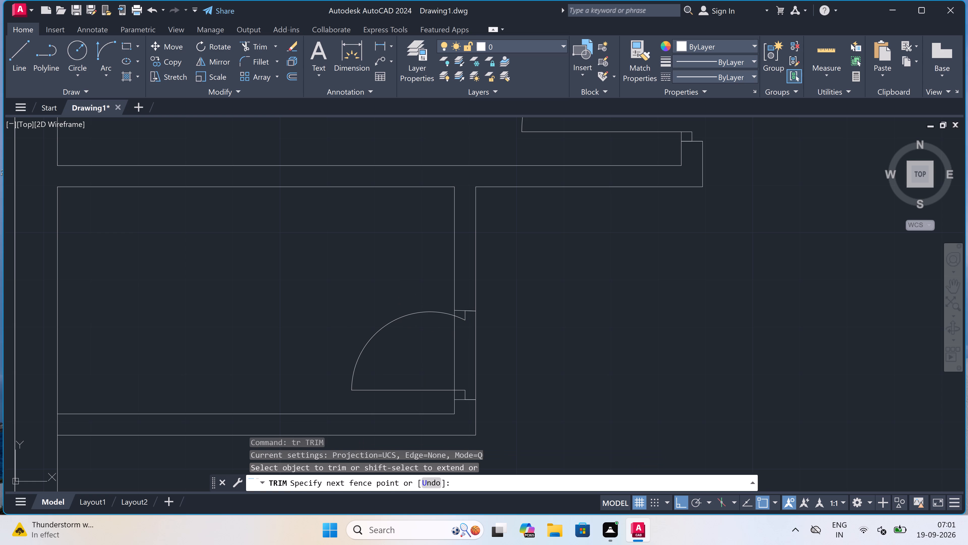
pyautogui.click(606, 352)
pyautogui.scroll(-3, 602, 351)
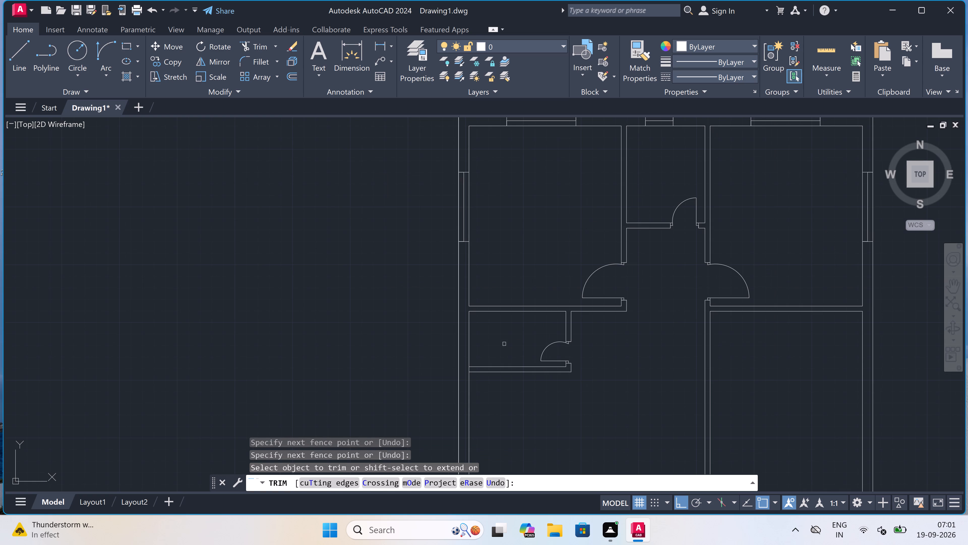
pyautogui.scroll(1, 491, 352)
pyautogui.press('Escape')
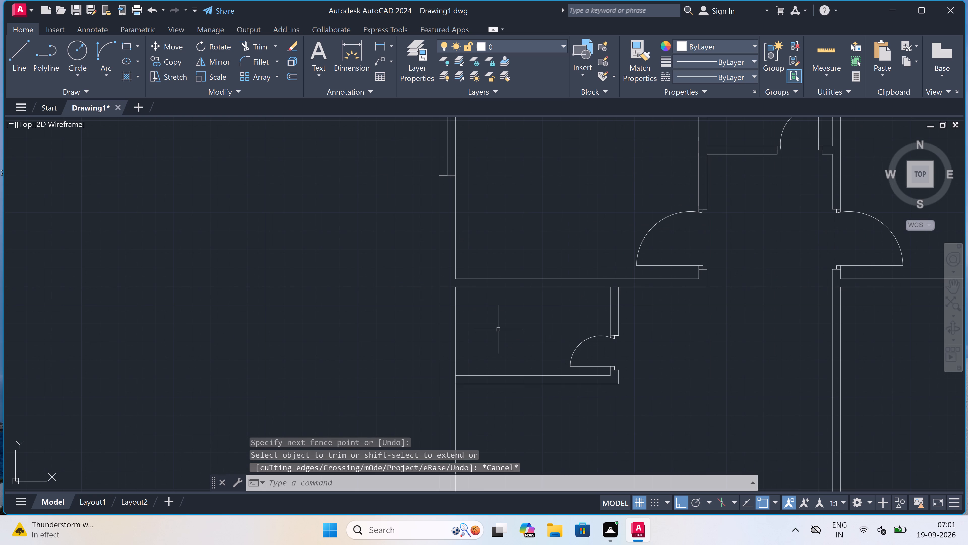
# Draw a 2' window in the small room's left outer wall, with a mid-wall centre line and end lines across the wall.
pyautogui.press('l')
pyautogui.press('space')
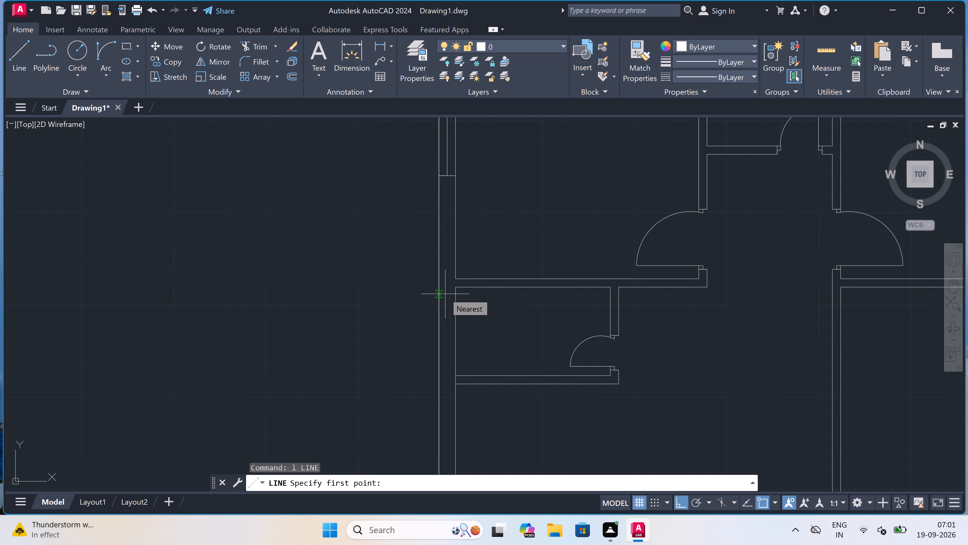
pyautogui.click(440, 312)
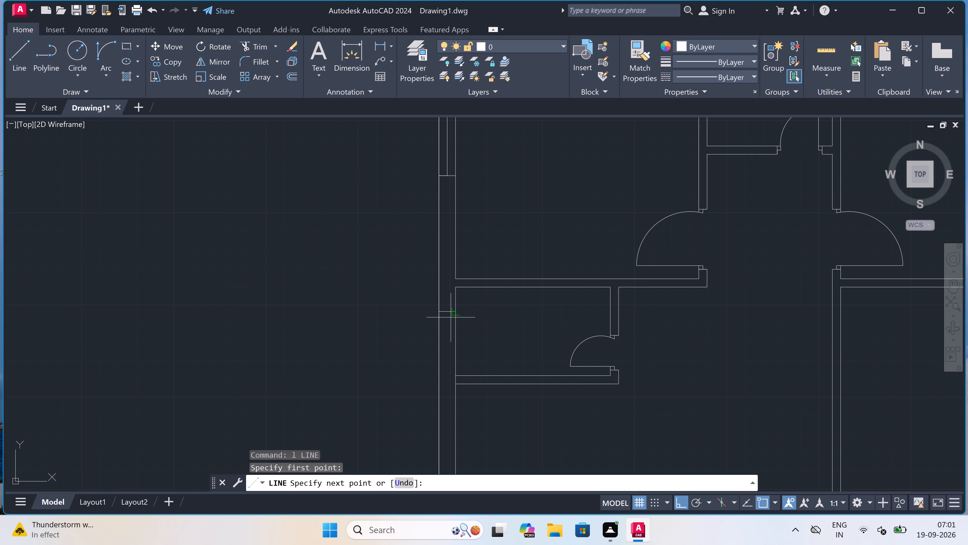
pyautogui.click(452, 314)
pyautogui.click(443, 312)
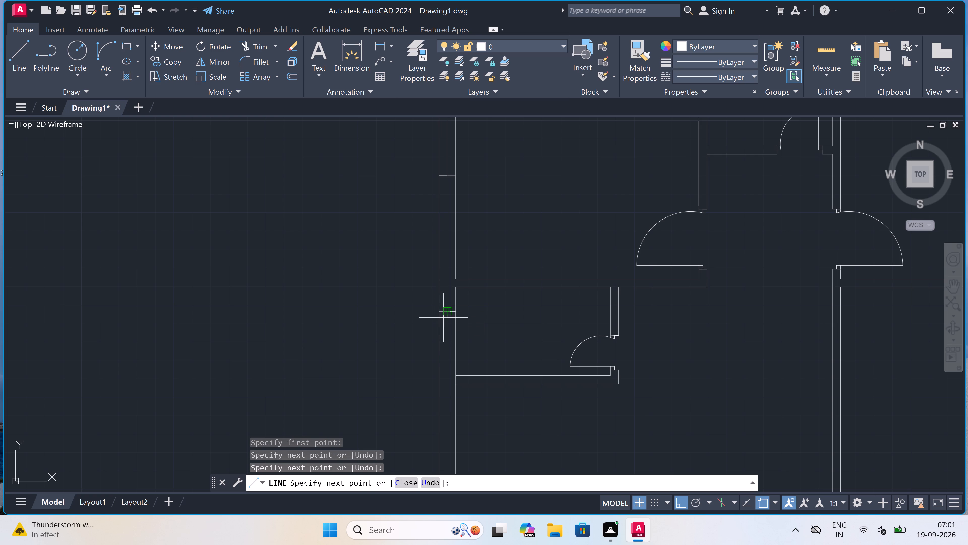
pyautogui.write("2'")
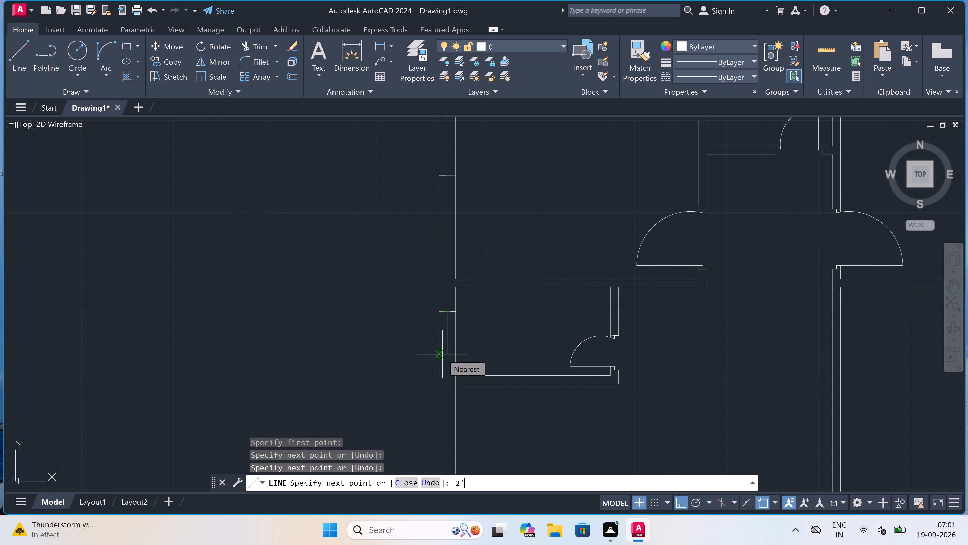
pyautogui.press('space')
pyautogui.scroll(2, 442, 354)
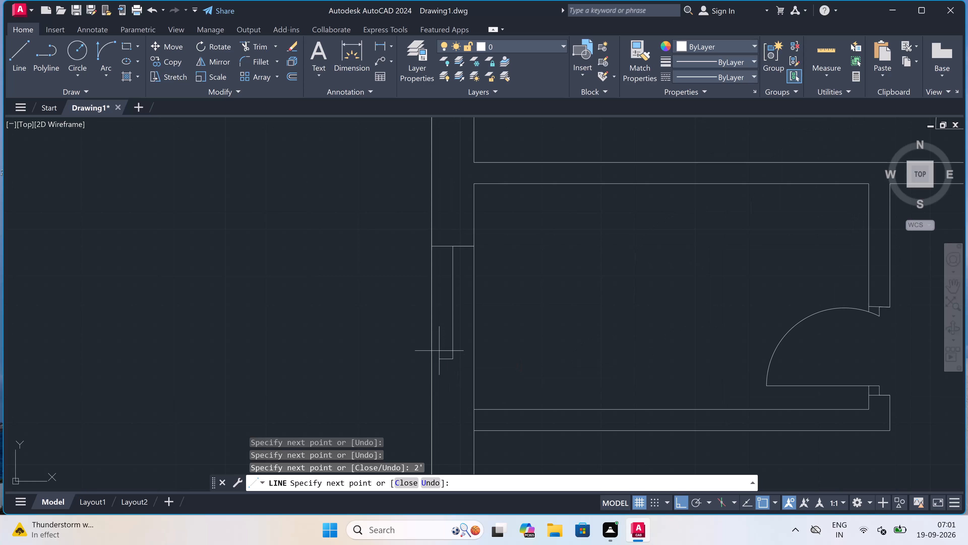
pyautogui.click(431, 359)
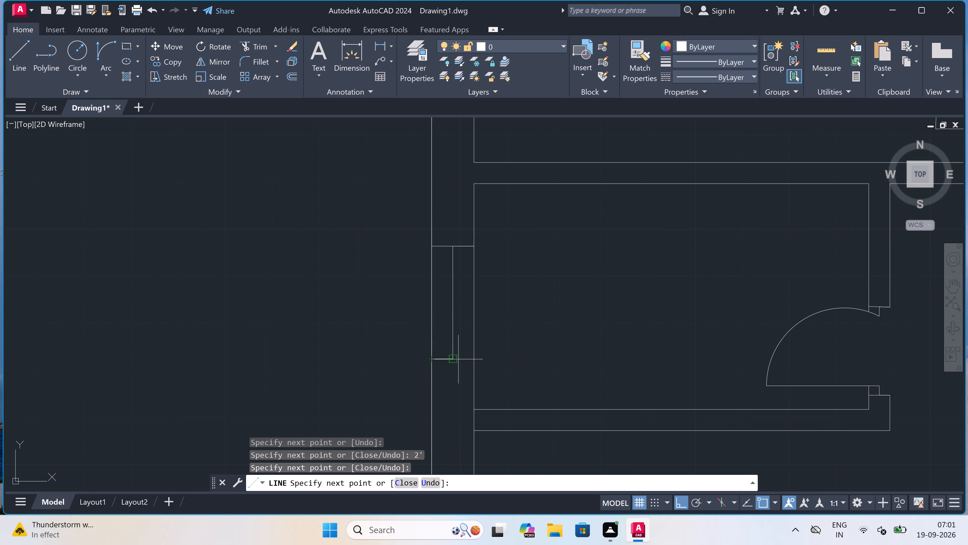
pyautogui.click(473, 358)
pyautogui.press('Escape')
# Offset the lower face of the small room's bottom partition 13' downward.
pyautogui.scroll(-3, 463, 328)
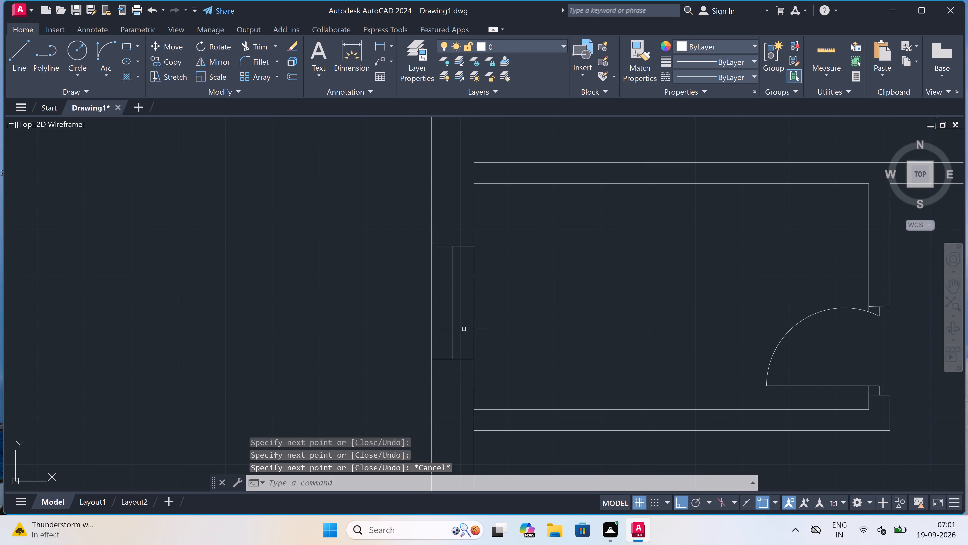
pyautogui.scroll(-3, 463, 328)
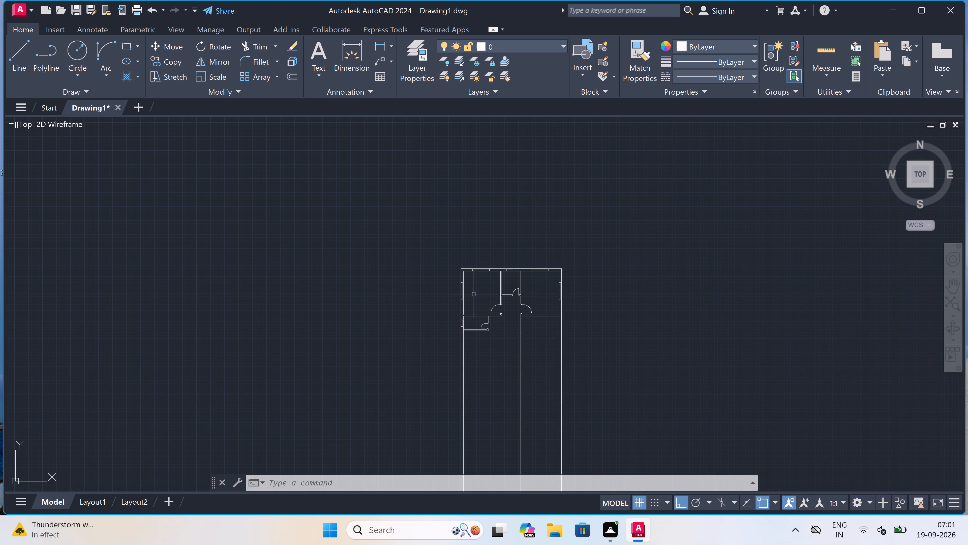
pyautogui.scroll(-2, 474, 294)
pyautogui.scroll(2, 481, 325)
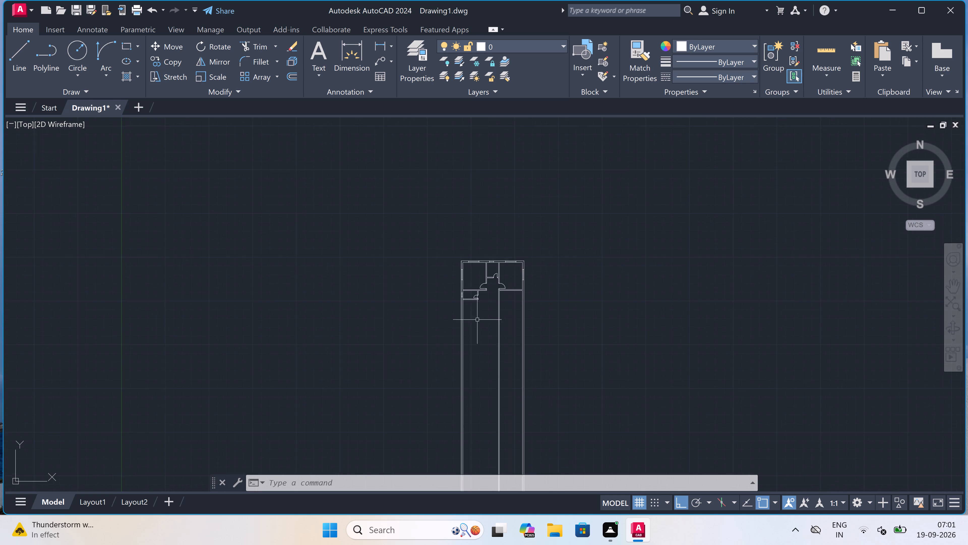
pyautogui.scroll(3, 462, 271)
pyautogui.scroll(-1, 464, 273)
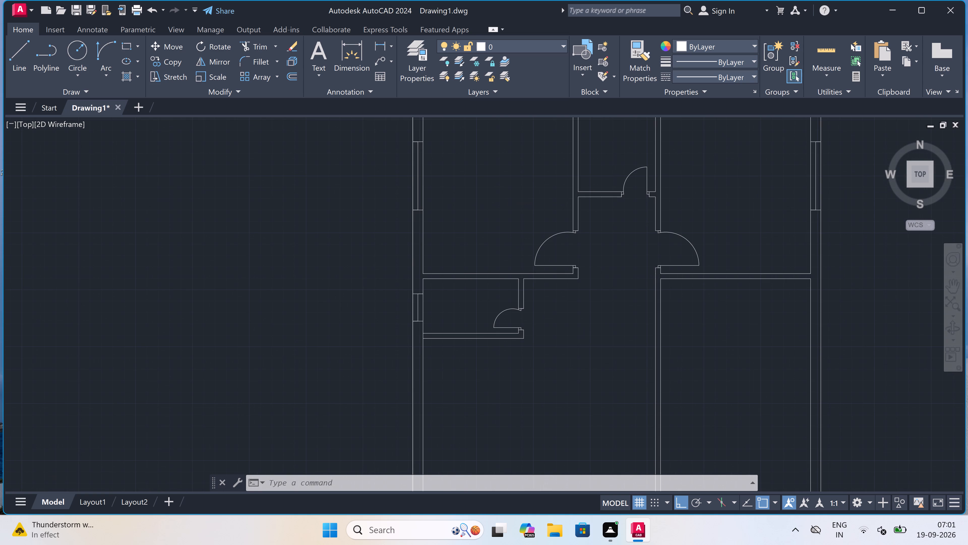
pyautogui.press('o')
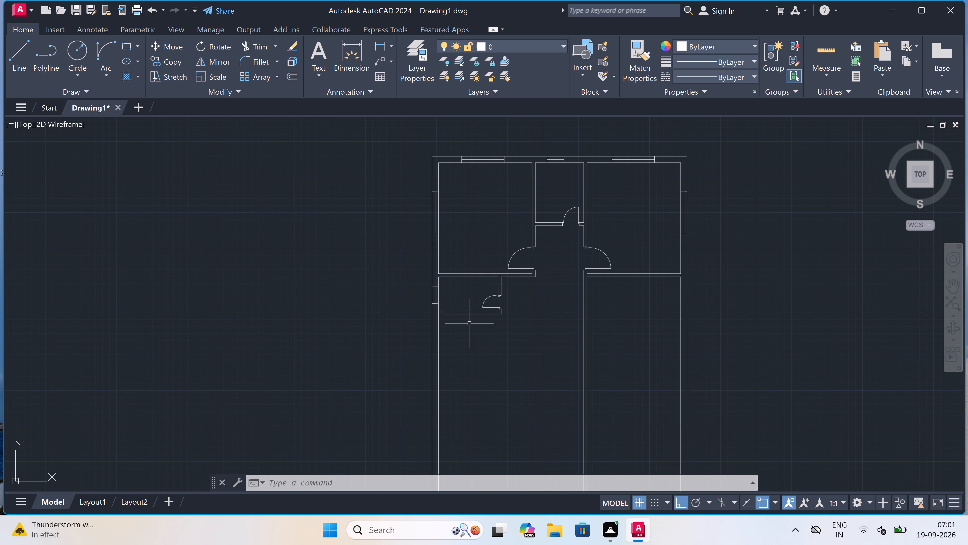
pyautogui.press('space')
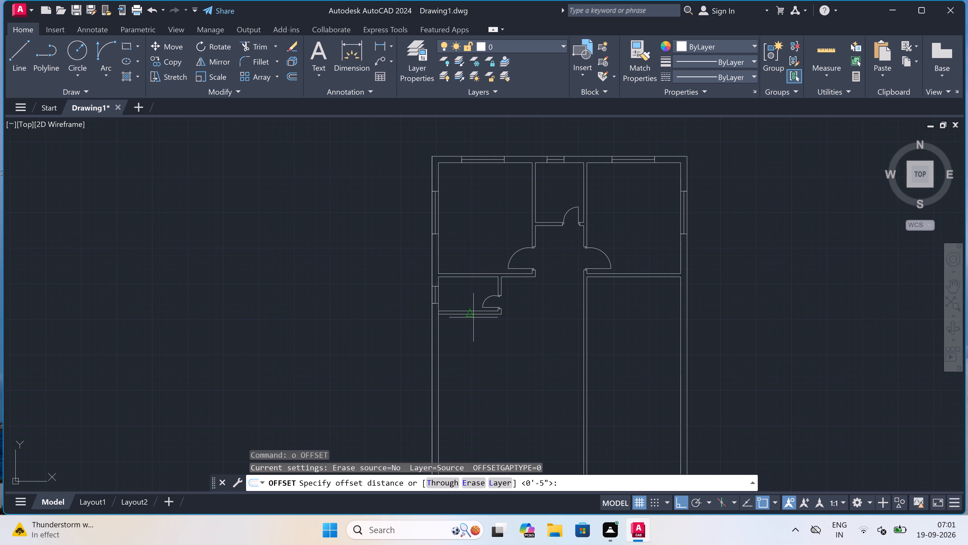
pyautogui.click(473, 317)
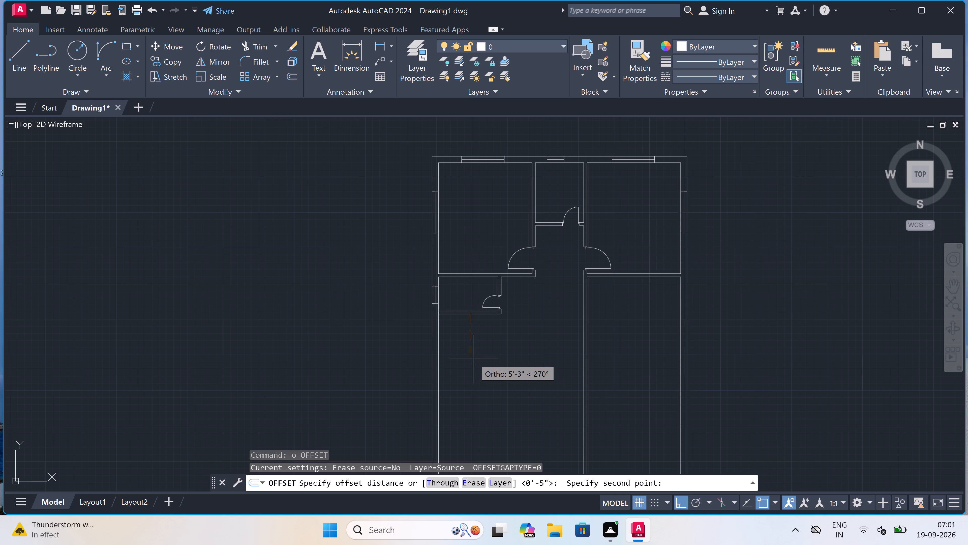
pyautogui.write("13'")
pyautogui.press('space')
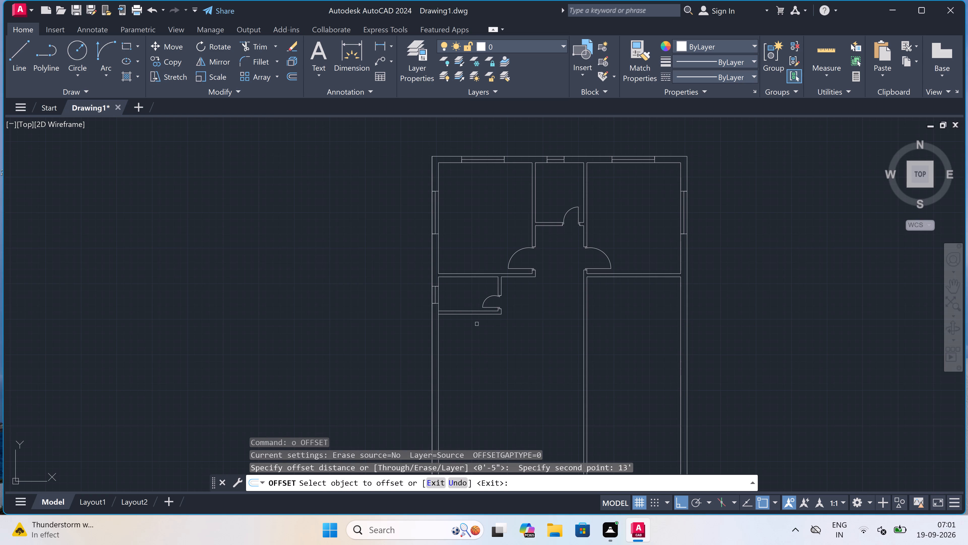
pyautogui.scroll(1, 488, 302)
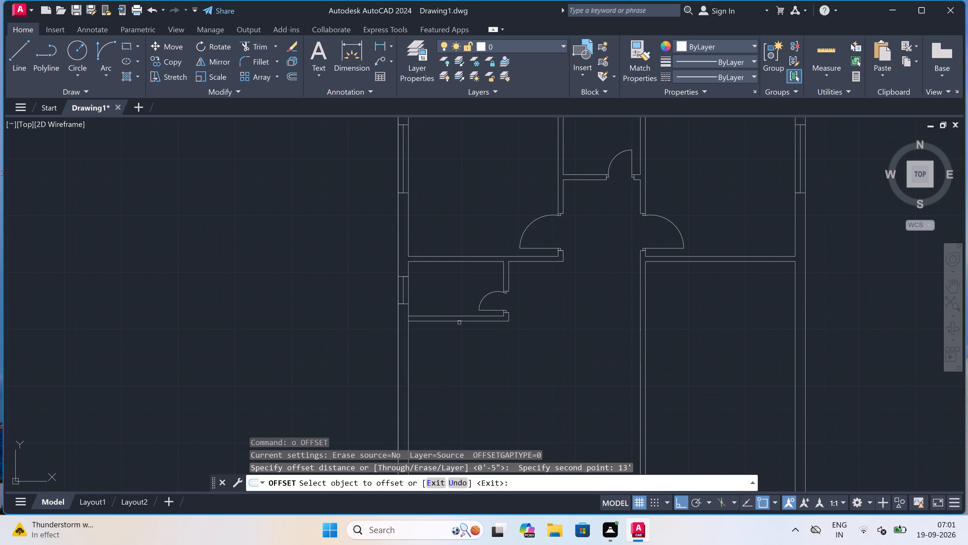
pyautogui.click(459, 322)
pyautogui.moveTo(457, 335); pyautogui.dragTo(461, 337)
pyautogui.scroll(-4, 461, 337)
pyautogui.scroll(3, 463, 355)
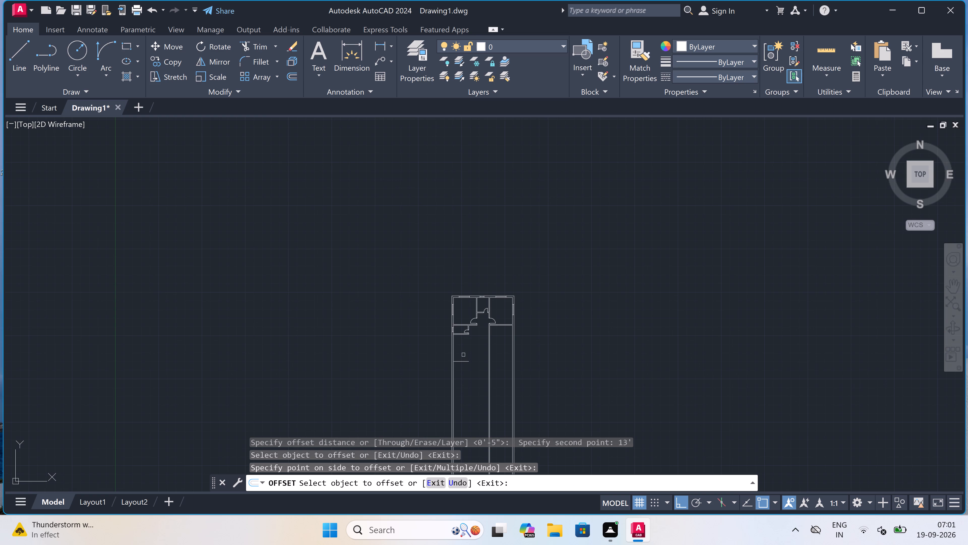
pyautogui.press('Escape')
# Offset the new horizontal wall line 4.5" downward to form the partition's second face.
pyautogui.press('space')
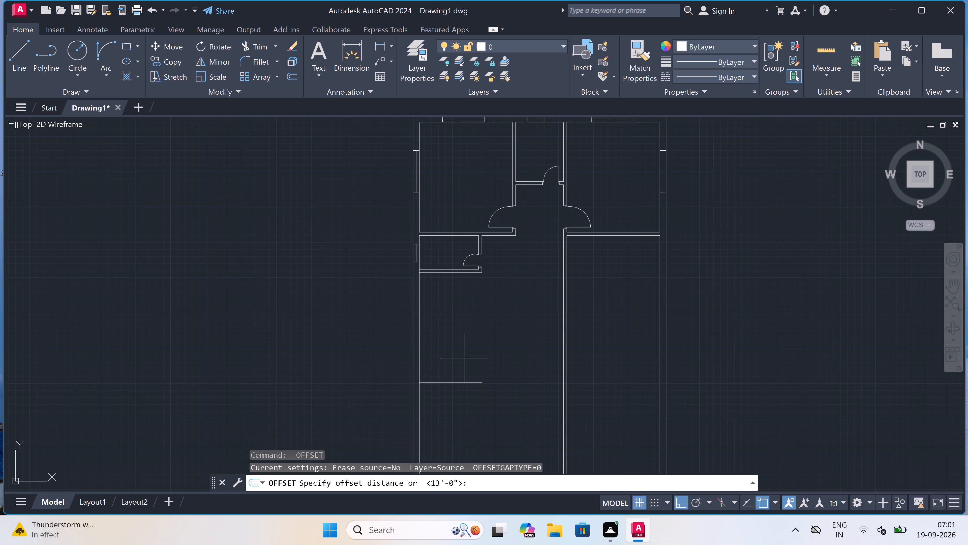
pyautogui.doubleClick(454, 381)
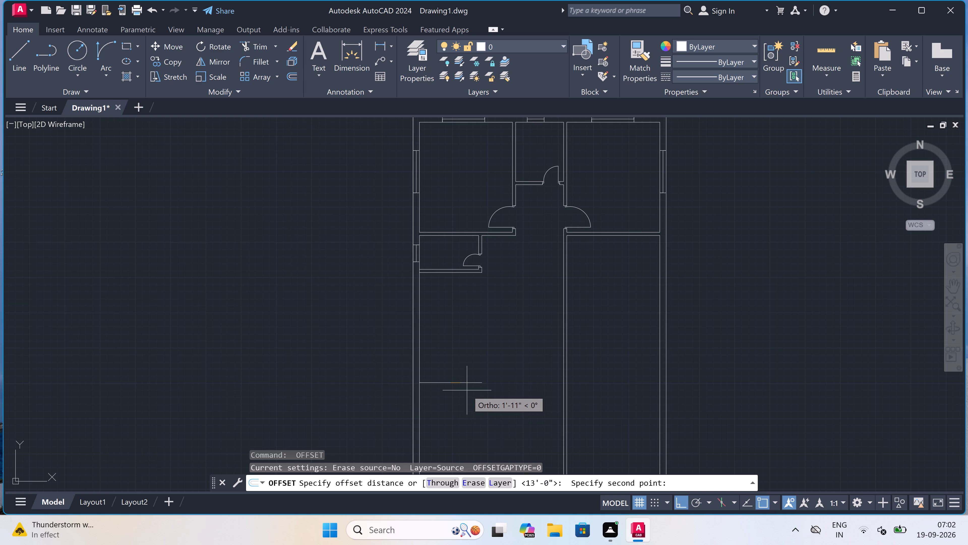
pyautogui.write('4.5"')
pyautogui.press('space')
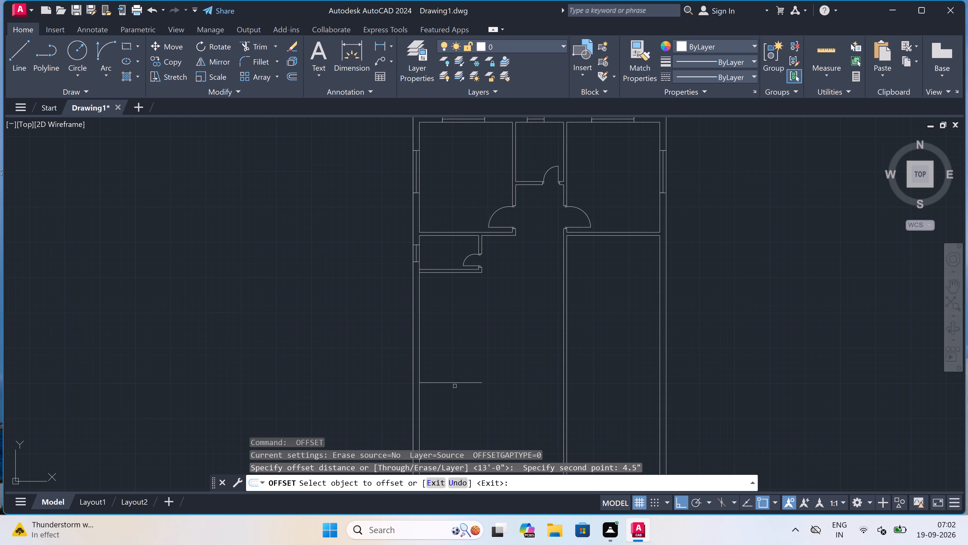
pyautogui.moveTo(456, 383); pyautogui.dragTo(455, 390)
pyautogui.click(443, 420)
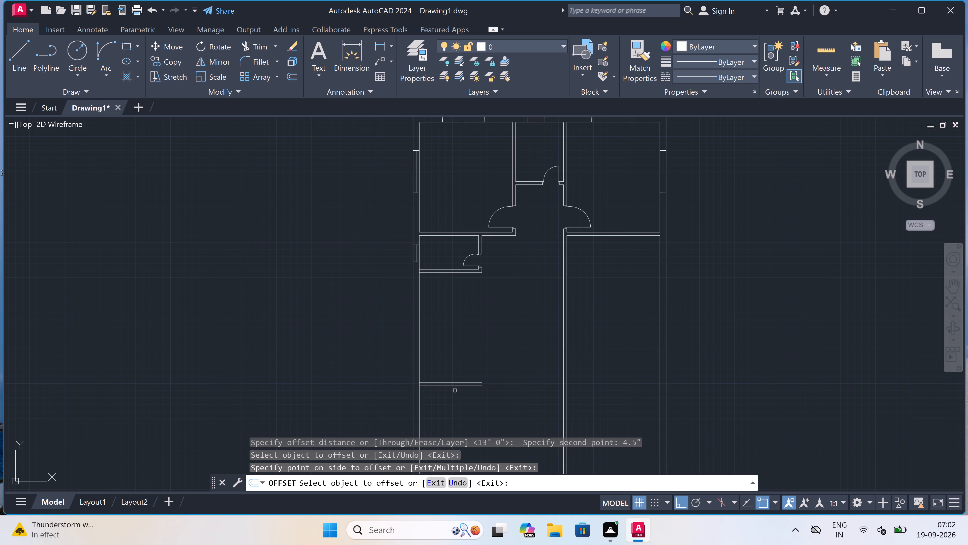
pyautogui.press('Escape')
# Draw a short line closing the right end of the new 4.5" horizontal partition.
pyautogui.press('l')
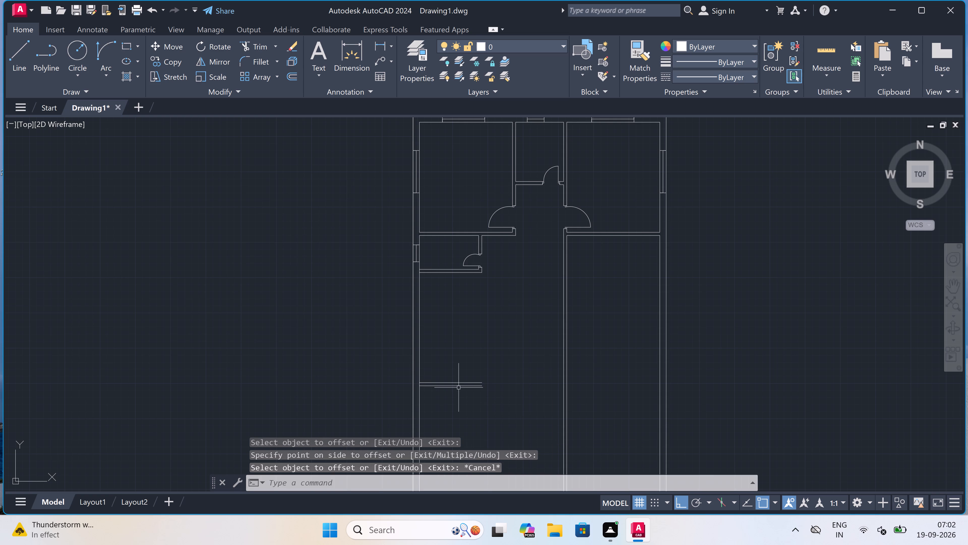
pyautogui.press('space')
pyautogui.scroll(3, 473, 388)
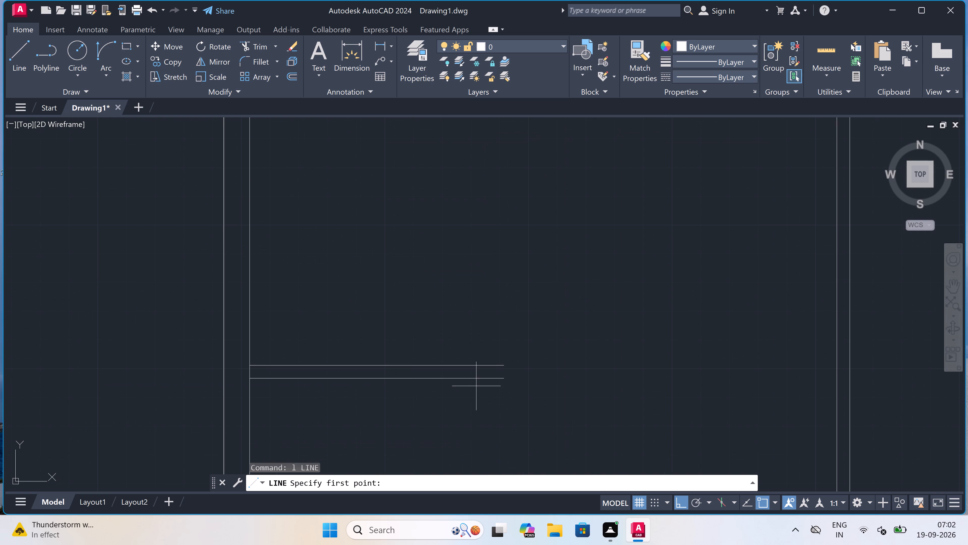
pyautogui.scroll(1, 505, 370)
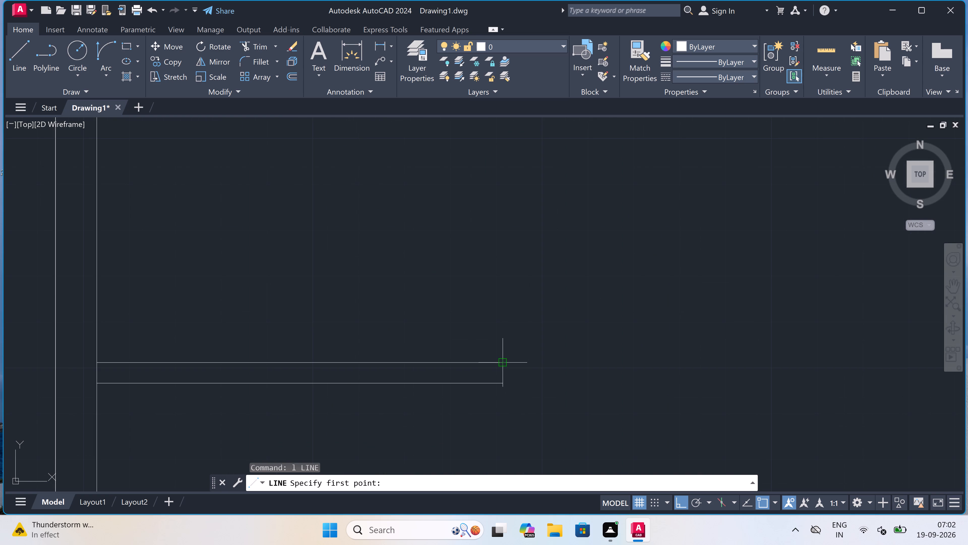
pyautogui.click(506, 365)
pyautogui.click(505, 380)
pyautogui.press('Escape')
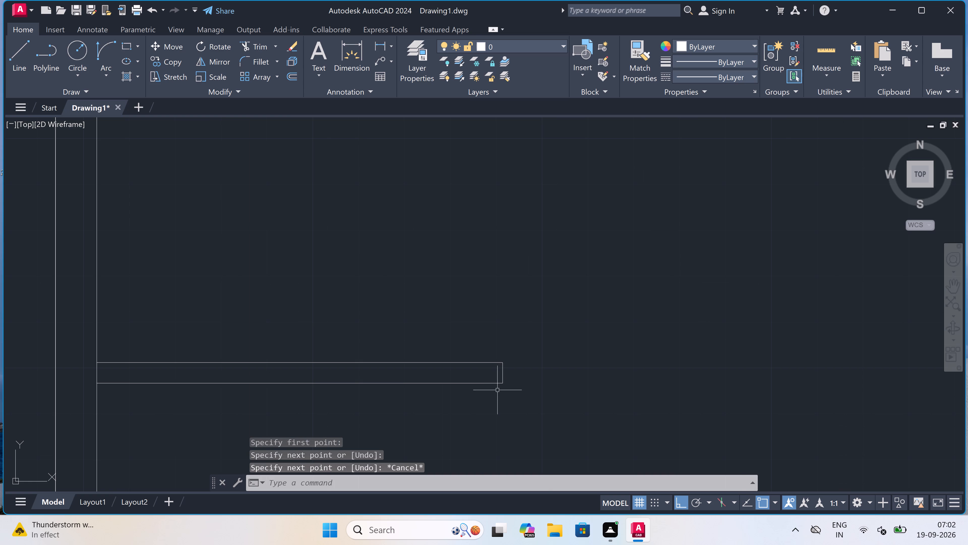
# Offset the lower face of the new 4.5" horizontal partition 7'3" downward.
pyautogui.scroll(-5, 497, 390)
pyautogui.scroll(3, 495, 329)
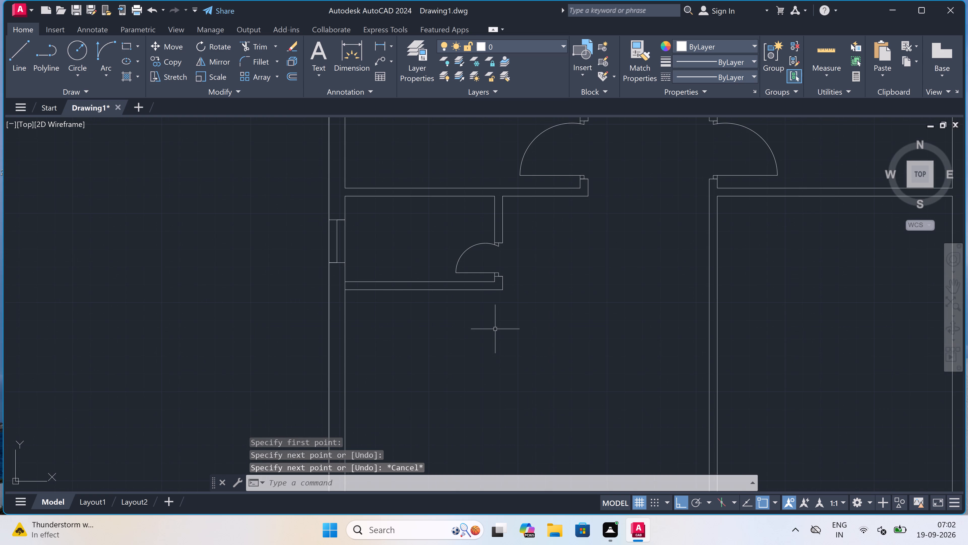
pyautogui.scroll(-4, 496, 327)
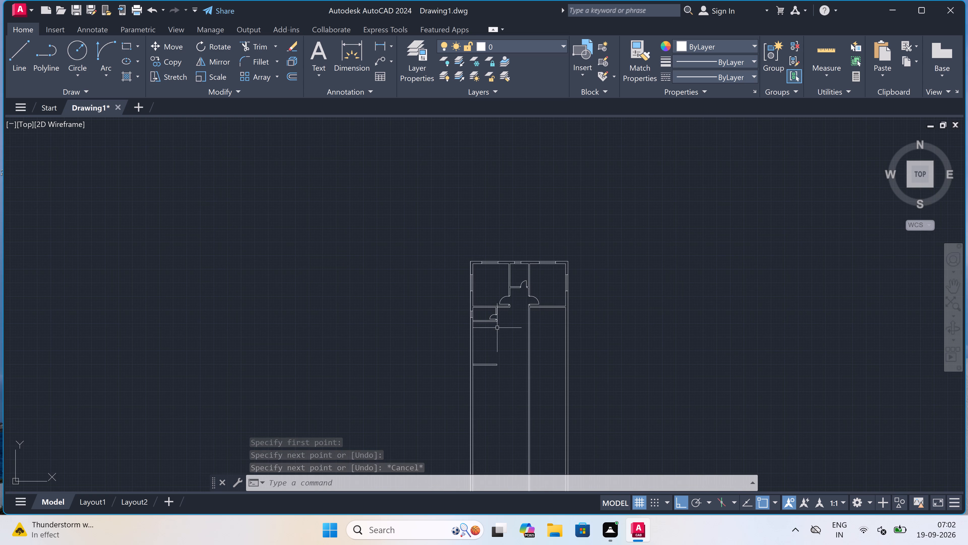
pyautogui.press('Escape')
pyautogui.press('o')
pyautogui.press('space')
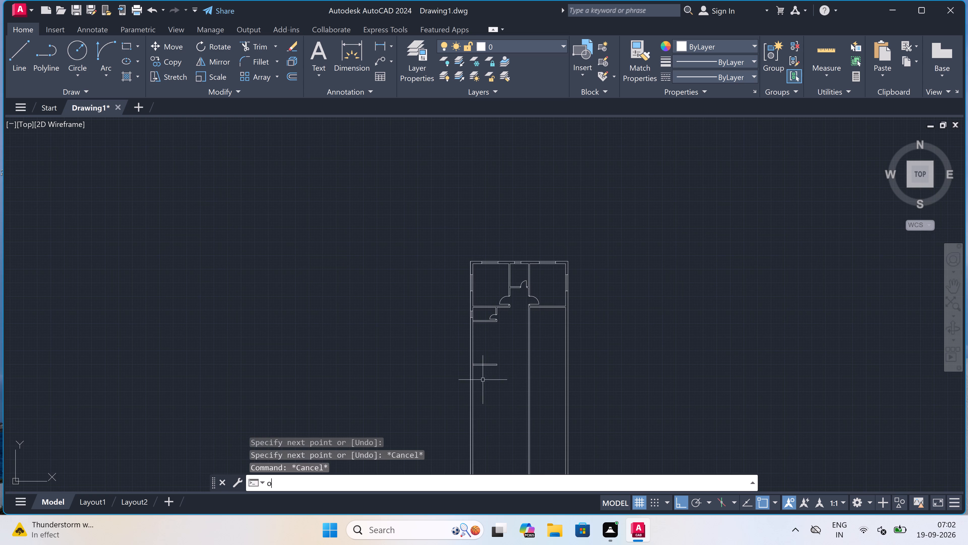
pyautogui.scroll(2, 479, 386)
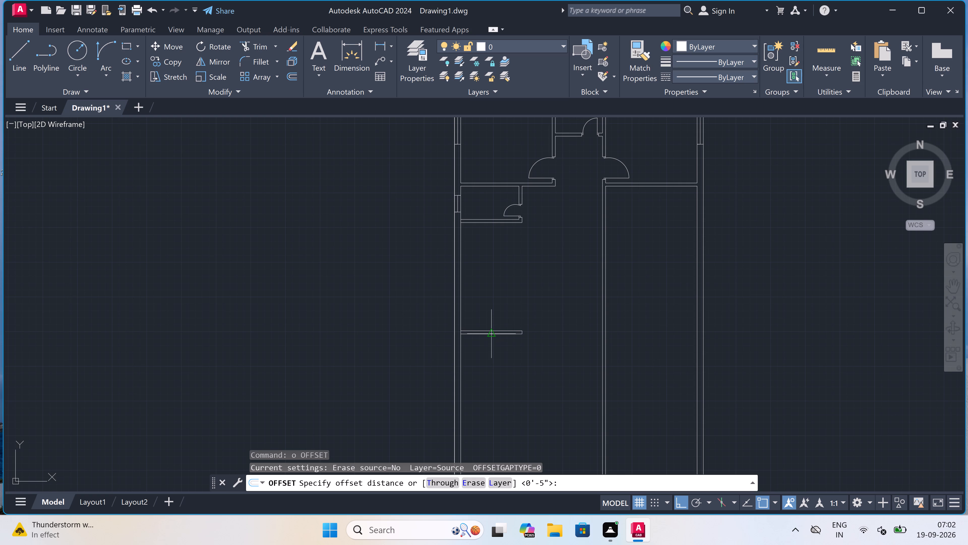
pyautogui.click(494, 333)
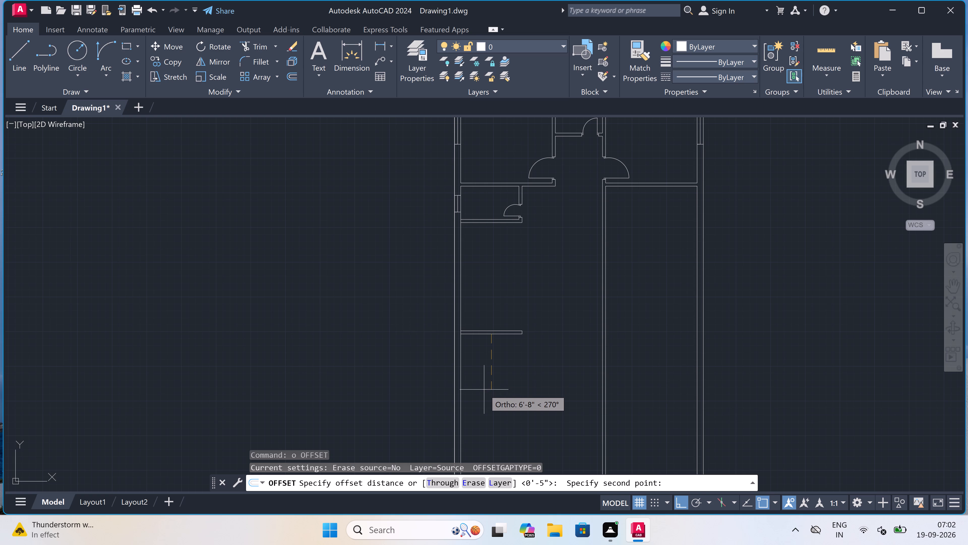
pyautogui.write("7'")
pyautogui.press('3')
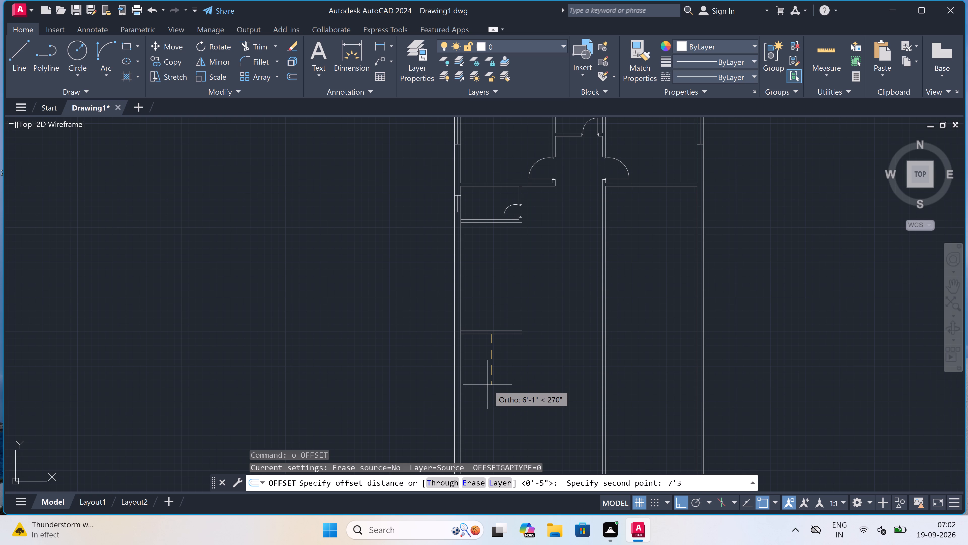
pyautogui.hotkey('shift', '"')
pyautogui.press('space')
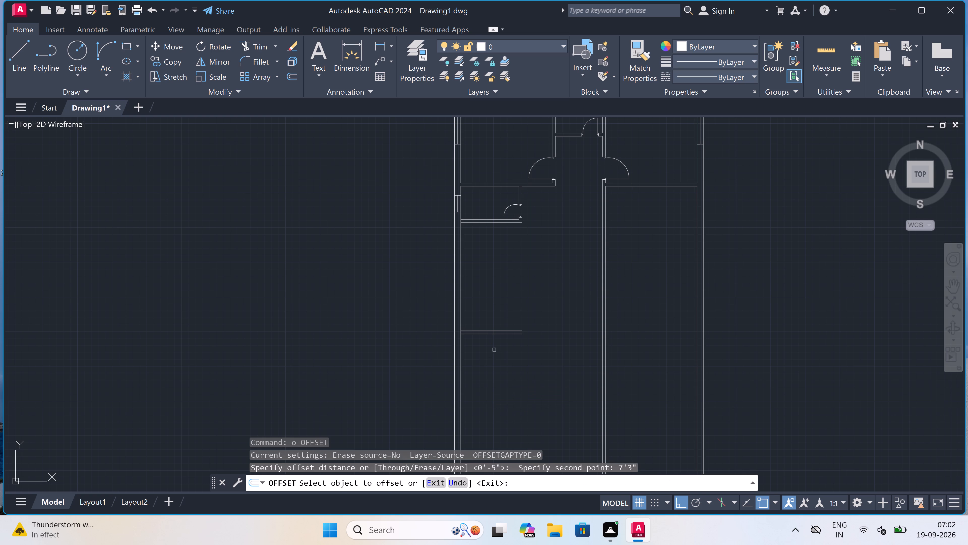
pyautogui.scroll(1, 494, 339)
pyautogui.click(494, 331)
pyautogui.click(489, 351)
pyautogui.scroll(-2, 489, 351)
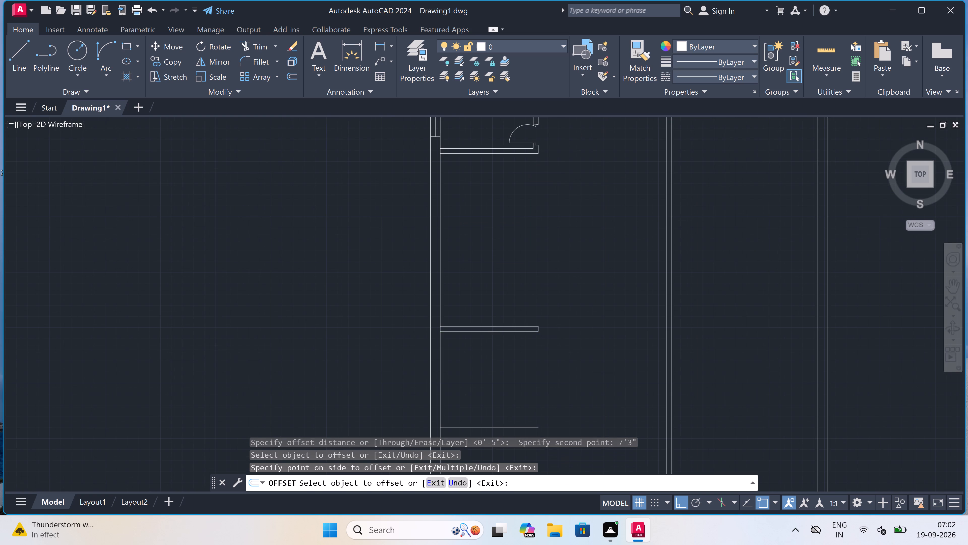
pyautogui.scroll(-1, 489, 351)
pyautogui.scroll(4, 494, 356)
pyautogui.scroll(-1, 494, 356)
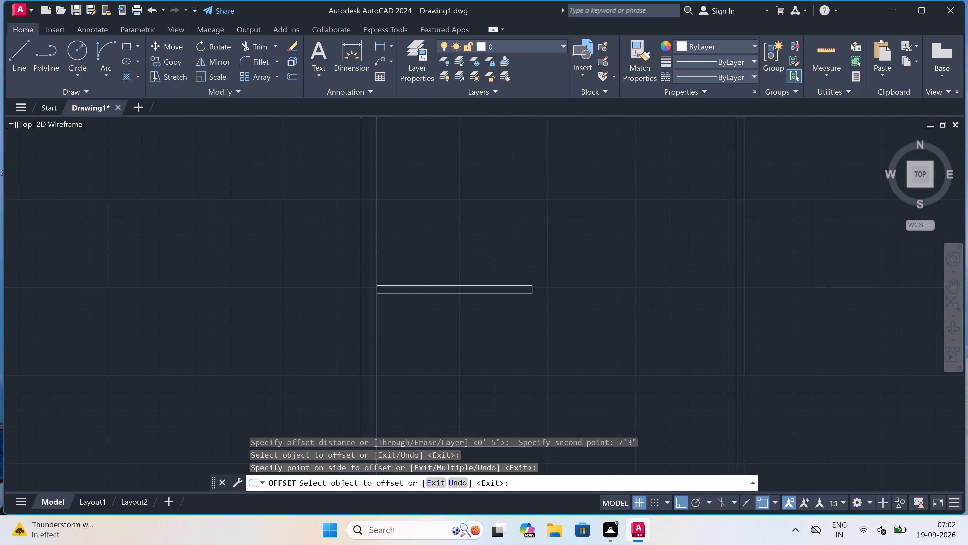
pyautogui.scroll(-1, 494, 356)
pyautogui.scroll(1, 487, 370)
pyautogui.scroll(-1, 487, 370)
pyautogui.press('Escape')
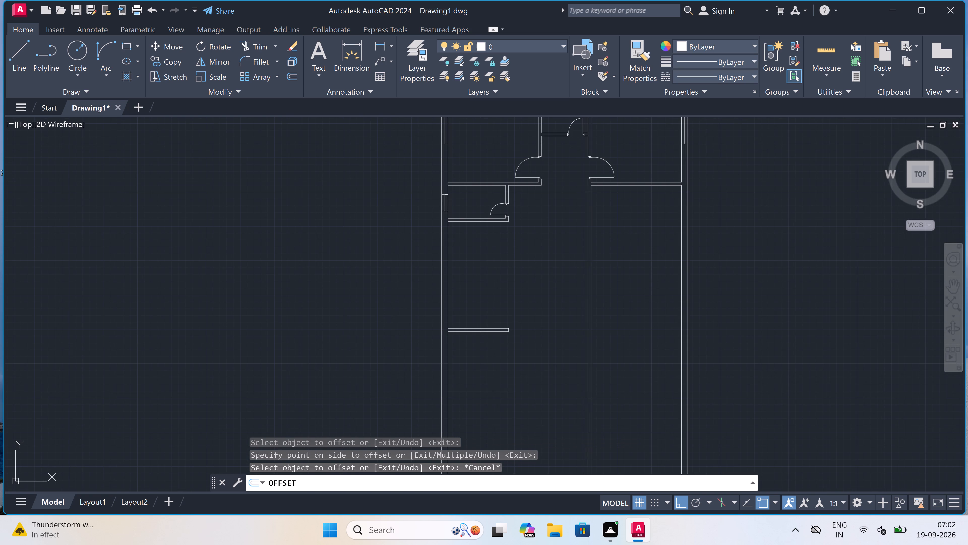
# Offset the new horizontal line 9" downward to form the second face of a 9" wall.
pyautogui.press('space')
pyautogui.click(482, 389)
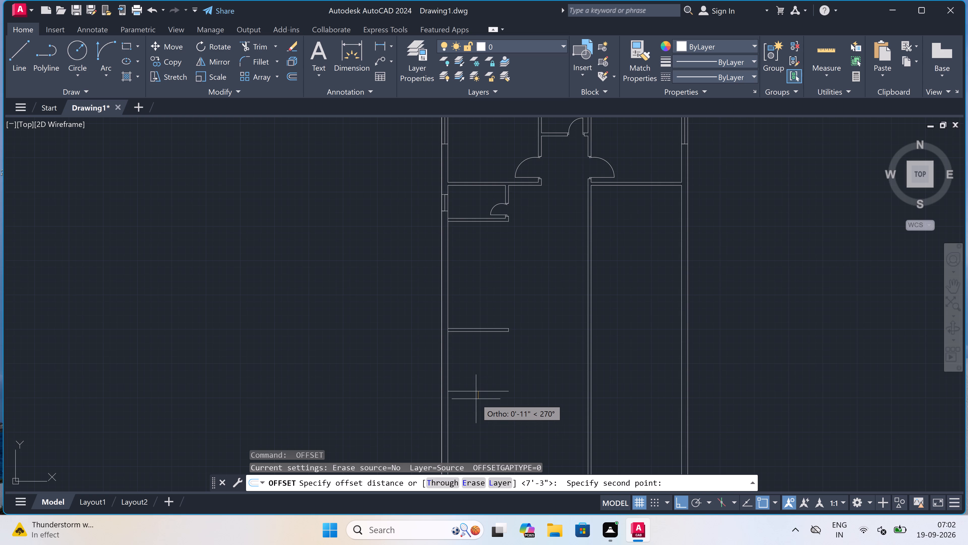
pyautogui.press('9')
pyautogui.hotkey('shift', '"')
pyautogui.press('space')
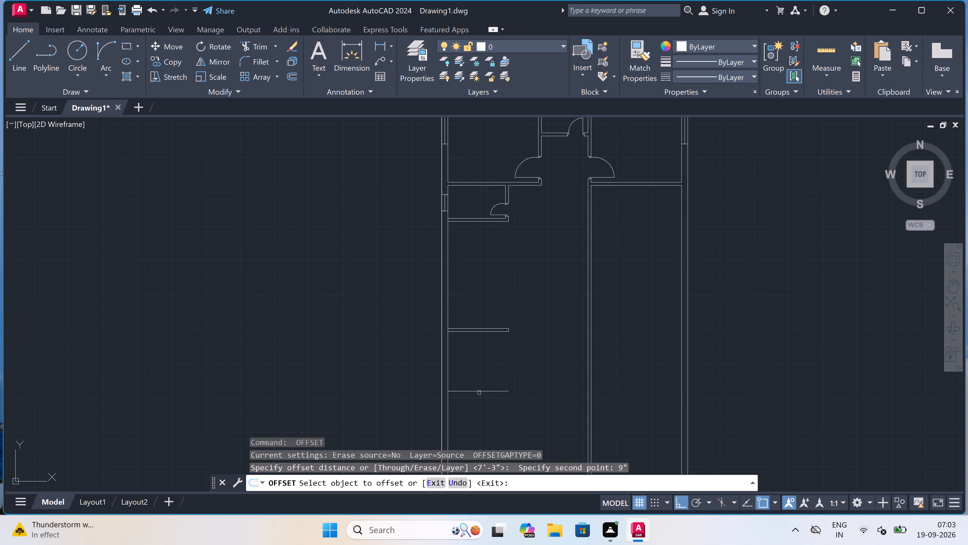
pyautogui.click(480, 391)
pyautogui.click(475, 406)
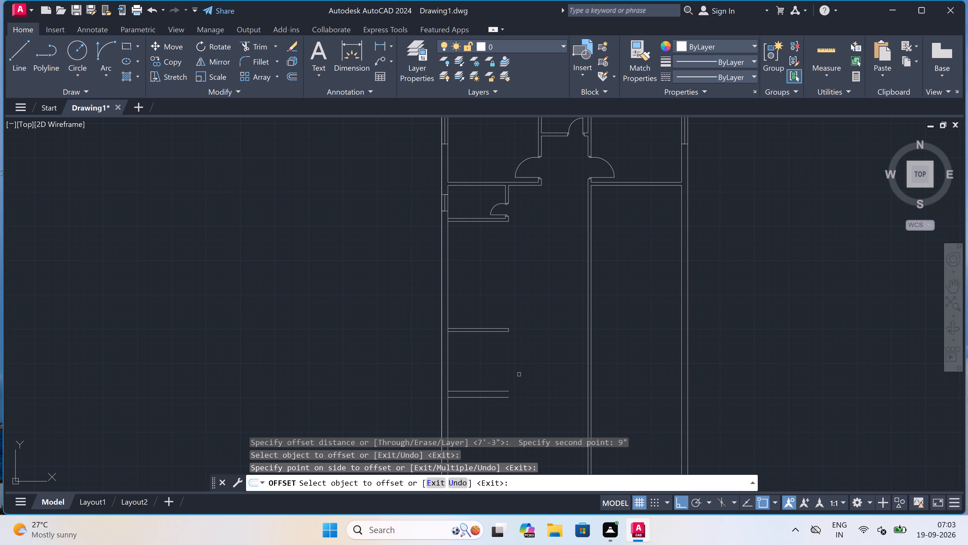
pyautogui.press('Escape')
# Extend both faces of the new 9" wall to the outer faces of the left and right outer walls.
pyautogui.write('ex')
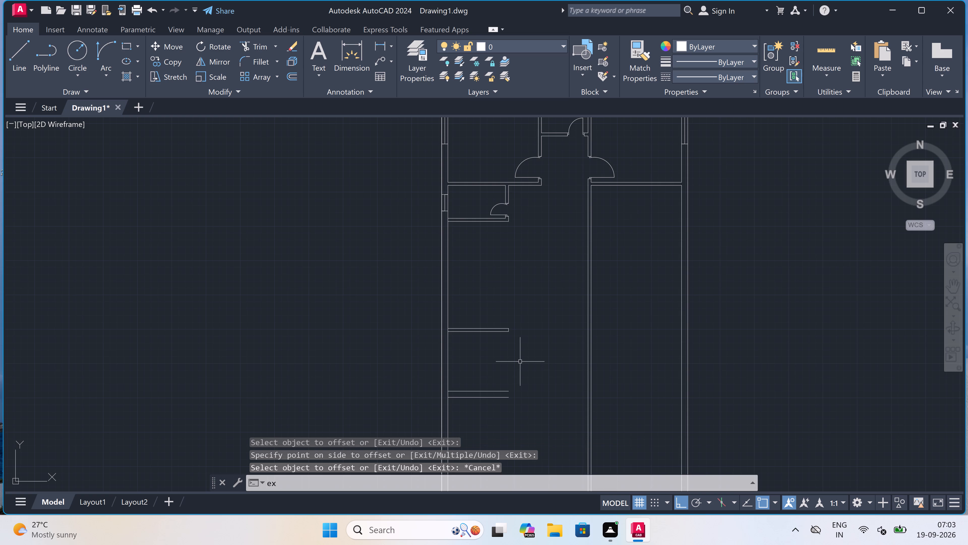
pyautogui.press('space')
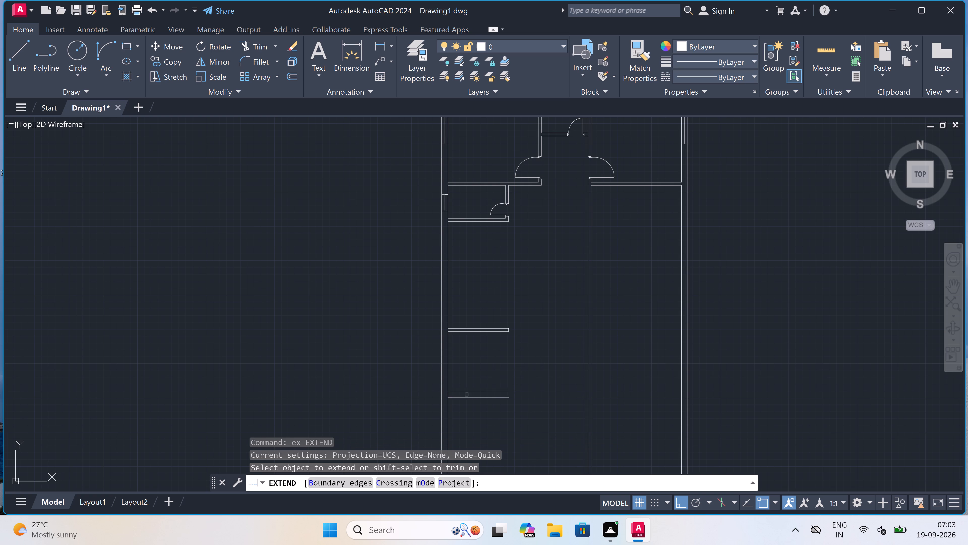
pyautogui.click(450, 396)
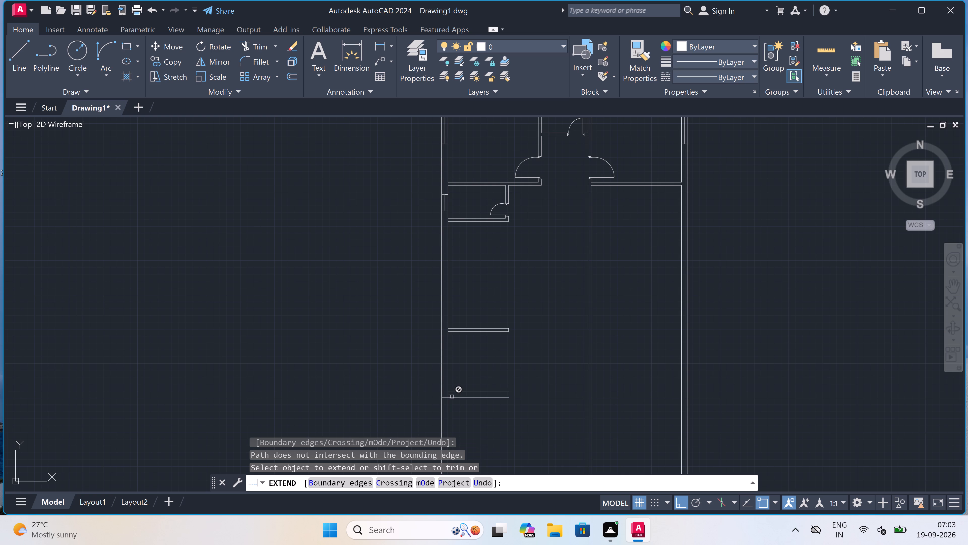
pyautogui.click(469, 384)
pyautogui.click(465, 413)
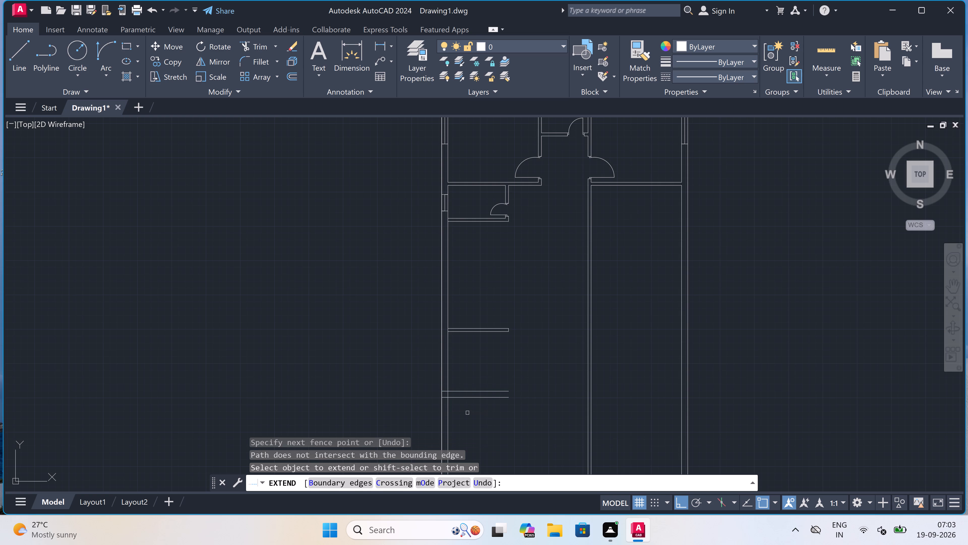
pyautogui.click(487, 376)
pyautogui.click(473, 446)
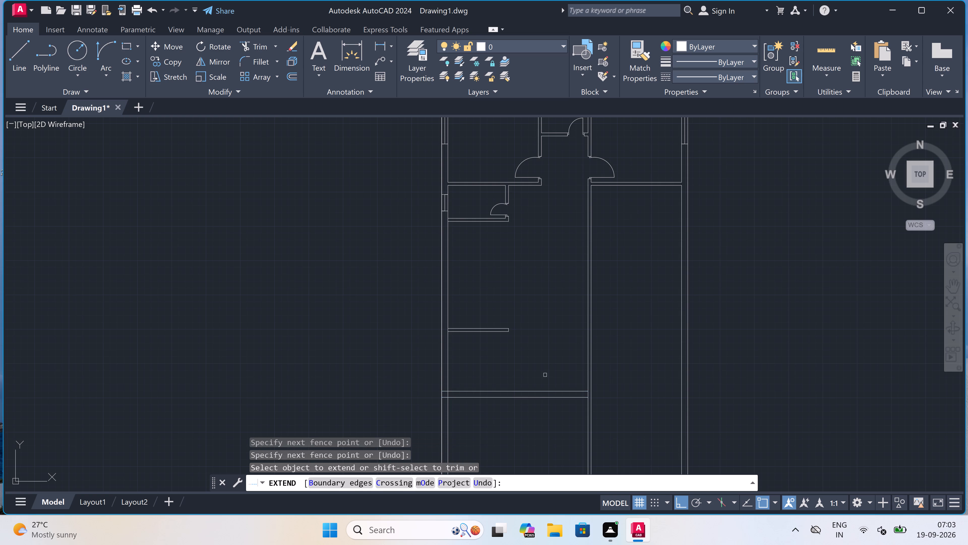
pyautogui.click(545, 375)
pyautogui.click(540, 441)
pyautogui.click(567, 385)
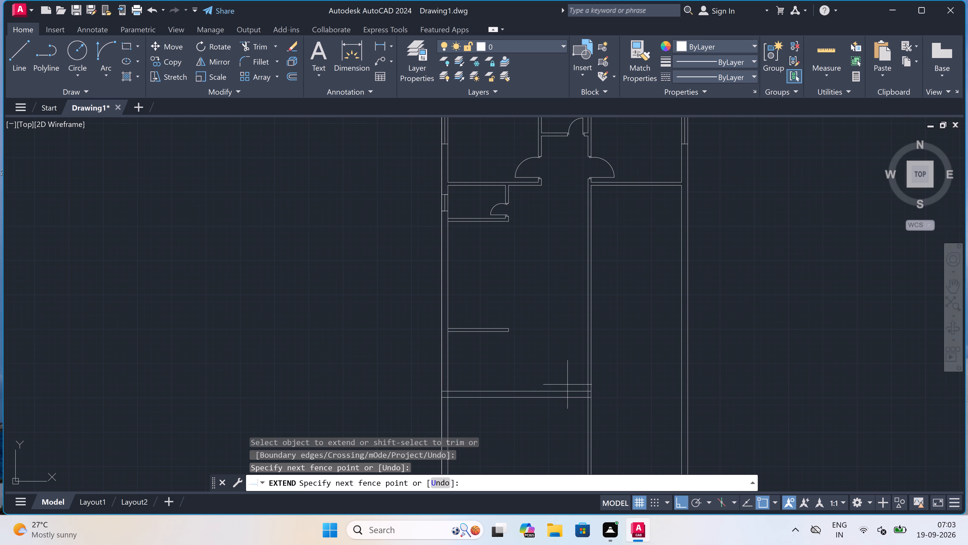
pyautogui.click(557, 431)
pyautogui.moveTo(610, 380); pyautogui.dragTo(611, 383)
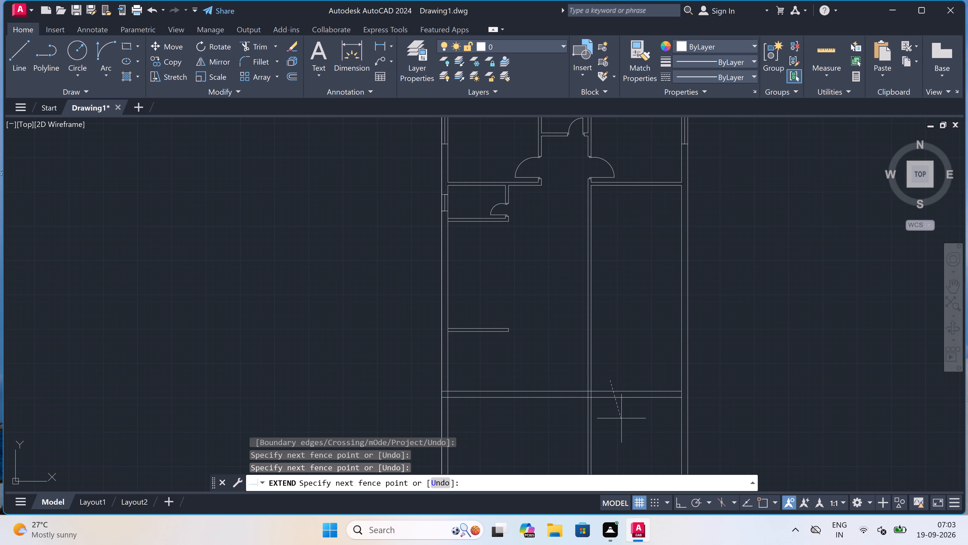
pyautogui.click(626, 421)
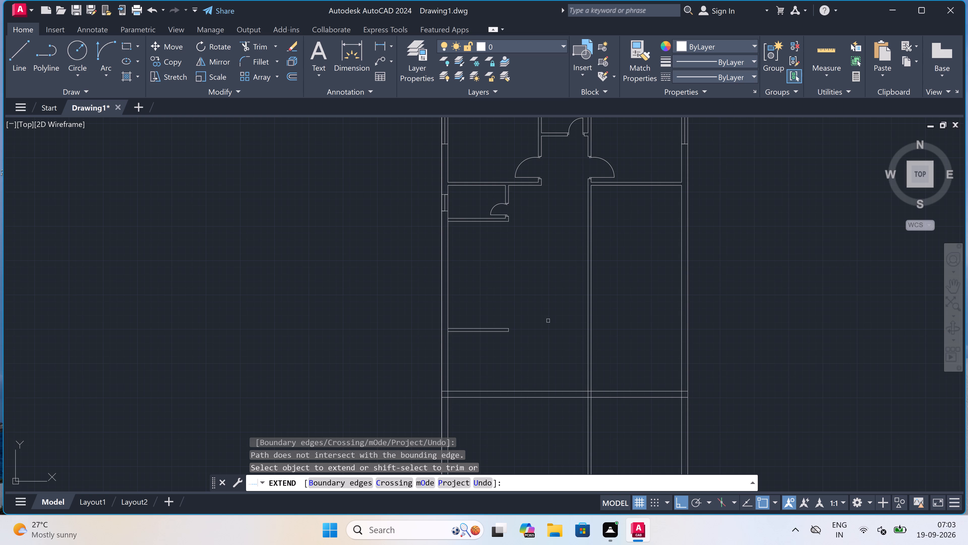
pyautogui.press('Escape')
# Trim the 9" wall and the long vertical partition into a clean corner, removing the wall lines right of it and the partition lines below.
pyautogui.press('t')
pyautogui.press('r')
pyautogui.press('space')
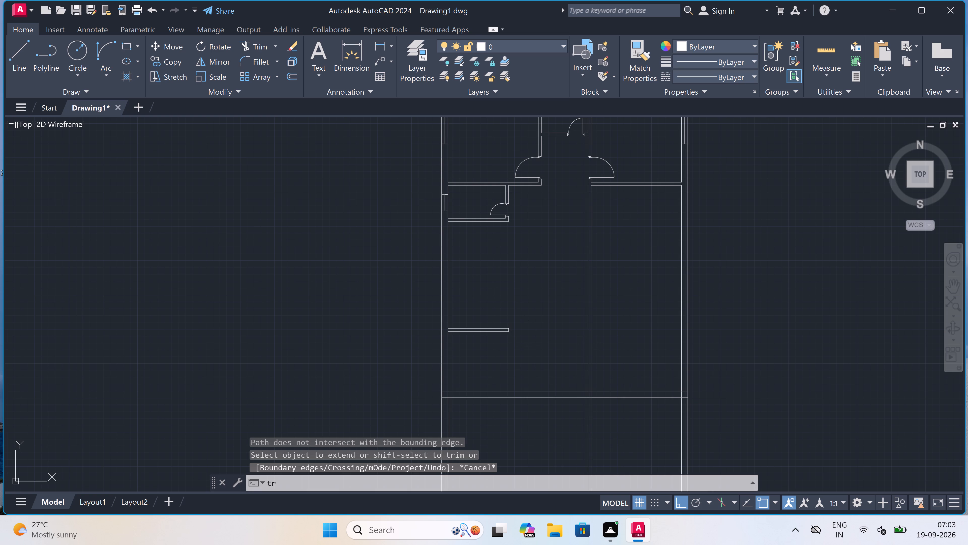
pyautogui.scroll(4, 591, 395)
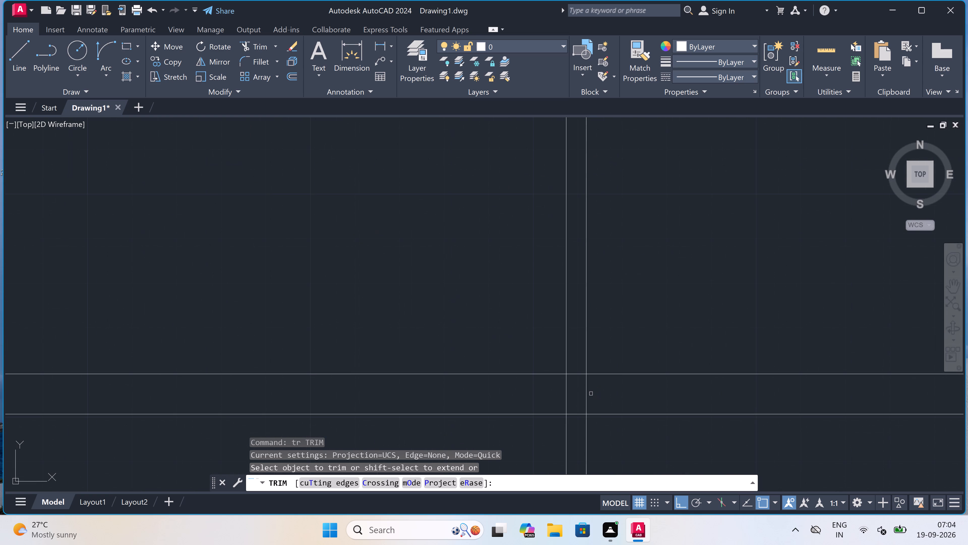
pyautogui.click(576, 375)
pyautogui.click(567, 391)
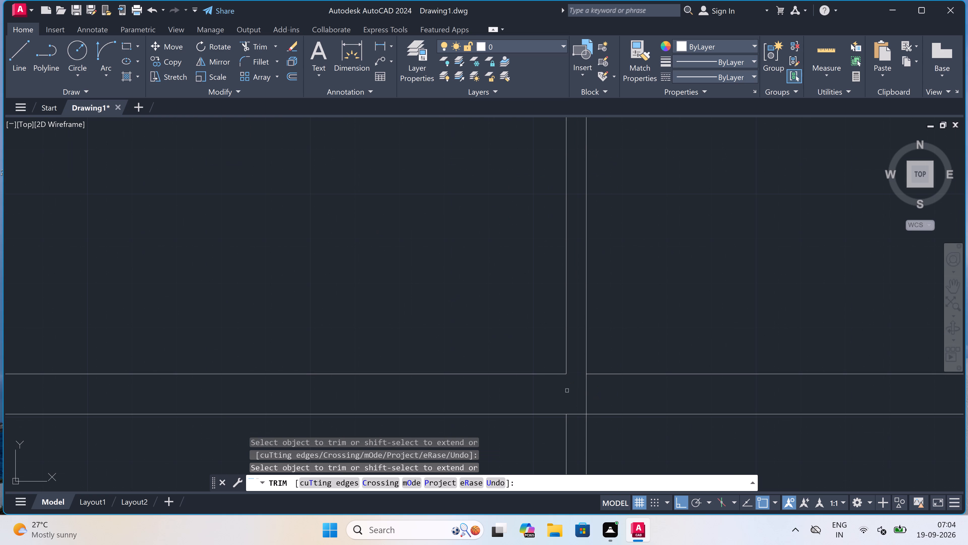
pyautogui.scroll(-3, 570, 385)
pyautogui.click(610, 367)
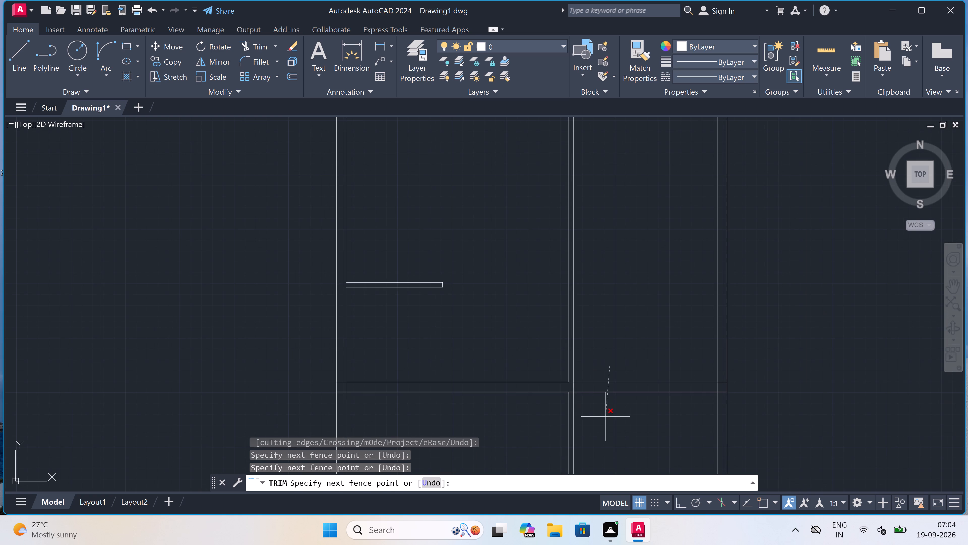
pyautogui.click(606, 417)
pyautogui.doubleClick(599, 409)
pyautogui.click(553, 412)
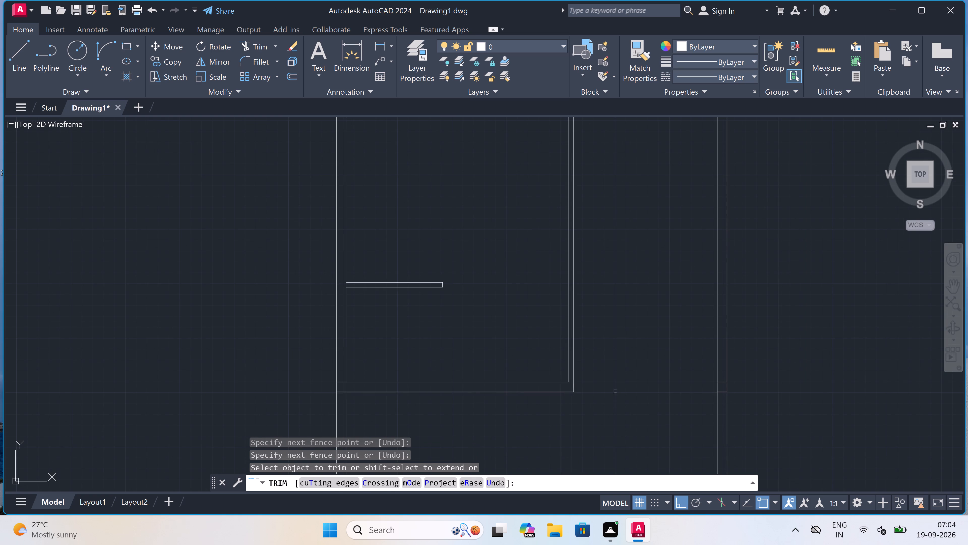
# Trim away the two leftover horizontal line pieces inside the right outer wall.
pyautogui.scroll(2, 731, 399)
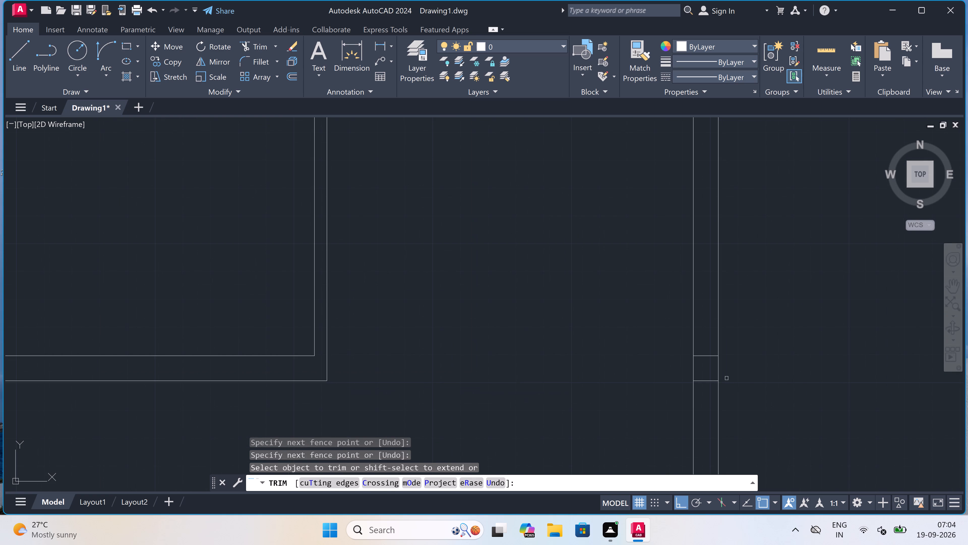
pyautogui.scroll(2, 706, 377)
pyautogui.moveTo(698, 299); pyautogui.dragTo(697, 303)
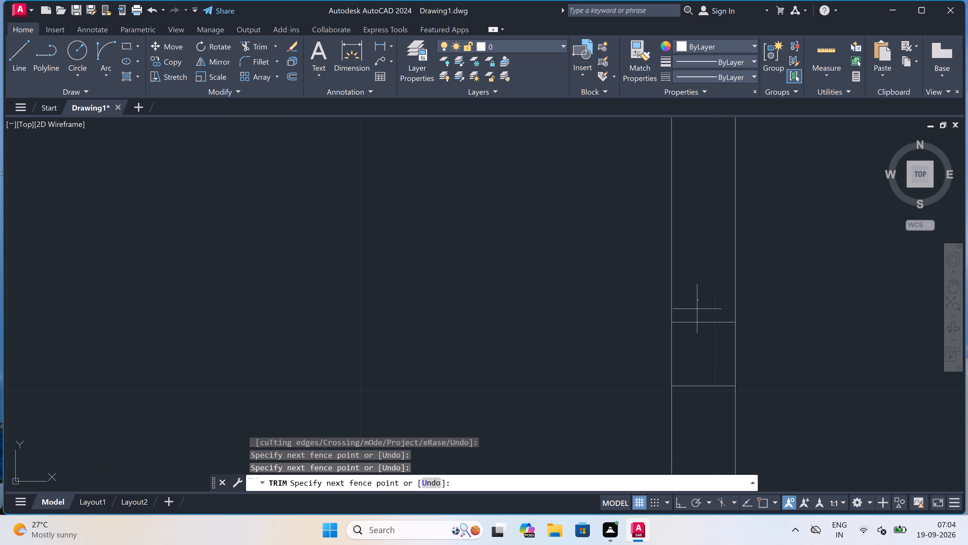
pyautogui.click(686, 415)
# Trim the junction of the new 9" wall with the left outer wall, removing the line pieces inside the joint.
pyautogui.scroll(-4, 688, 414)
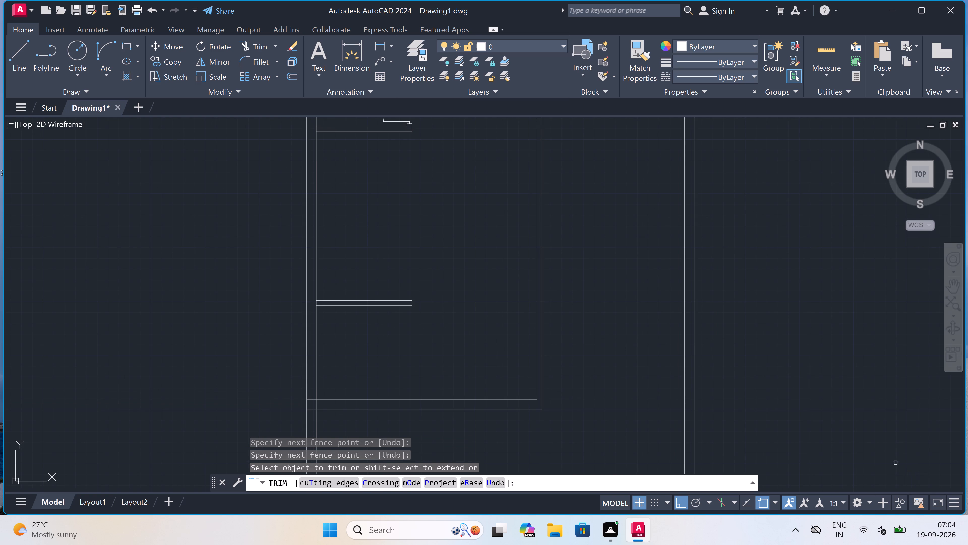
pyautogui.scroll(-3, 449, 293)
pyautogui.scroll(1, 419, 312)
pyautogui.scroll(3, 409, 332)
pyautogui.scroll(1, 428, 294)
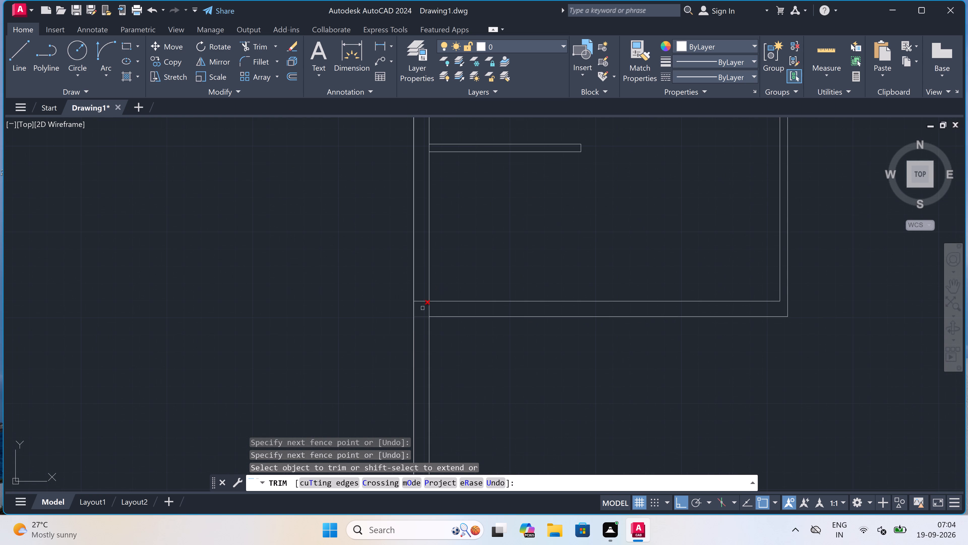
pyautogui.click(414, 300)
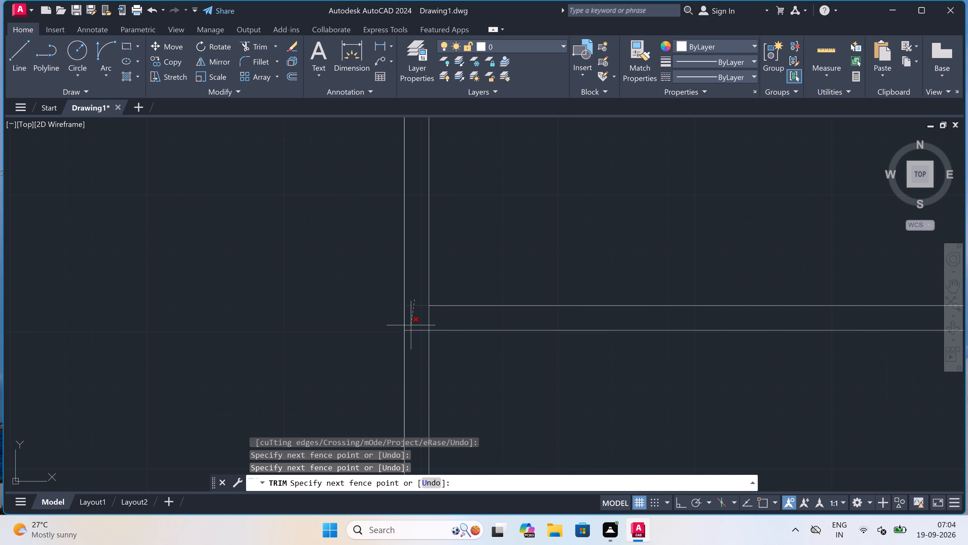
pyautogui.click(412, 332)
pyautogui.click(425, 312)
pyautogui.moveTo(438, 318); pyautogui.dragTo(440, 319)
pyautogui.scroll(-3, 440, 319)
pyautogui.scroll(-2, 459, 300)
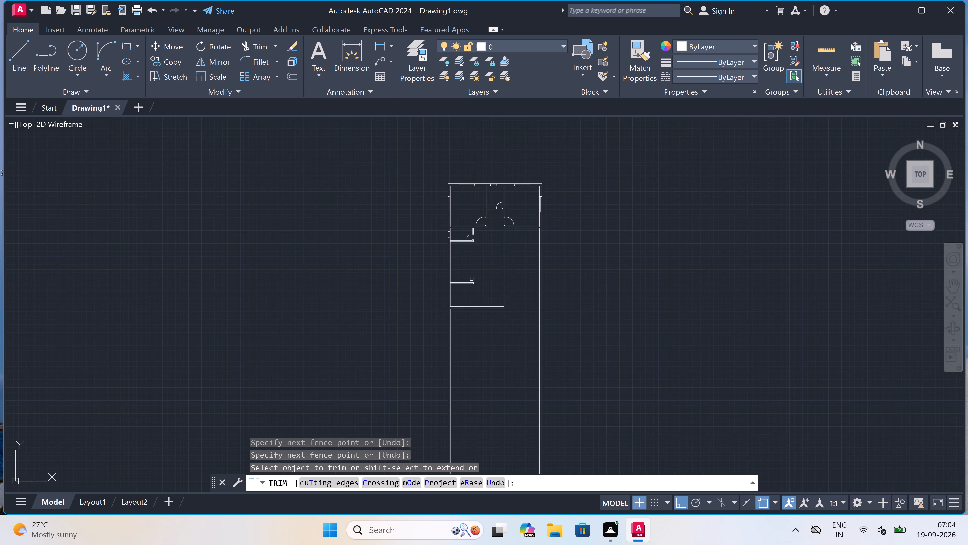
pyautogui.scroll(2, 474, 270)
pyautogui.press('Escape')
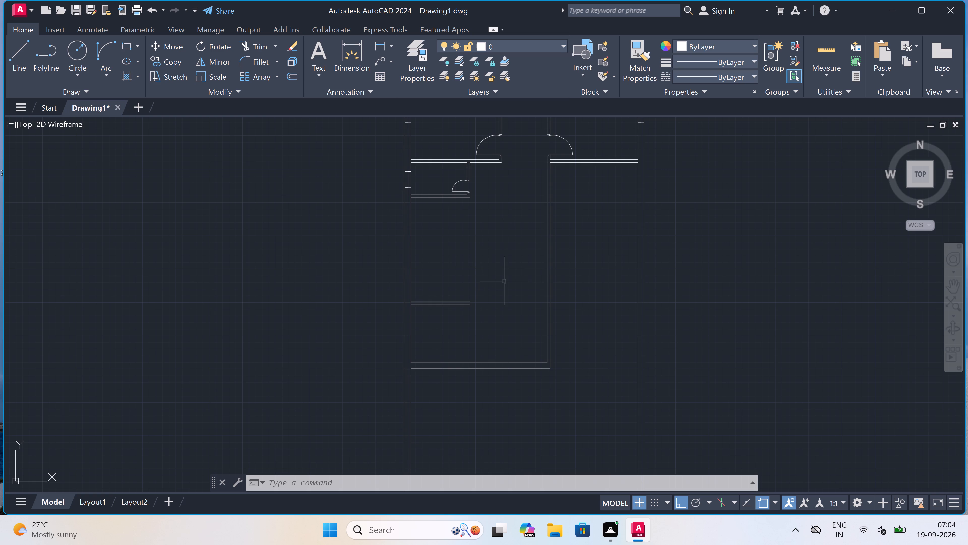
# Delete the short end cap line of the lower horizontal partition stub attached to the left outer wall.
pyautogui.scroll(2, 471, 297)
pyautogui.click(465, 312)
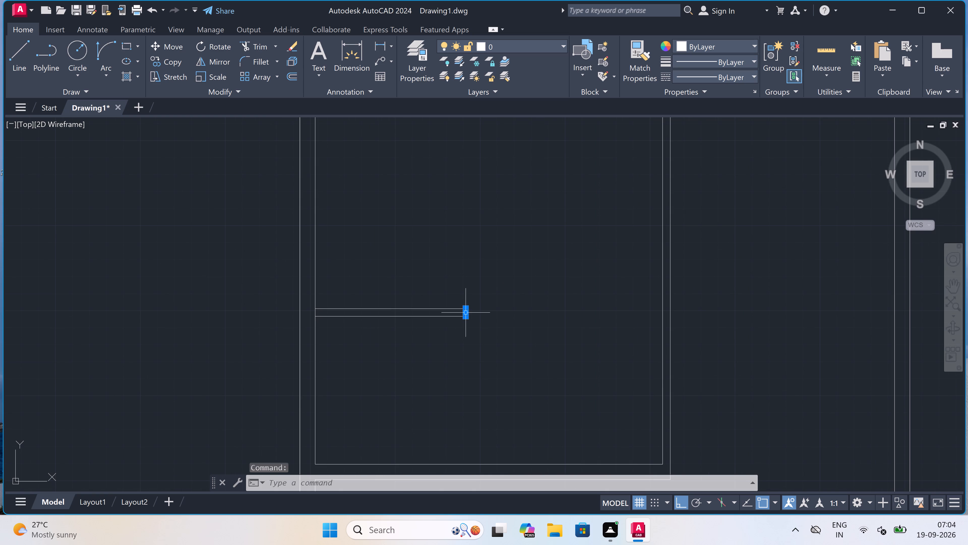
pyautogui.press('Delete')
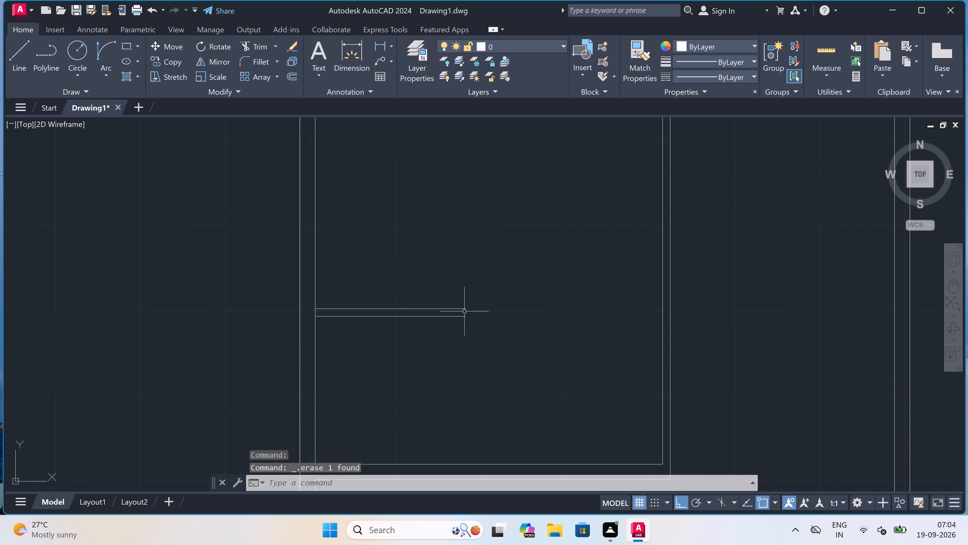
# Extend both faces of the horizontal partition stub across the long vertical partition to the right outer wall.
pyautogui.write('ex')
pyautogui.press('space')
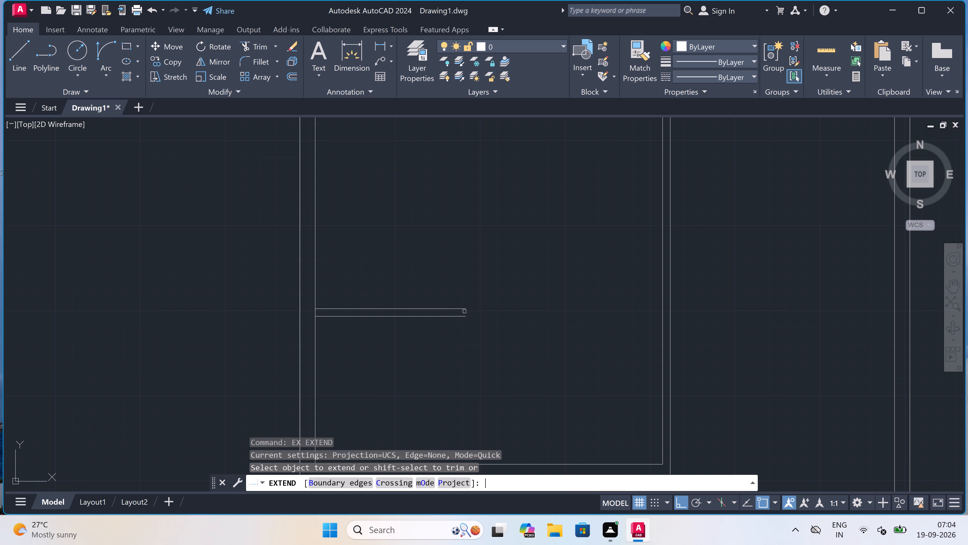
pyautogui.doubleClick(443, 279)
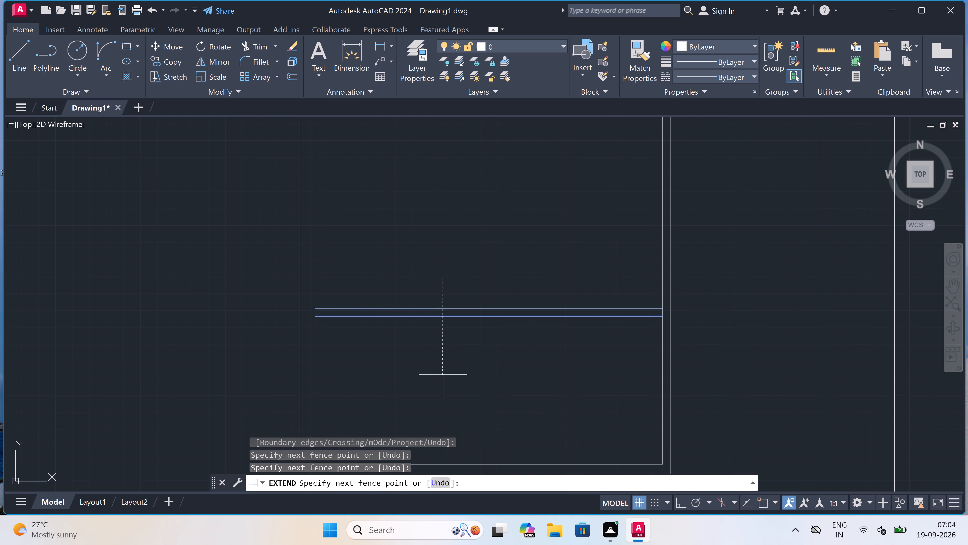
pyautogui.moveTo(445, 374); pyautogui.dragTo(450, 373)
pyautogui.moveTo(631, 245); pyautogui.dragTo(633, 248)
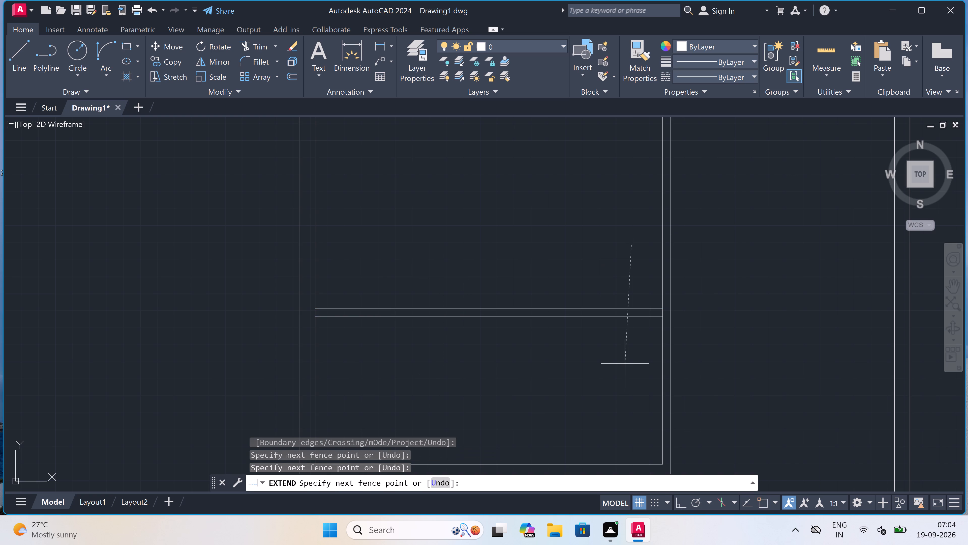
pyautogui.click(625, 364)
pyautogui.moveTo(641, 290); pyautogui.dragTo(641, 290)
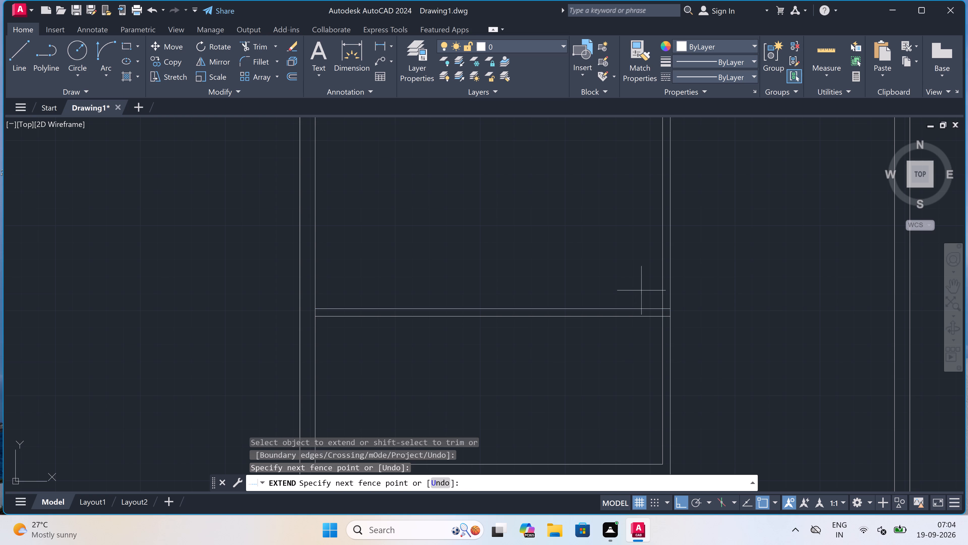
pyautogui.moveTo(641, 290); pyautogui.dragTo(647, 297)
pyautogui.moveTo(643, 382); pyautogui.dragTo(645, 379)
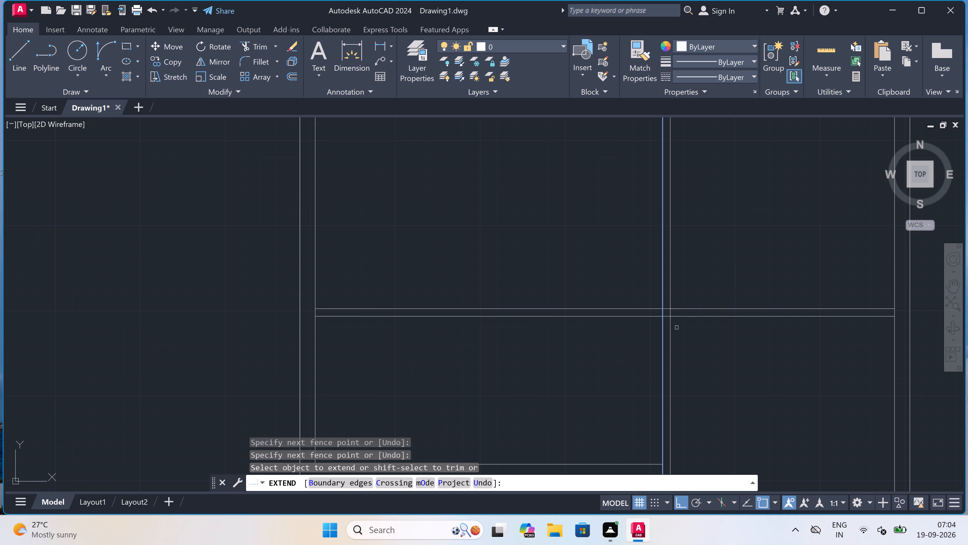
pyautogui.click(730, 316)
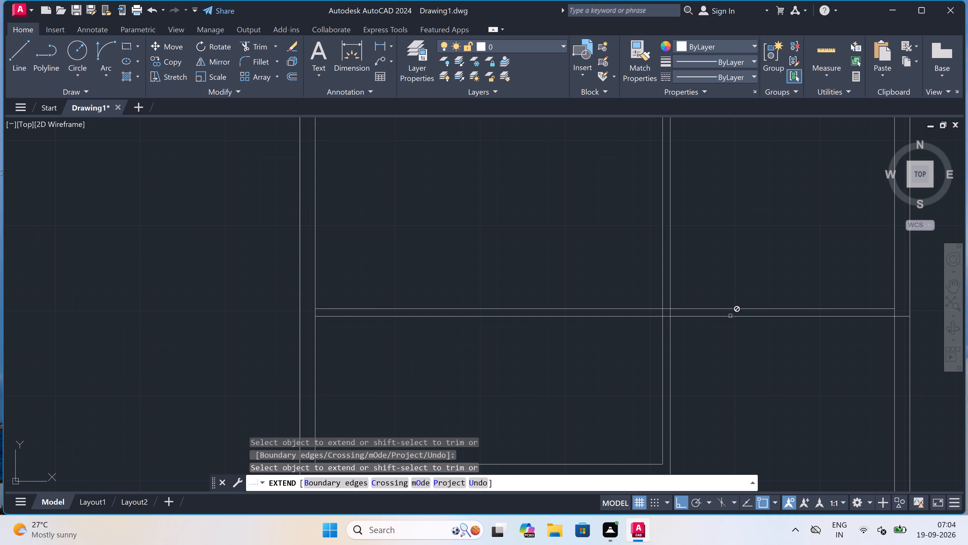
pyautogui.scroll(-3, 618, 319)
pyautogui.scroll(2, 662, 313)
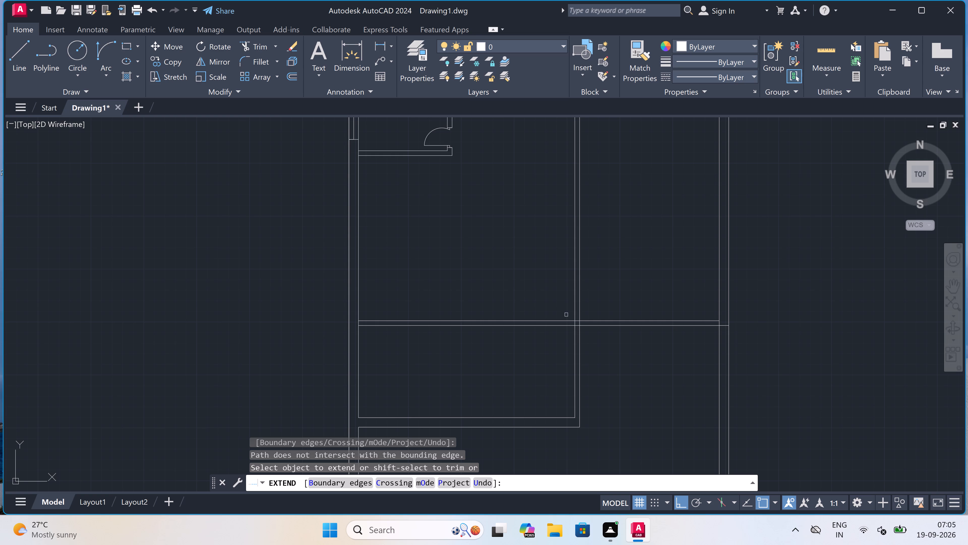
pyautogui.press('Escape')
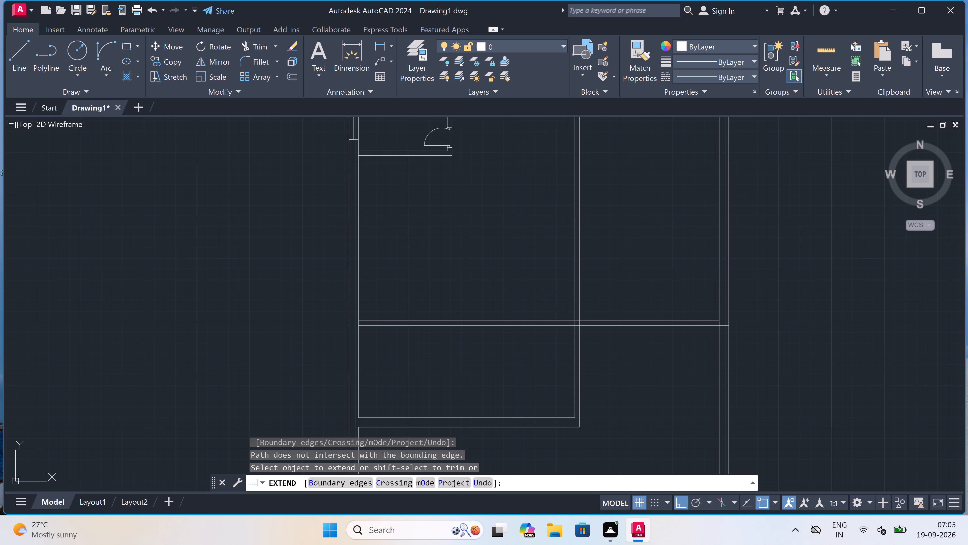
# Trim the extended partition's junction with the right outer wall, removing the stub inside the wall and the inner face piece between the partition faces.
pyautogui.press('t')
pyautogui.write('r')
pyautogui.press('space')
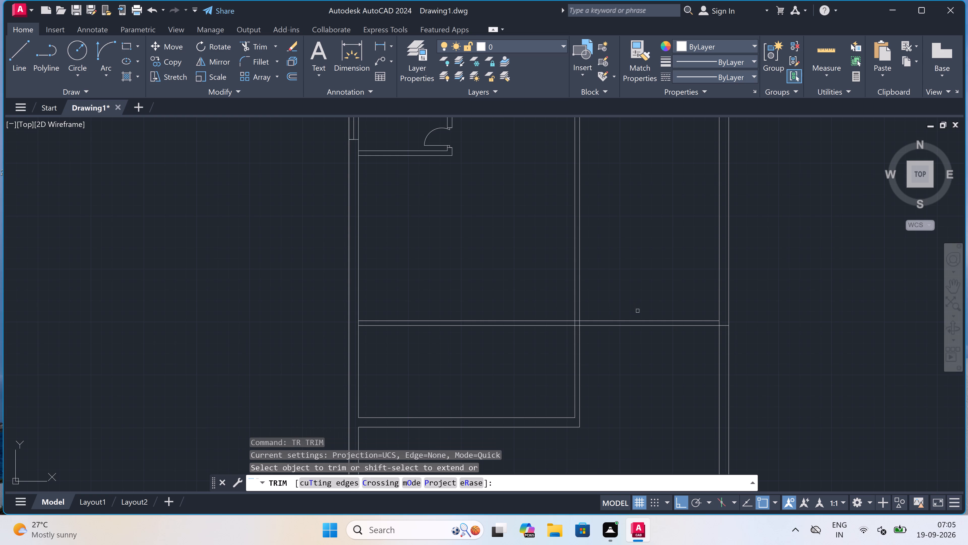
pyautogui.scroll(2, 717, 328)
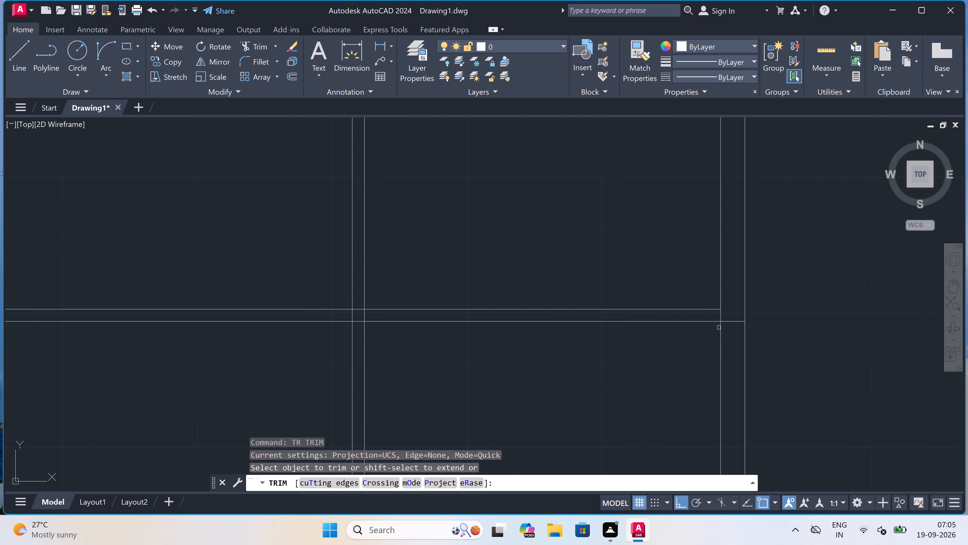
pyautogui.scroll(2, 723, 322)
pyautogui.click(726, 321)
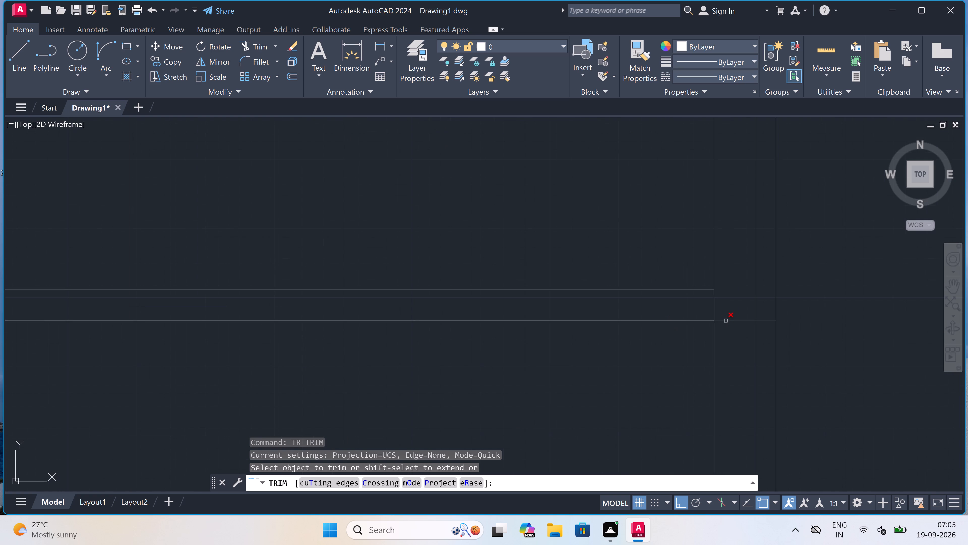
pyautogui.click(712, 309)
pyautogui.click(721, 308)
pyautogui.scroll(-4, 721, 308)
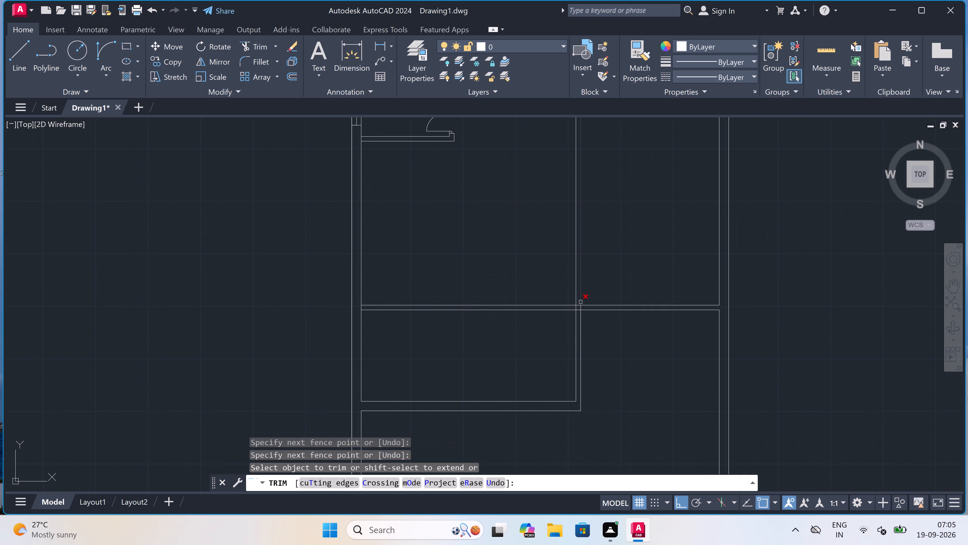
# Trim the crossing with the long vertical partition, removing both vertical pieces between the horizontal faces and the lower face piece inside the vertical partition.
pyautogui.scroll(3, 581, 302)
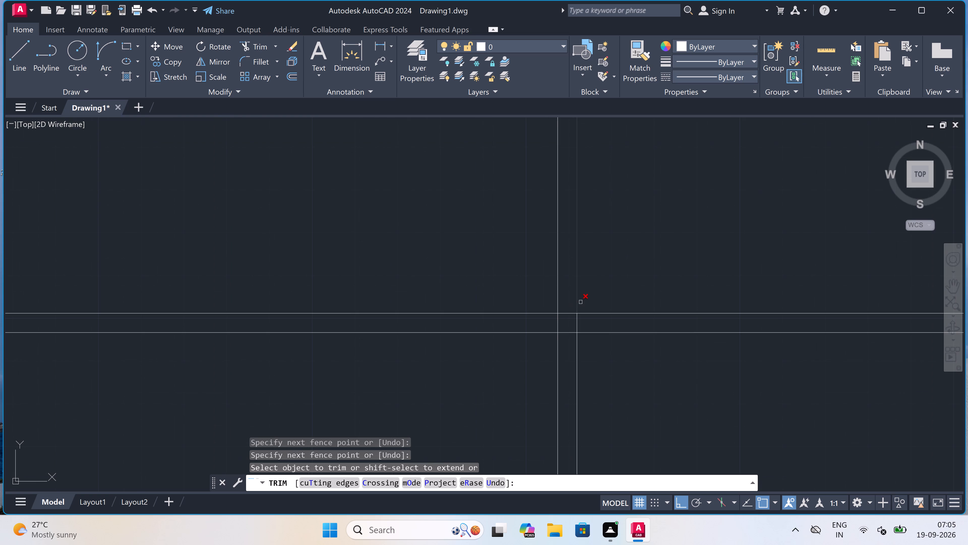
pyautogui.click(577, 324)
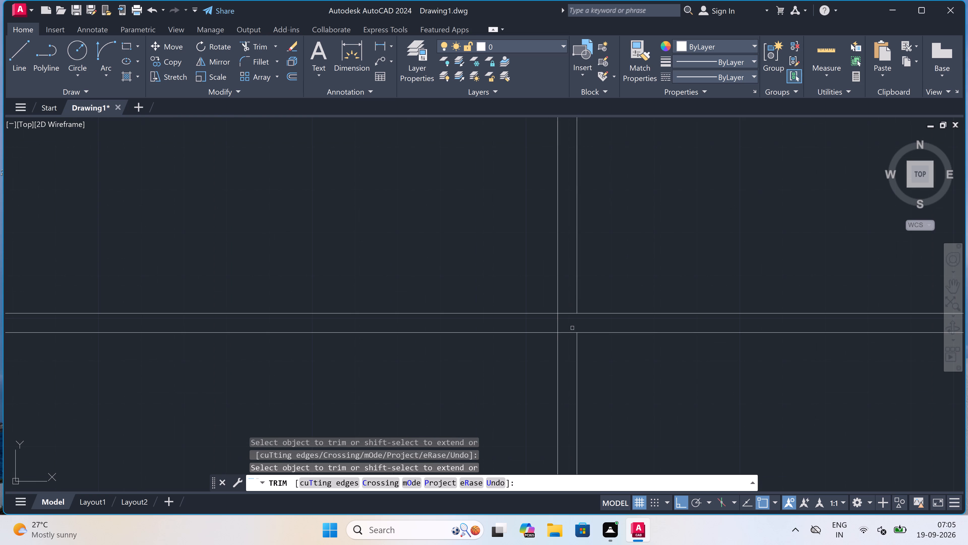
pyautogui.click(569, 331)
pyautogui.click(566, 344)
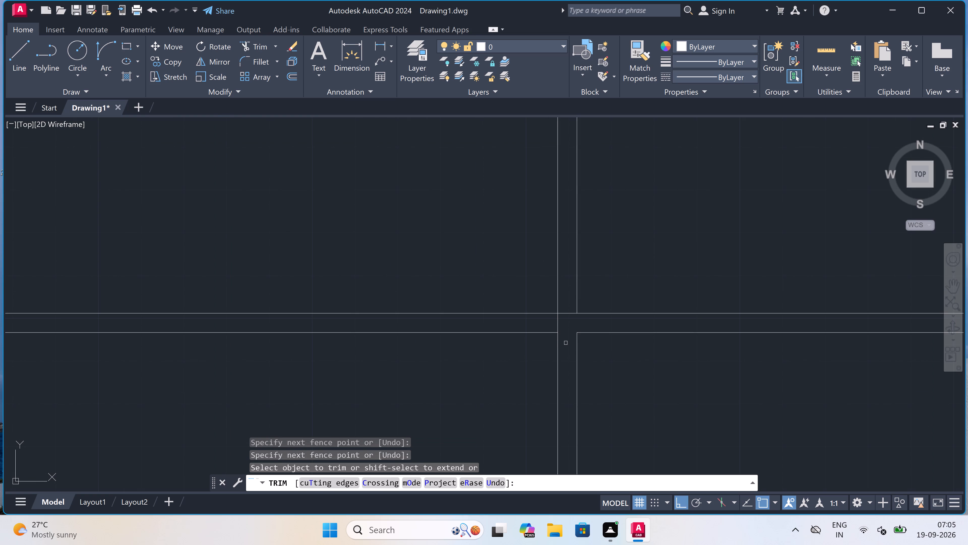
pyautogui.scroll(1, 568, 334)
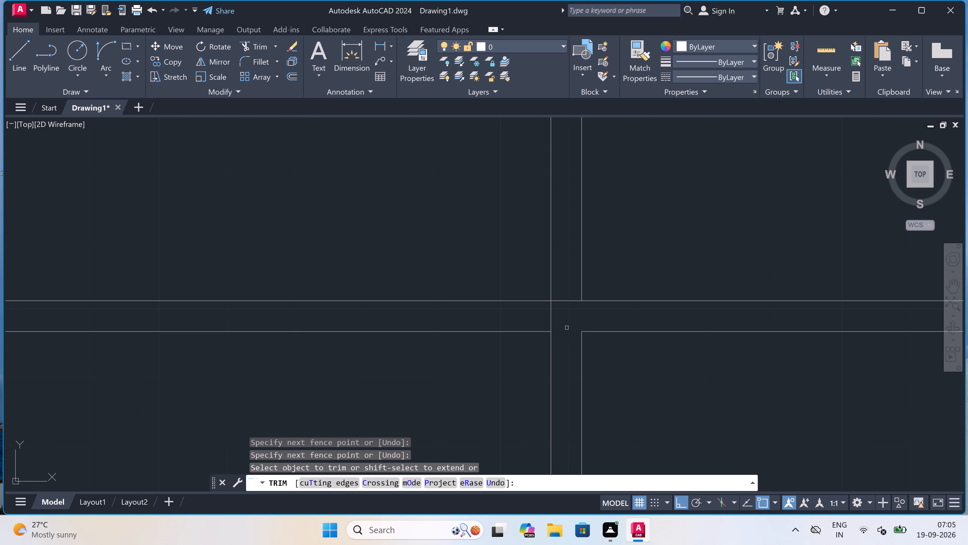
pyautogui.click(562, 319)
pyautogui.click(506, 310)
pyautogui.scroll(-5, 506, 310)
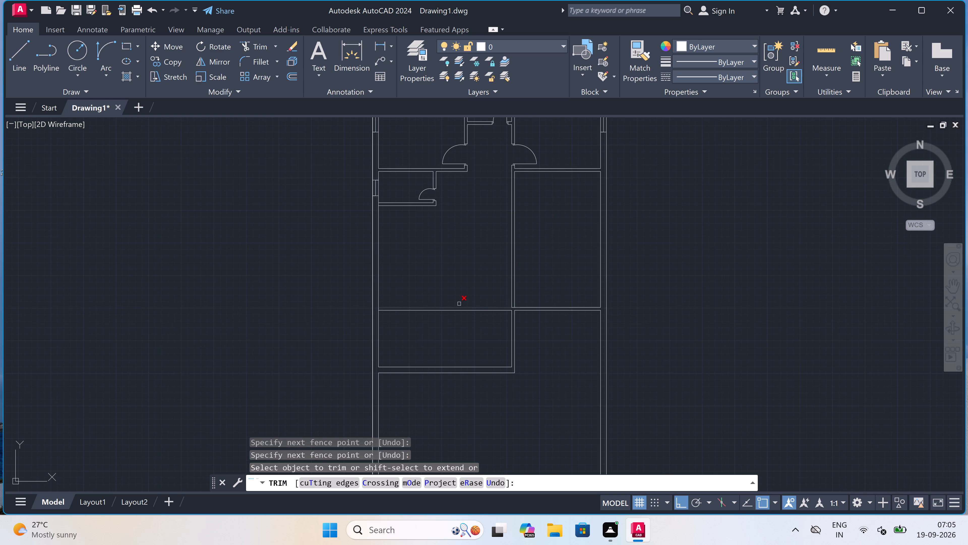
pyautogui.scroll(1, 456, 285)
pyautogui.press('Escape')
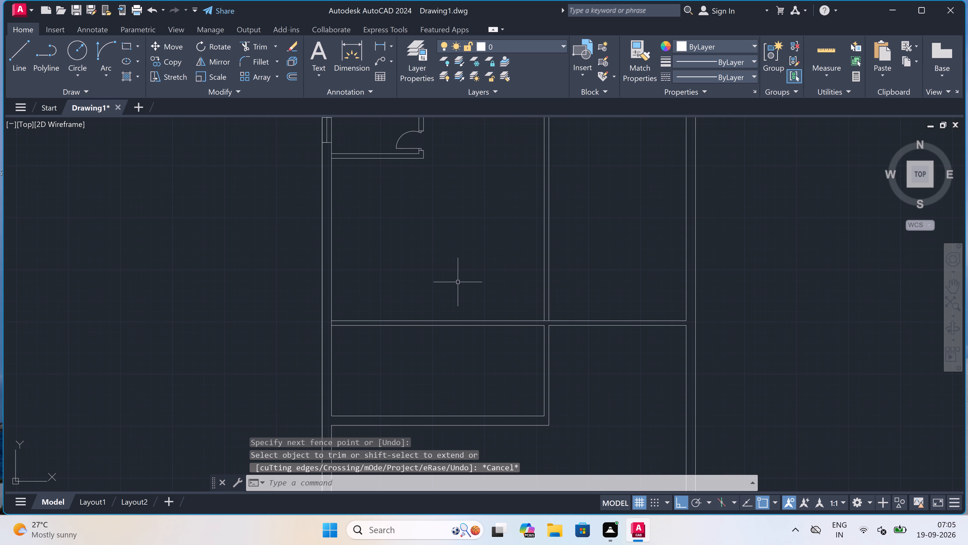
# Draw two short vertical lines across the horizontal partition left of the long vertical partition, one about midway and one close to the long partition.
pyautogui.press('l')
pyautogui.press('space')
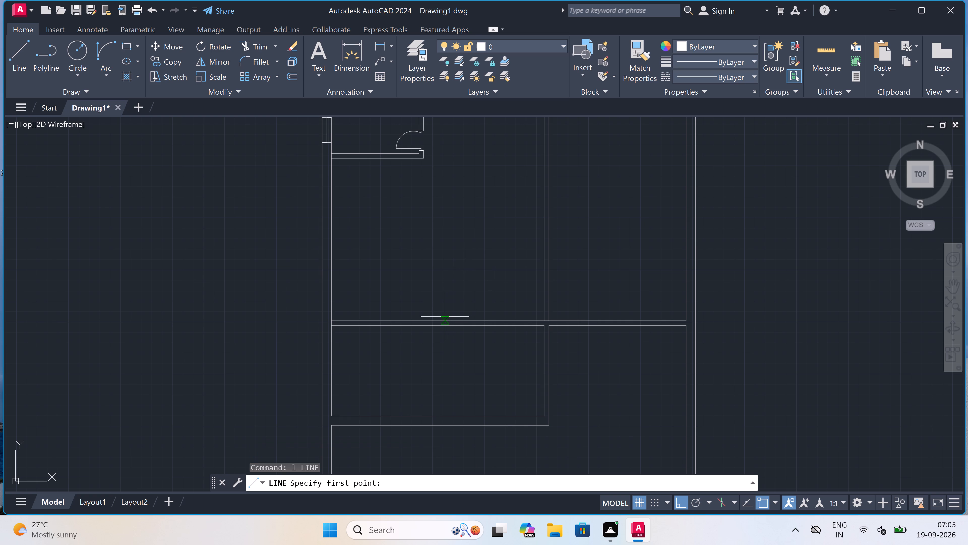
pyautogui.scroll(1, 444, 317)
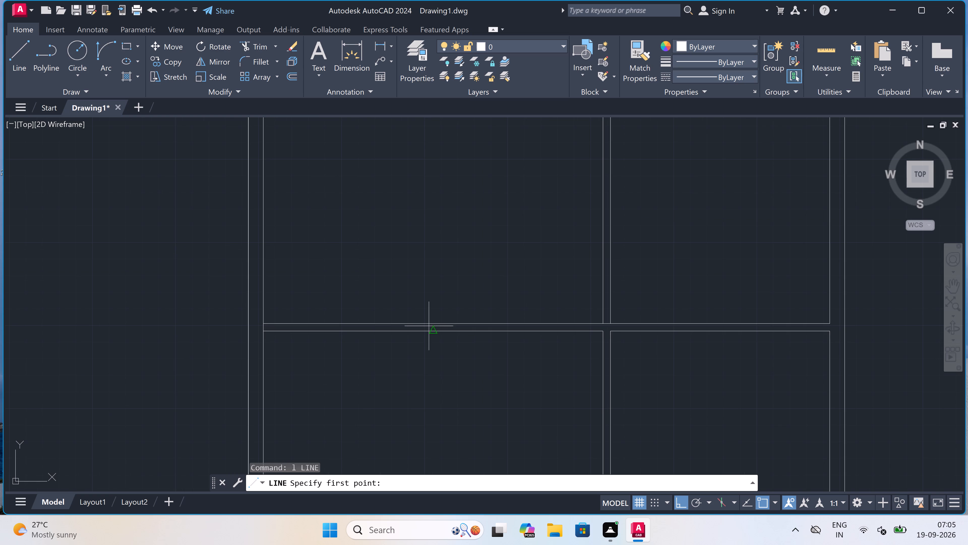
pyautogui.click(430, 324)
pyautogui.click(429, 331)
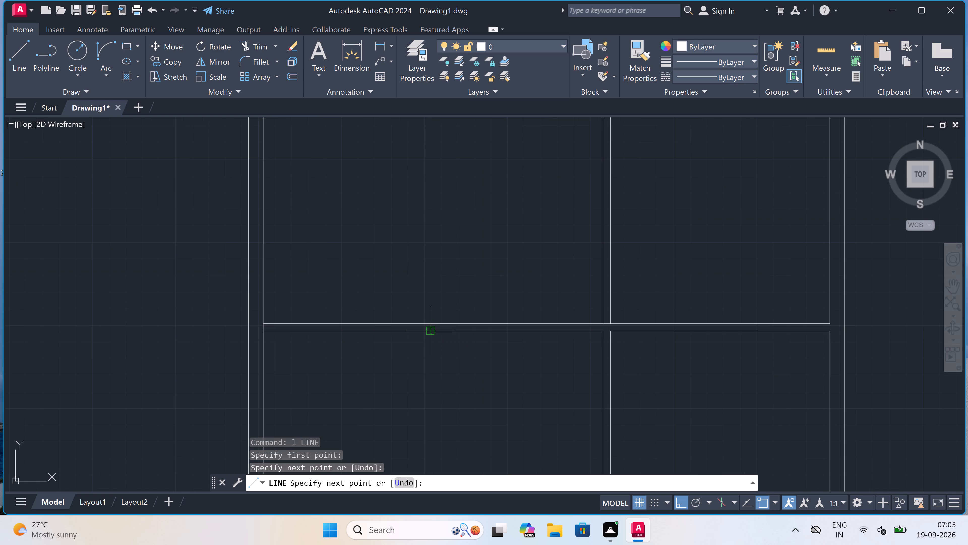
pyautogui.press('Escape')
pyautogui.press('space')
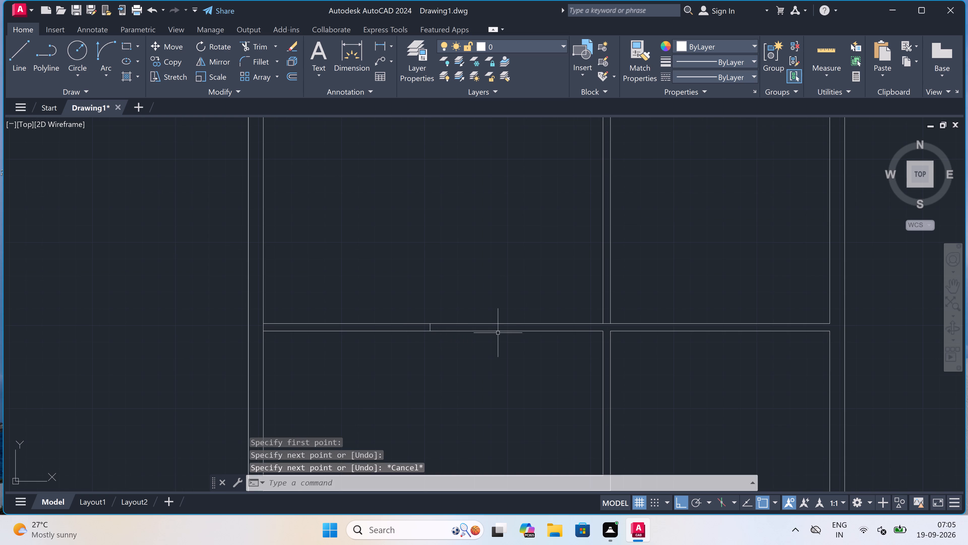
pyautogui.scroll(2, 588, 330)
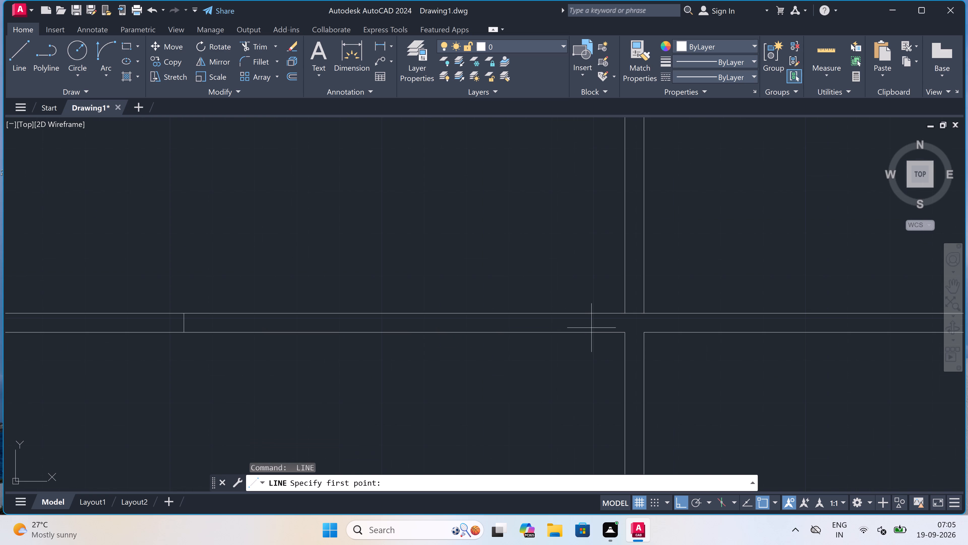
pyautogui.click(590, 314)
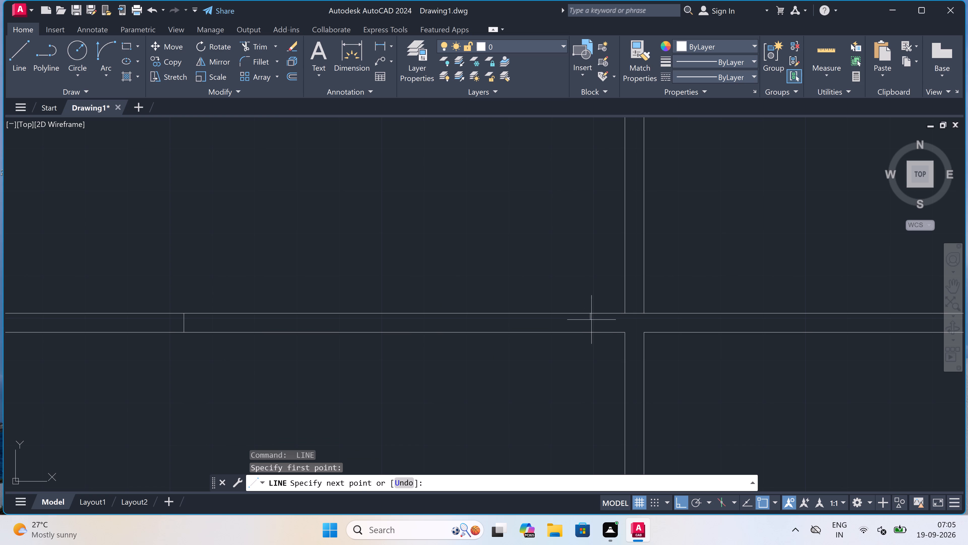
pyautogui.click(590, 336)
pyautogui.press('Escape')
pyautogui.scroll(-2, 593, 322)
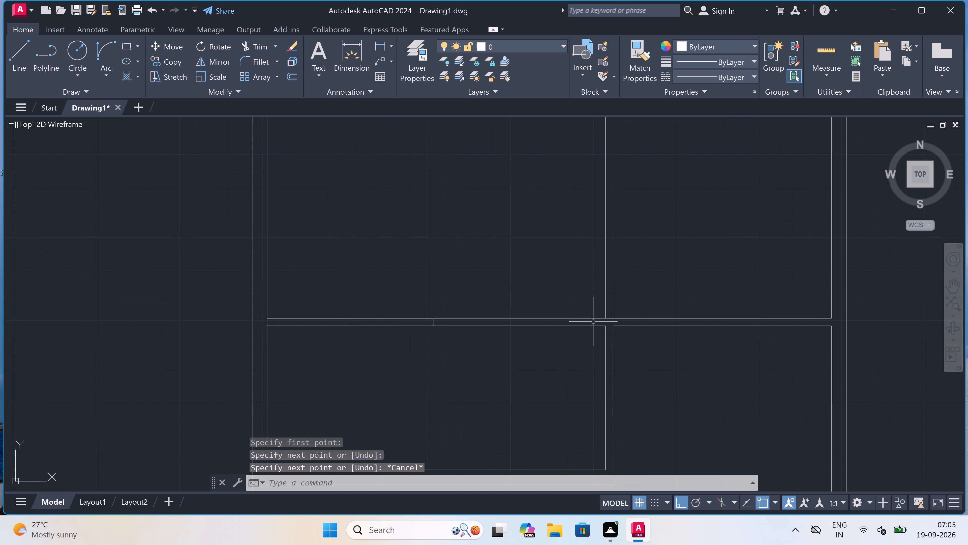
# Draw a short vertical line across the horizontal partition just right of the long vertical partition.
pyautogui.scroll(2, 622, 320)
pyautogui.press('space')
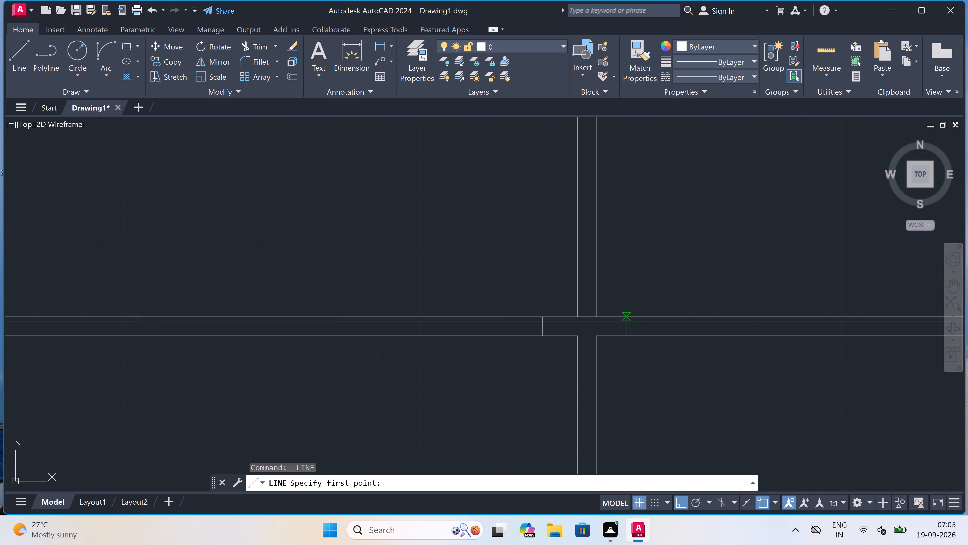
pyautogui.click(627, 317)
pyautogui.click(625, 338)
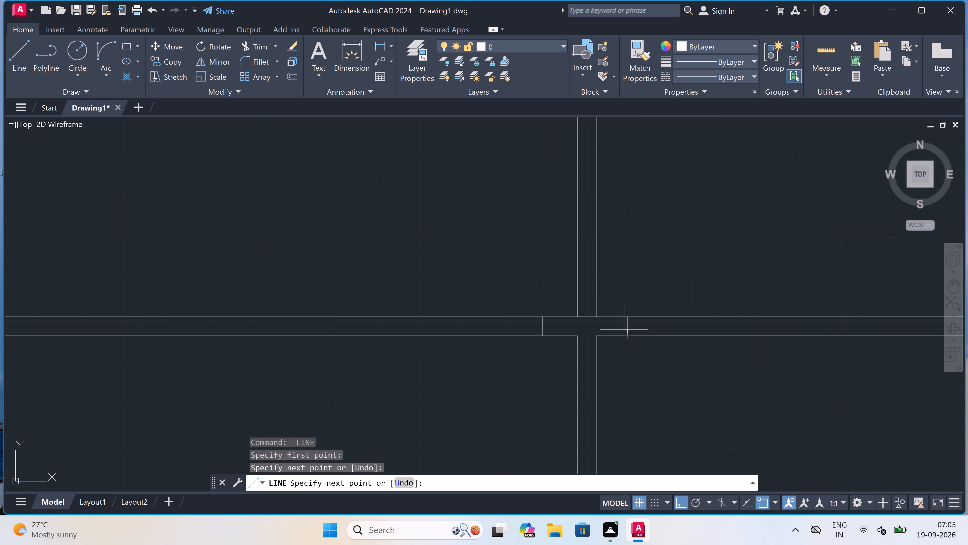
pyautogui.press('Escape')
# Trim away the short lines on both sides of the long vertical partition and the horizontal partition's lower face piece just left of that partition.
pyautogui.scroll(-6, 577, 321)
pyautogui.scroll(1, 572, 291)
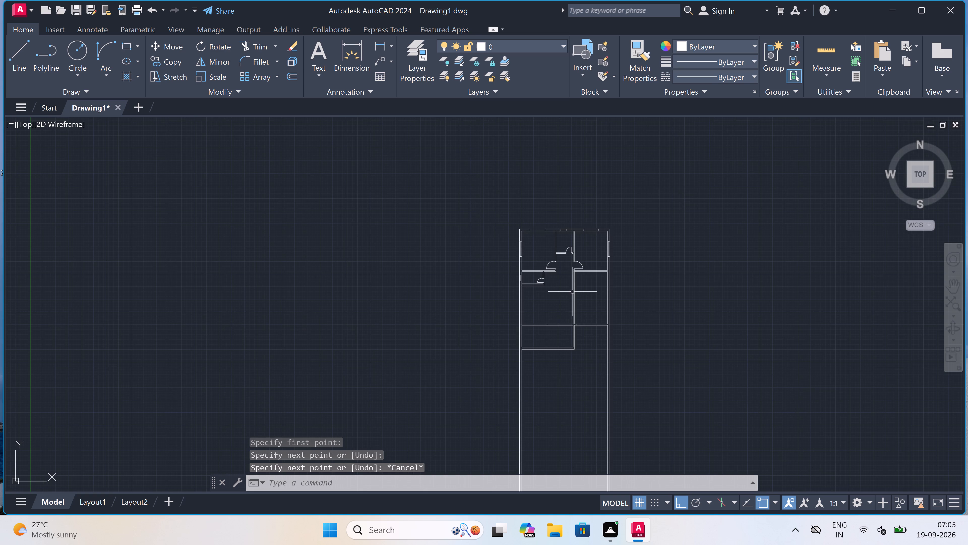
pyautogui.scroll(2, 572, 291)
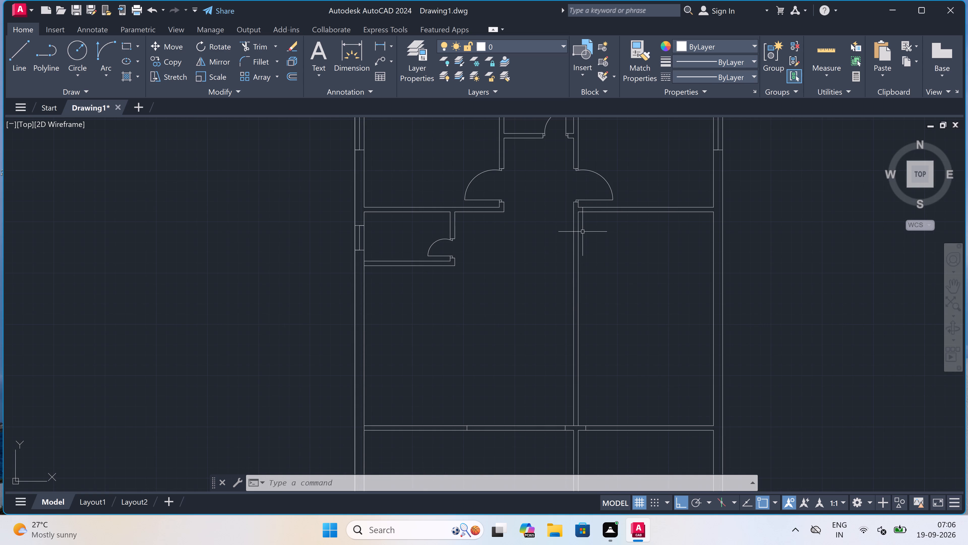
pyautogui.scroll(-2, 583, 232)
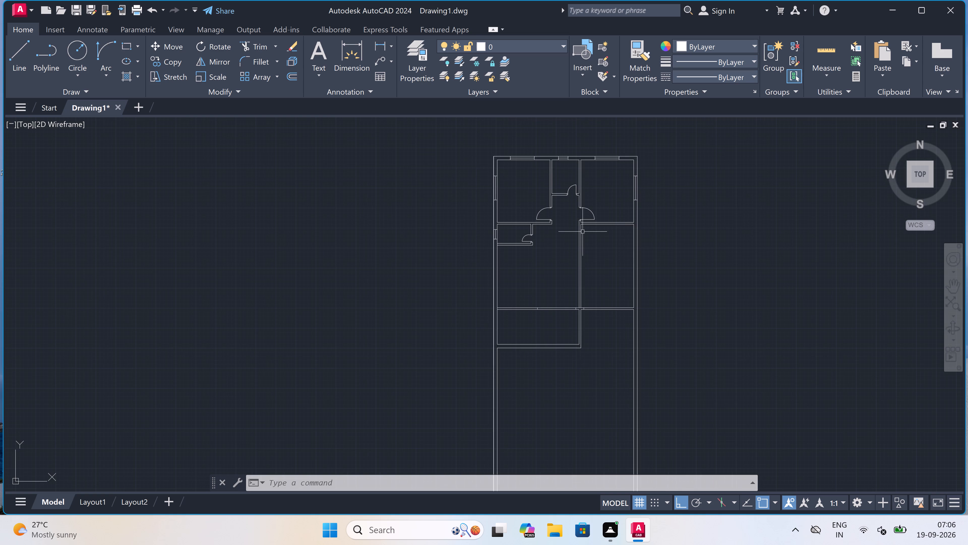
pyautogui.scroll(2, 583, 232)
pyautogui.scroll(-1, 583, 232)
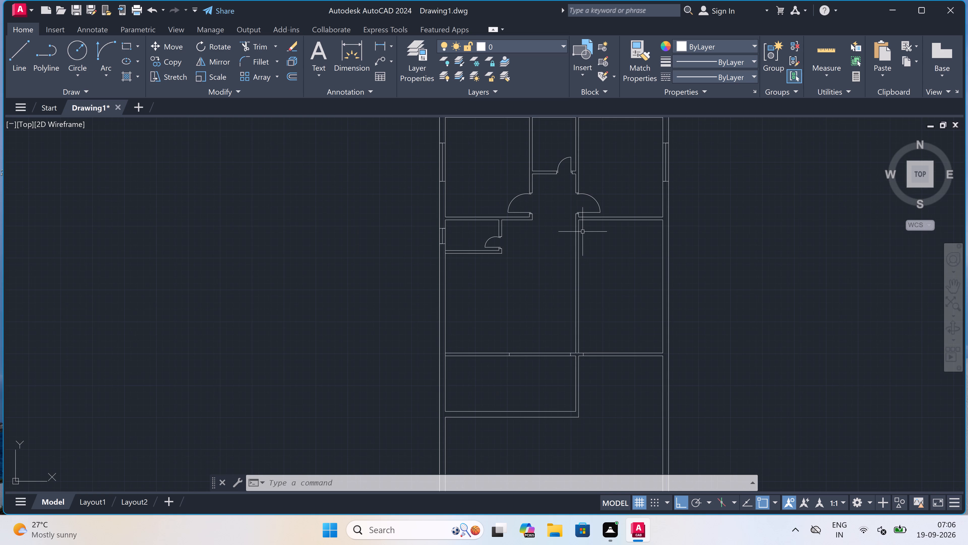
pyautogui.scroll(1, 582, 261)
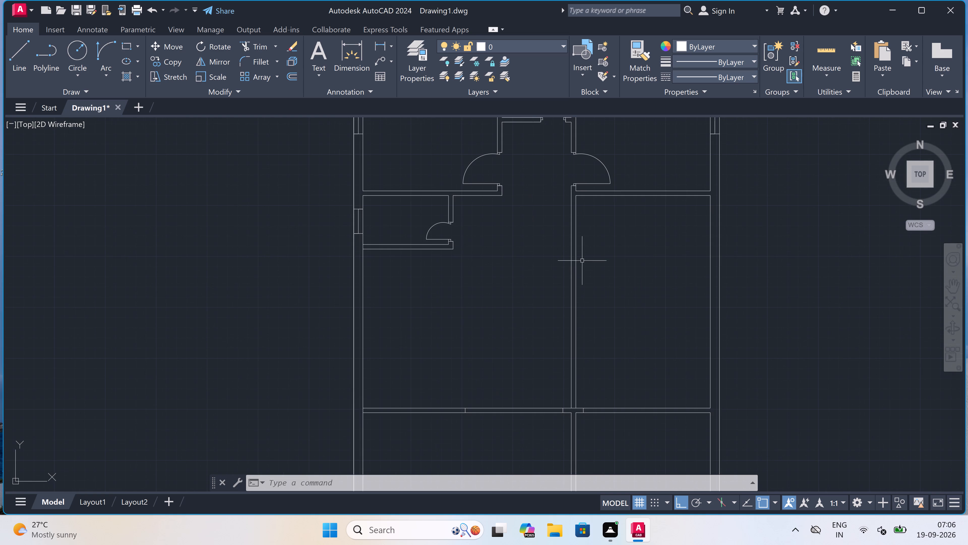
pyautogui.press('t')
pyautogui.press('r')
pyautogui.press('space')
pyautogui.scroll(3, 574, 418)
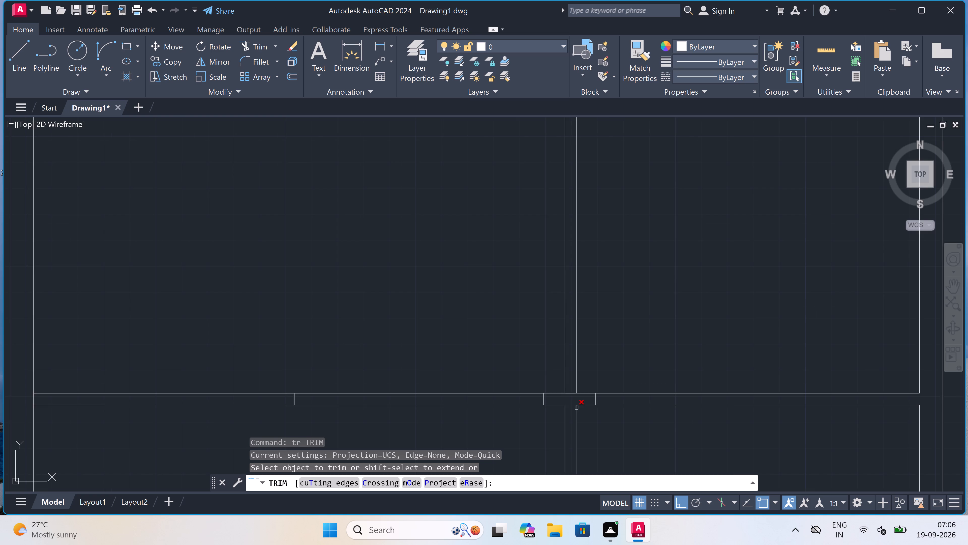
pyautogui.click(610, 393)
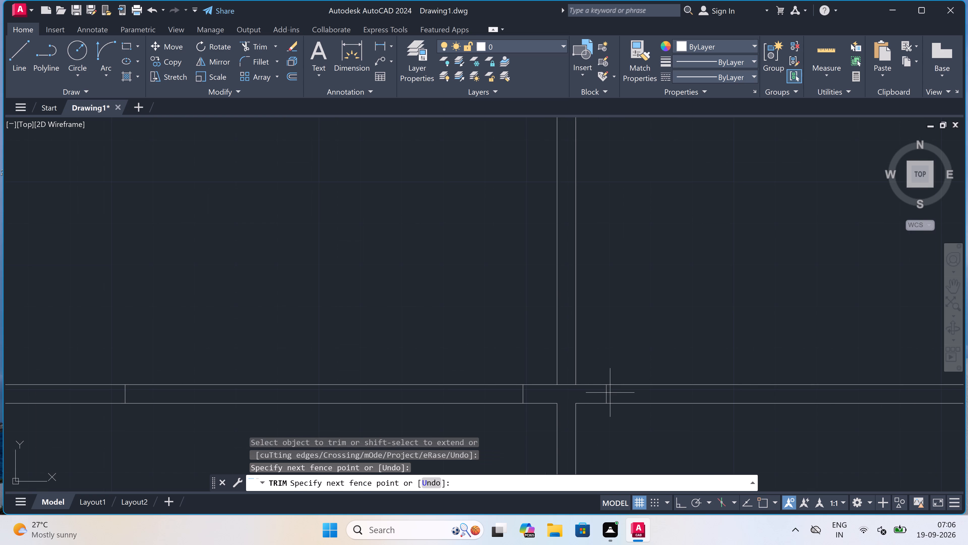
pyautogui.click(525, 404)
pyautogui.scroll(-2, 526, 400)
pyautogui.scroll(2, 526, 400)
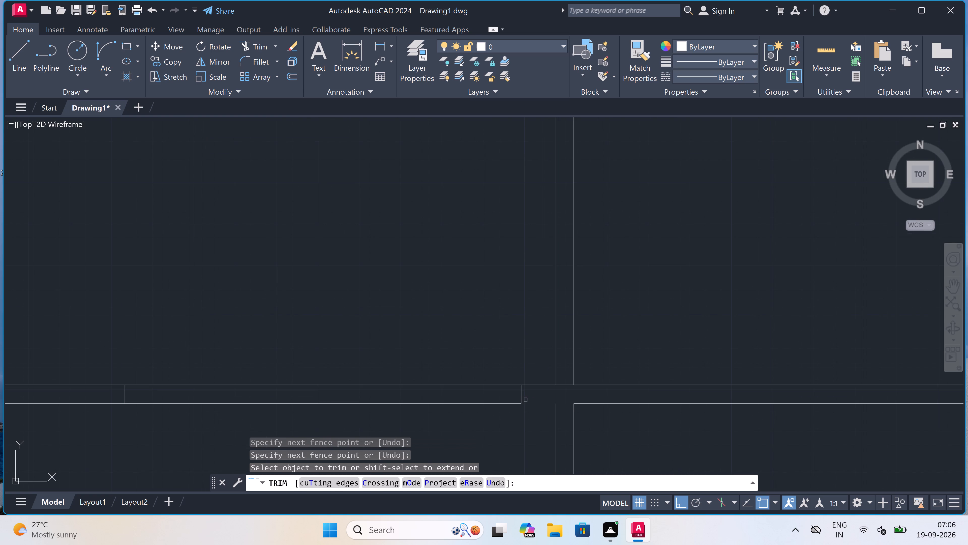
pyautogui.click(521, 394)
pyautogui.scroll(-3, 530, 394)
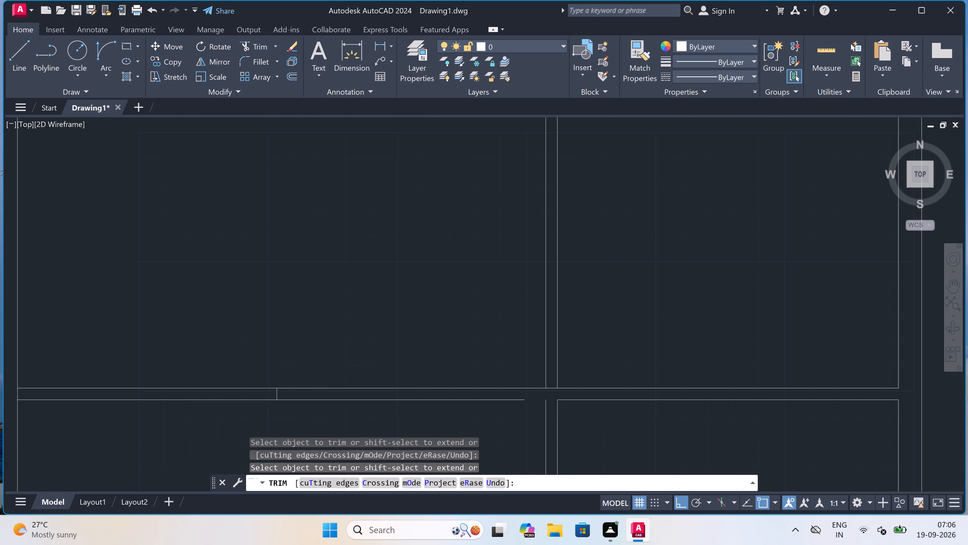
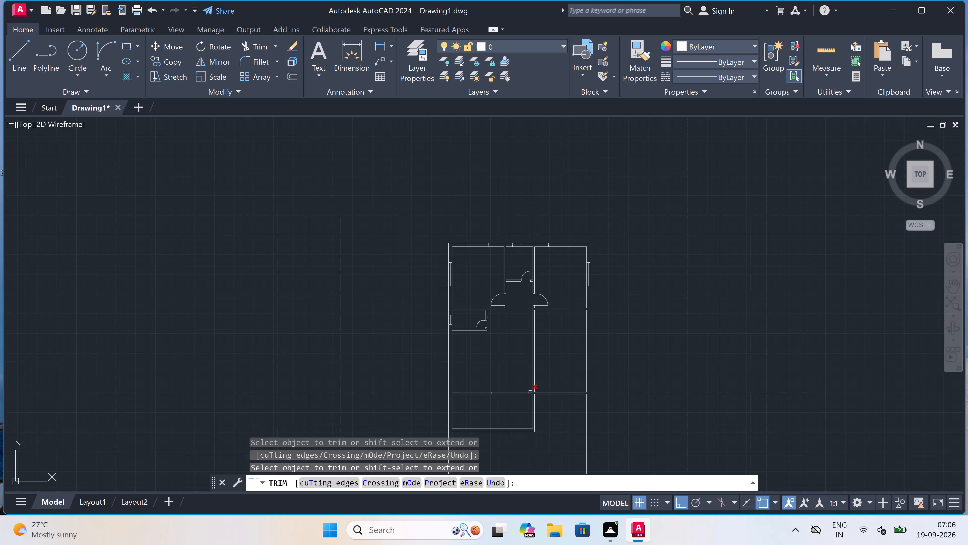
# Trim away the remaining short vertical line across the lower horizontal partition, midway left of the long vertical partition.
pyautogui.scroll(3, 486, 393)
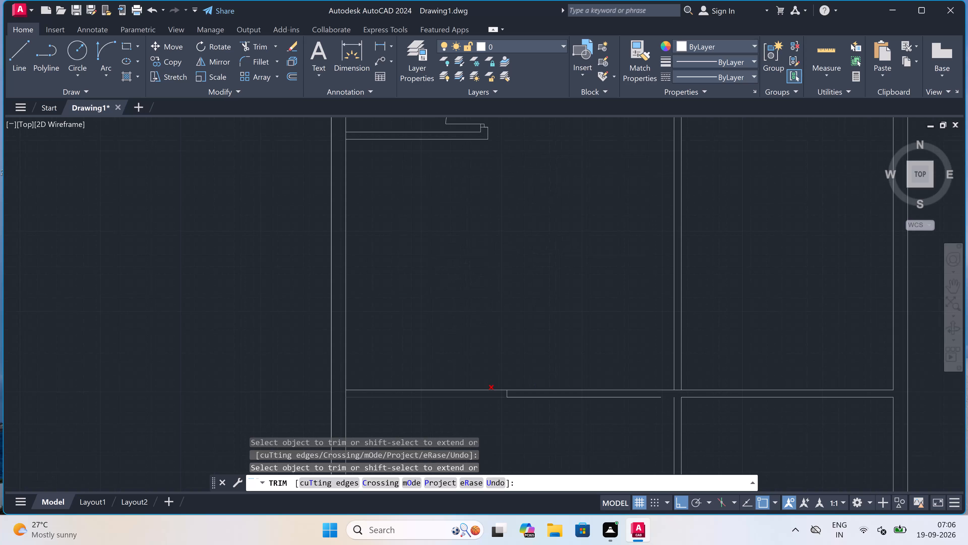
pyautogui.scroll(3, 508, 396)
pyautogui.click(510, 388)
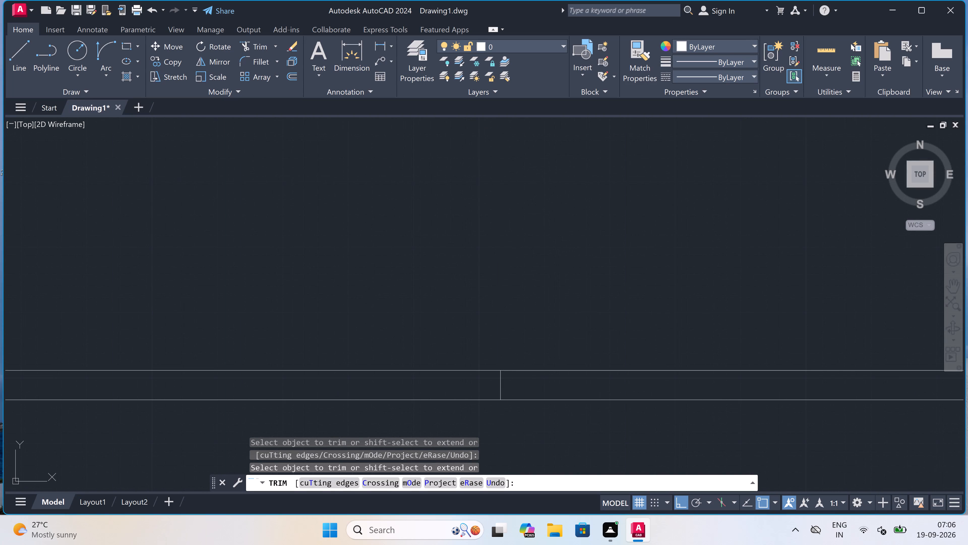
pyautogui.click(485, 388)
pyautogui.scroll(-6, 502, 361)
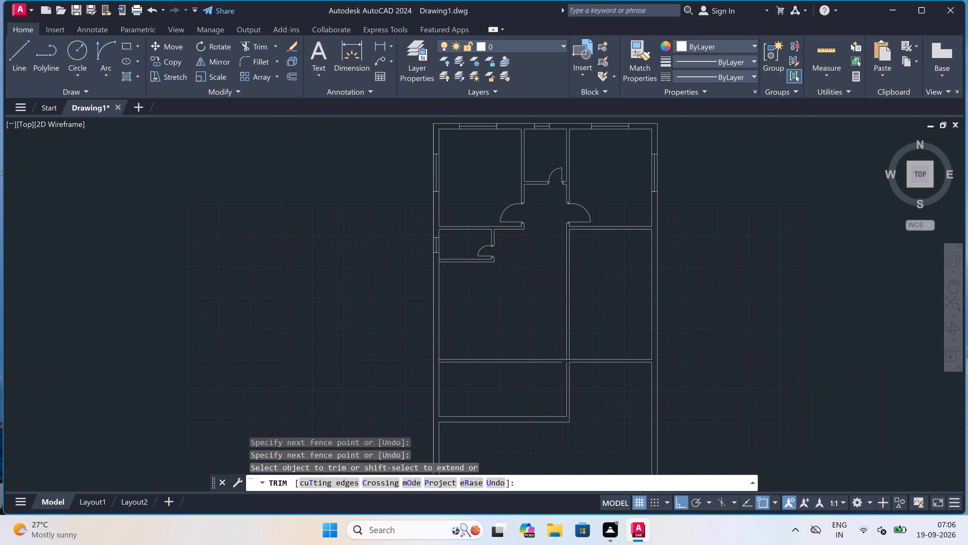
pyautogui.scroll(-1, 502, 357)
pyautogui.scroll(3, 499, 369)
pyautogui.press('Escape')
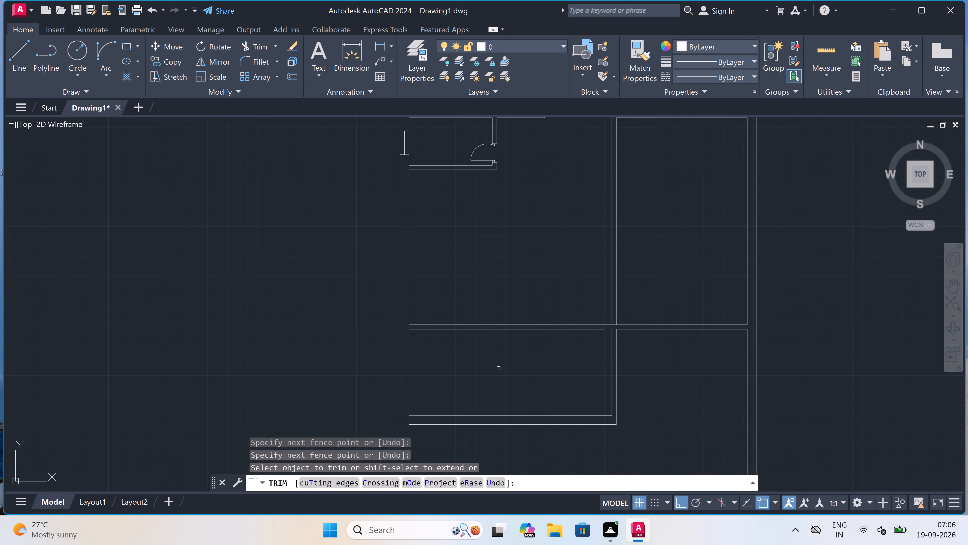
# Offset the inner face of the left outer wall 11' to the right, into the plan.
pyautogui.write('o')
pyautogui.press('space')
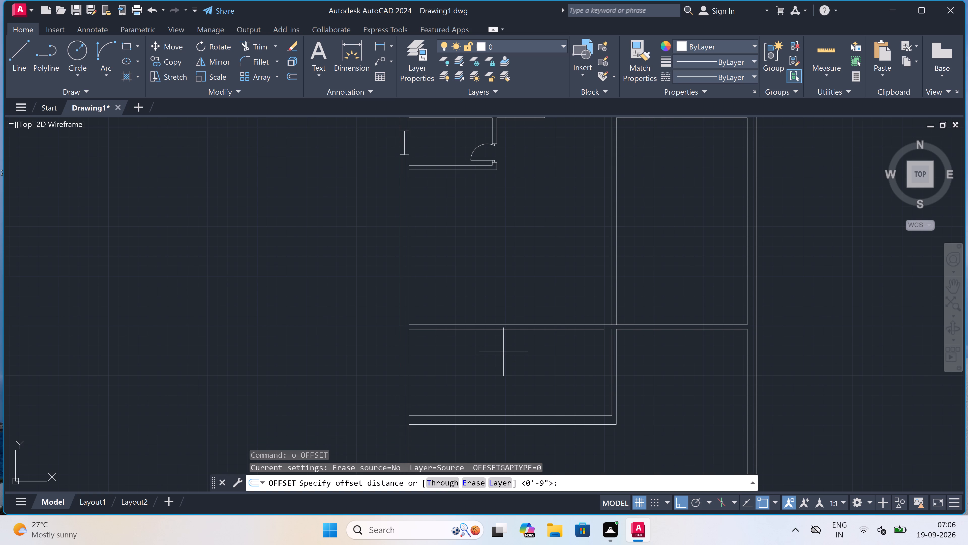
pyautogui.click(412, 362)
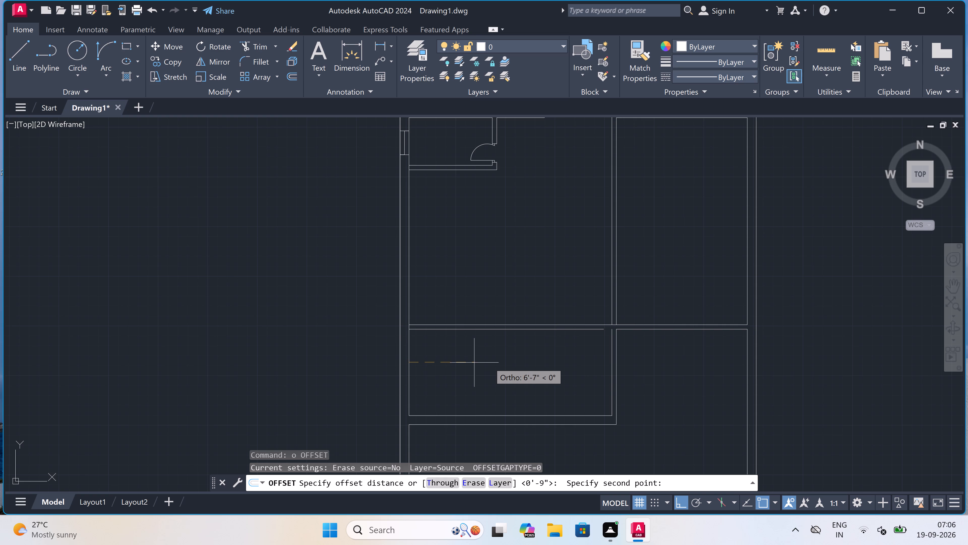
pyautogui.write("11'")
pyautogui.press('space')
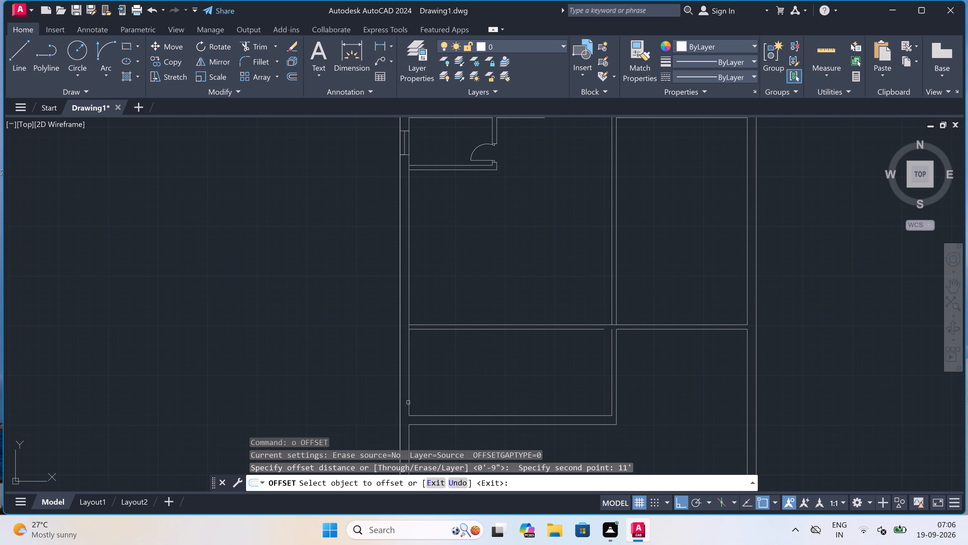
pyautogui.moveTo(408, 401); pyautogui.dragTo(413, 401)
pyautogui.click(447, 401)
pyautogui.press('Escape')
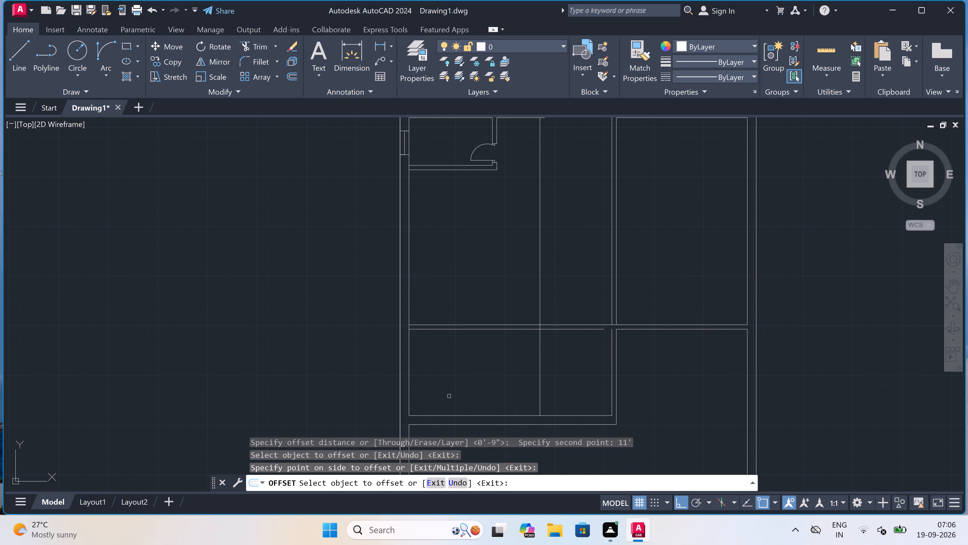
# Offset the new vertical line 4.5" to the right to form a second partition face.
pyautogui.press('space')
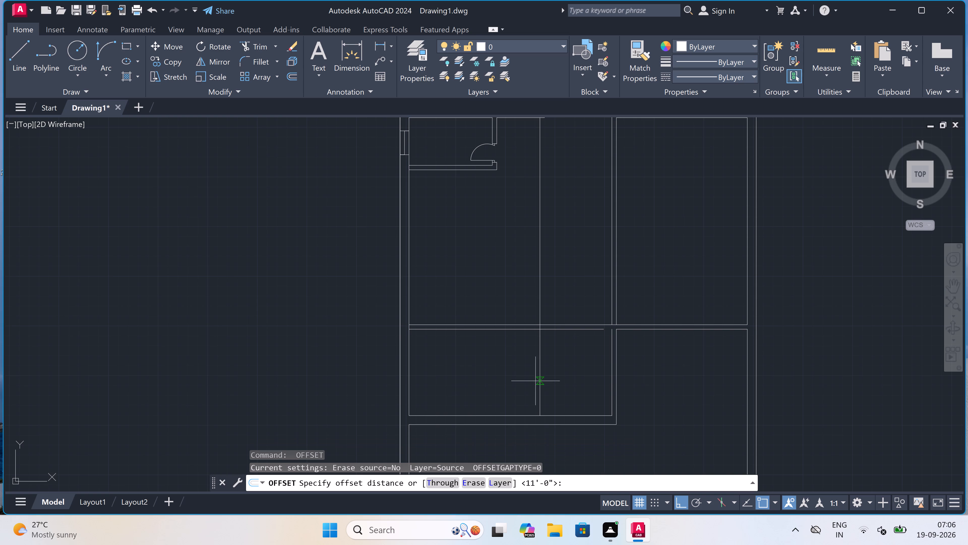
pyautogui.click(538, 379)
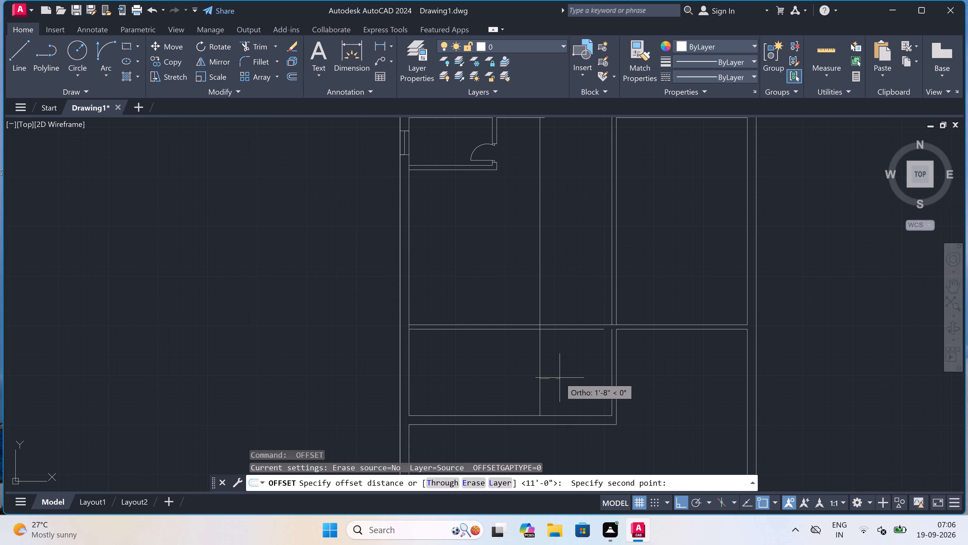
pyautogui.write('4.5"')
pyautogui.press('space')
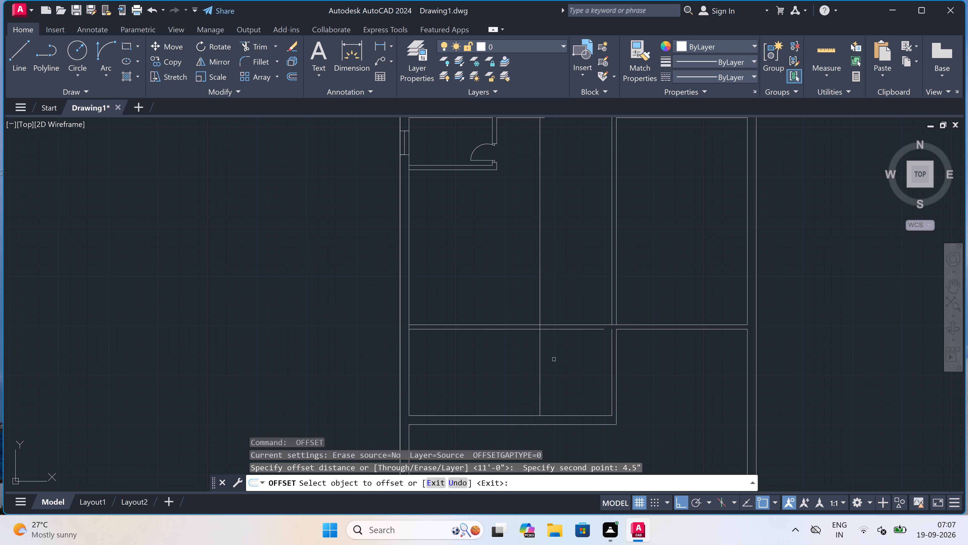
pyautogui.click(539, 355)
pyautogui.moveTo(545, 355); pyautogui.dragTo(549, 355)
pyautogui.click(552, 355)
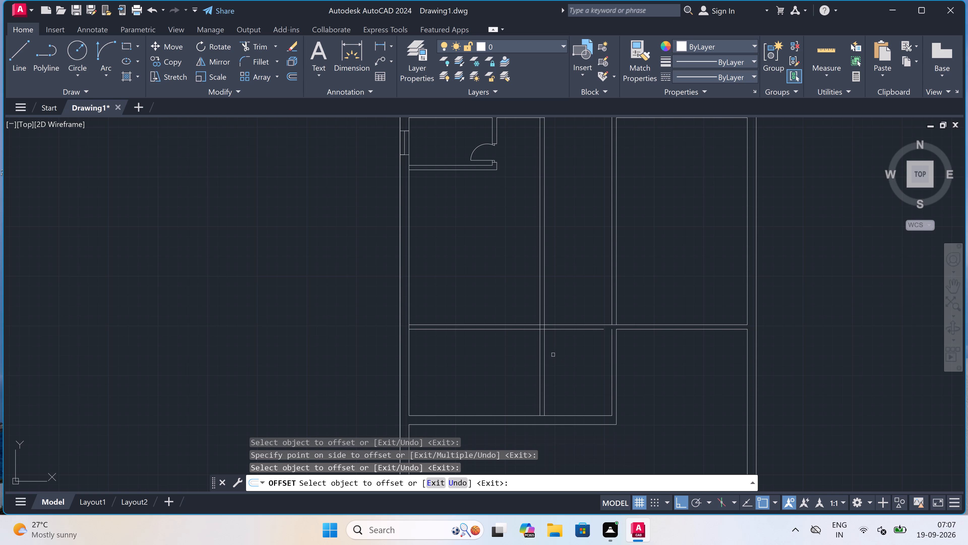
pyautogui.press('Escape')
# Trim the new partition's crossing with the horizontal partition, removing both vertical pieces between the horizontal faces and the lower face piece inside it.
pyautogui.write('tr')
pyautogui.press('space')
pyautogui.scroll(1, 541, 323)
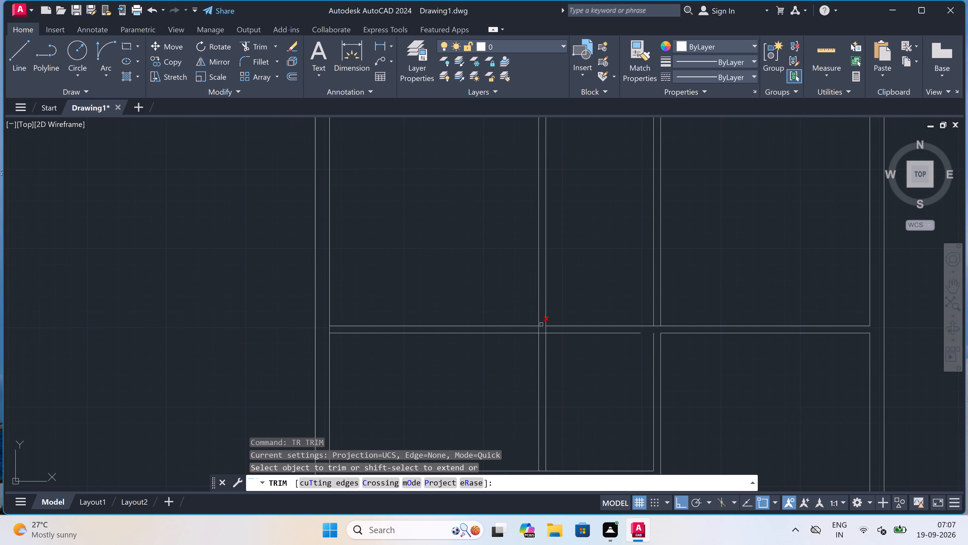
pyautogui.scroll(4, 541, 328)
pyautogui.moveTo(467, 338); pyautogui.dragTo(470, 339)
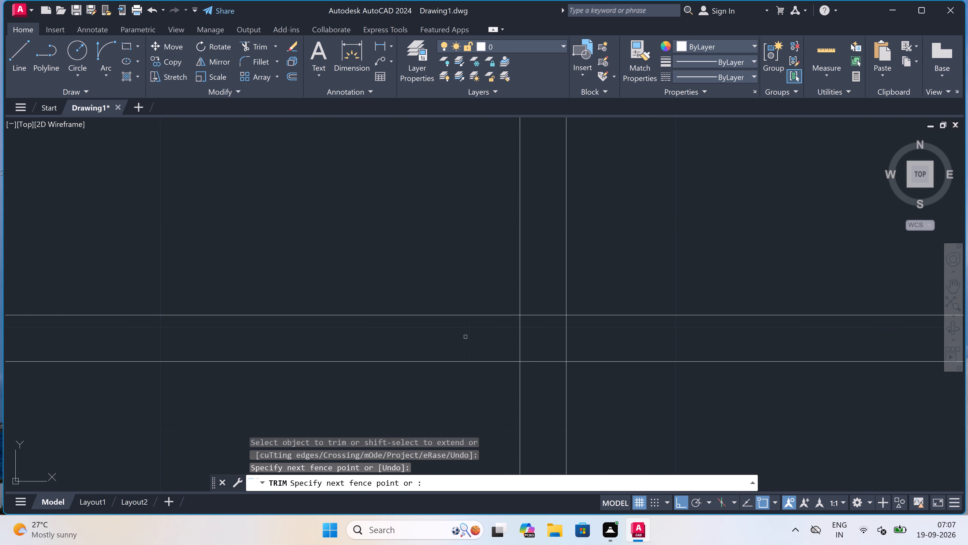
pyautogui.click(606, 351)
pyautogui.scroll(-2, 569, 331)
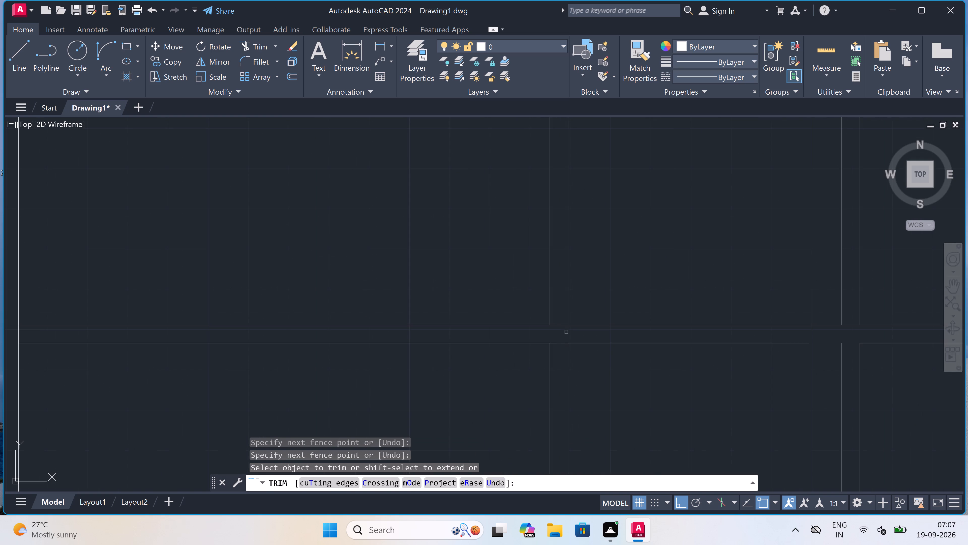
pyautogui.click(556, 339)
pyautogui.tripleClick(556, 350)
pyautogui.scroll(-2, 556, 340)
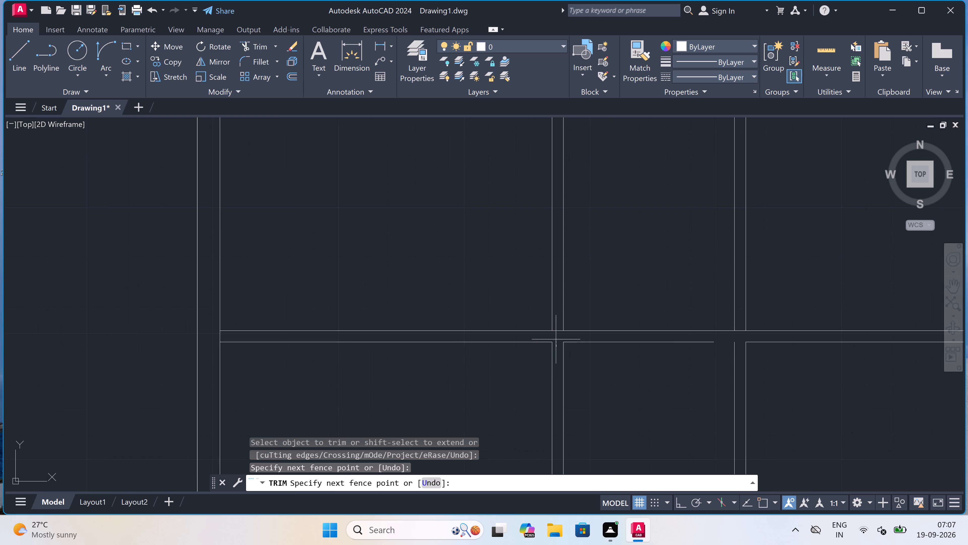
pyautogui.scroll(4, 556, 337)
pyautogui.click(556, 337)
pyautogui.scroll(-1, 557, 338)
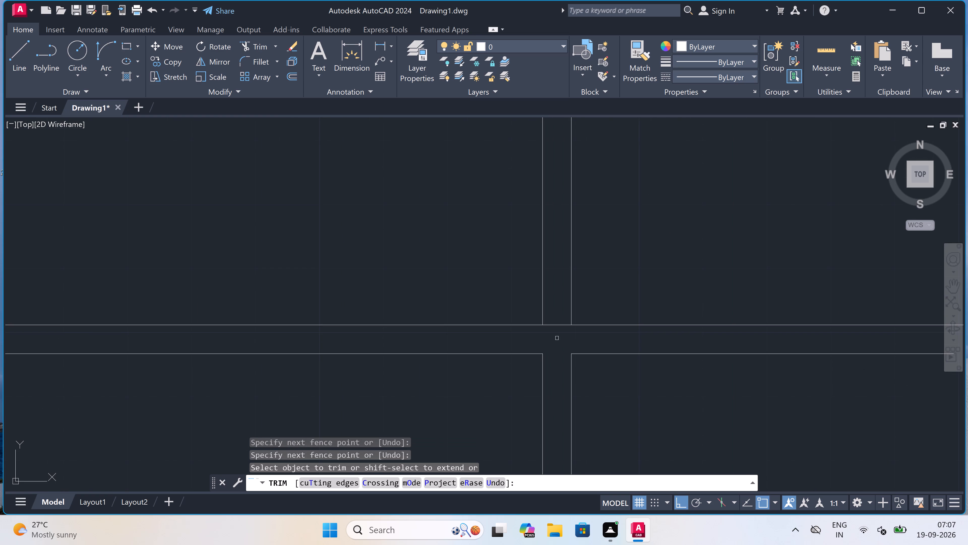
pyautogui.scroll(-1, 556, 338)
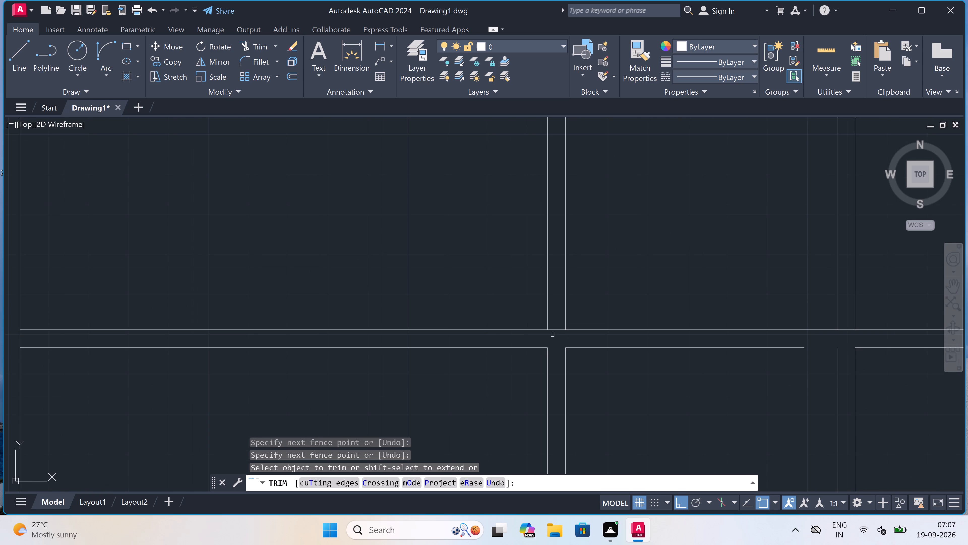
pyautogui.scroll(-1, 553, 335)
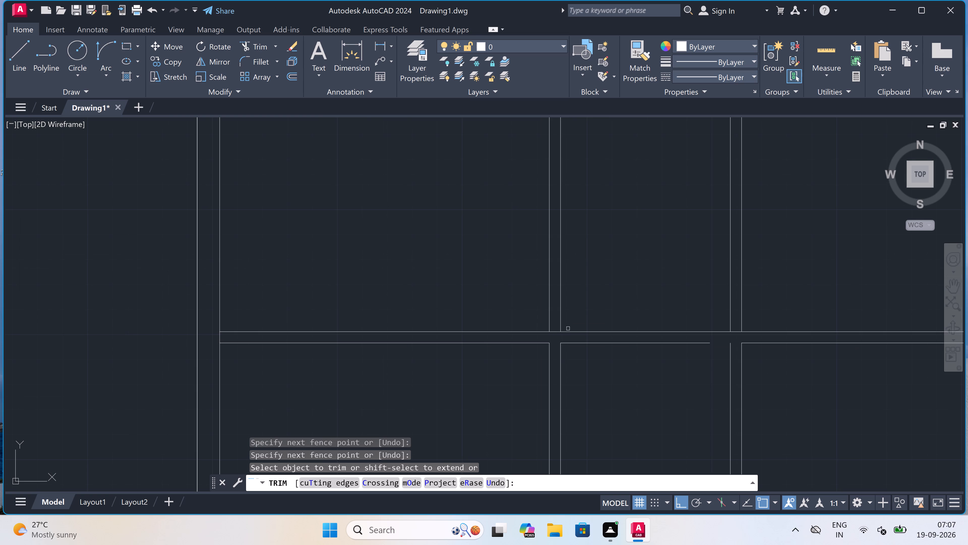
pyautogui.scroll(-4, 568, 329)
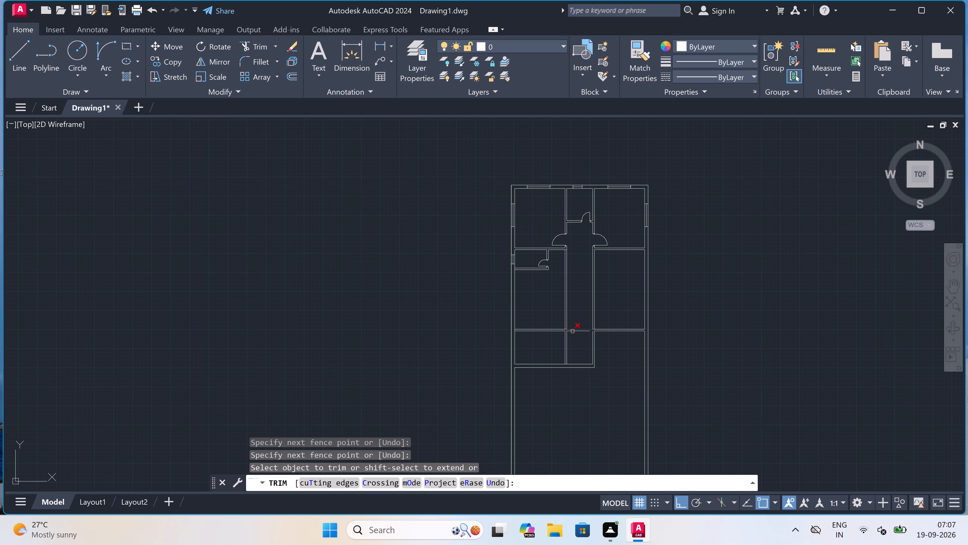
pyautogui.scroll(3, 582, 341)
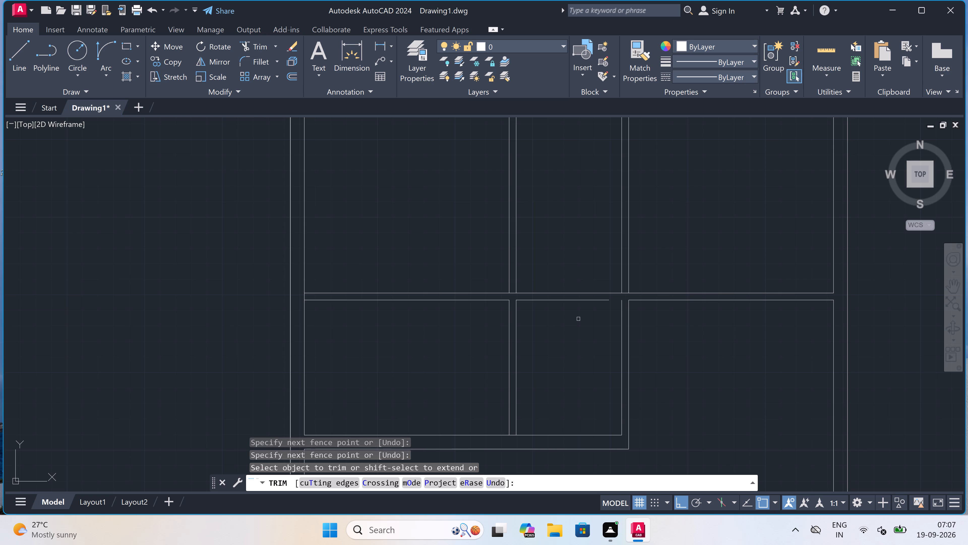
pyautogui.scroll(1, 578, 319)
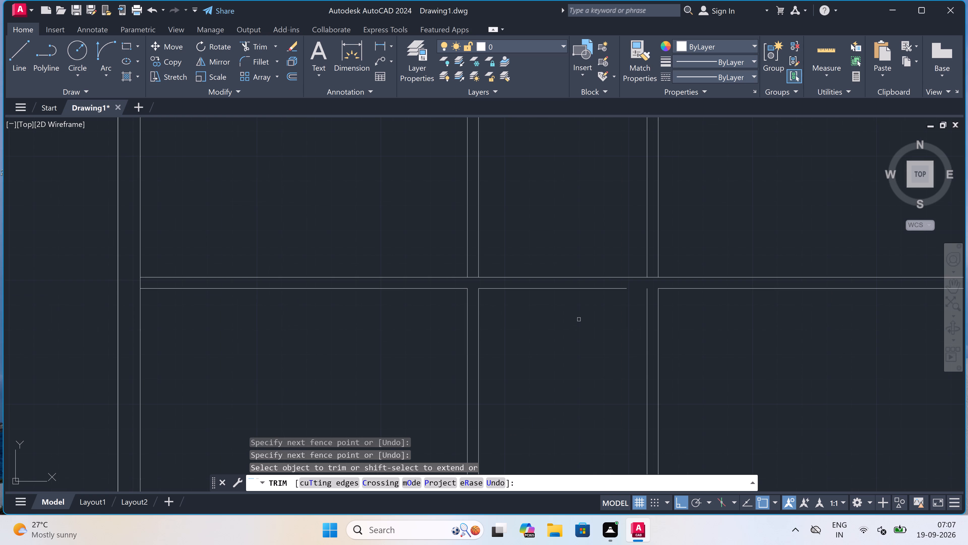
pyautogui.press('Escape')
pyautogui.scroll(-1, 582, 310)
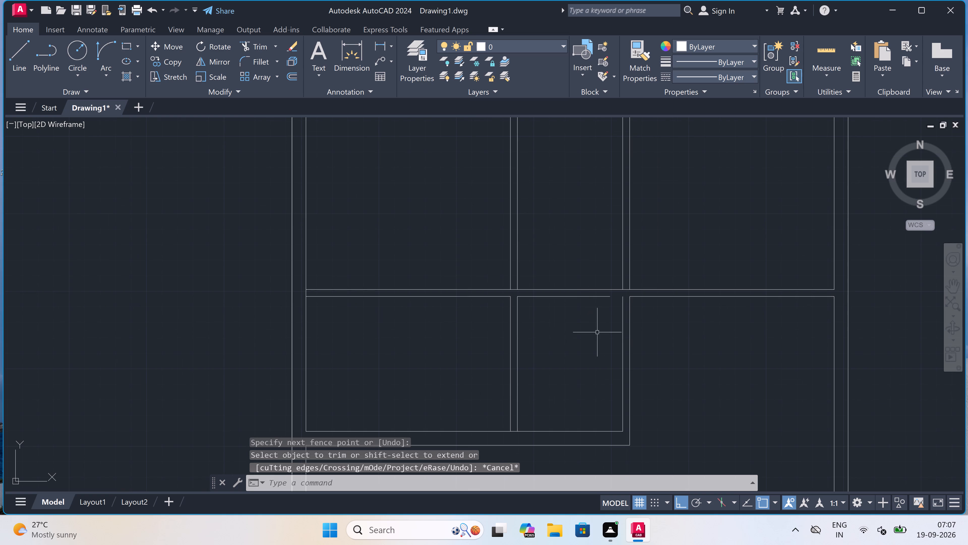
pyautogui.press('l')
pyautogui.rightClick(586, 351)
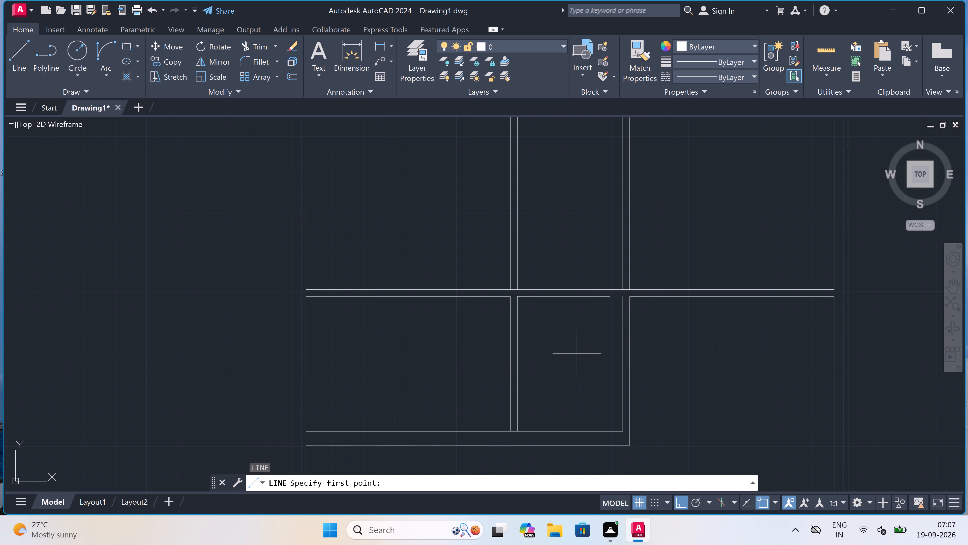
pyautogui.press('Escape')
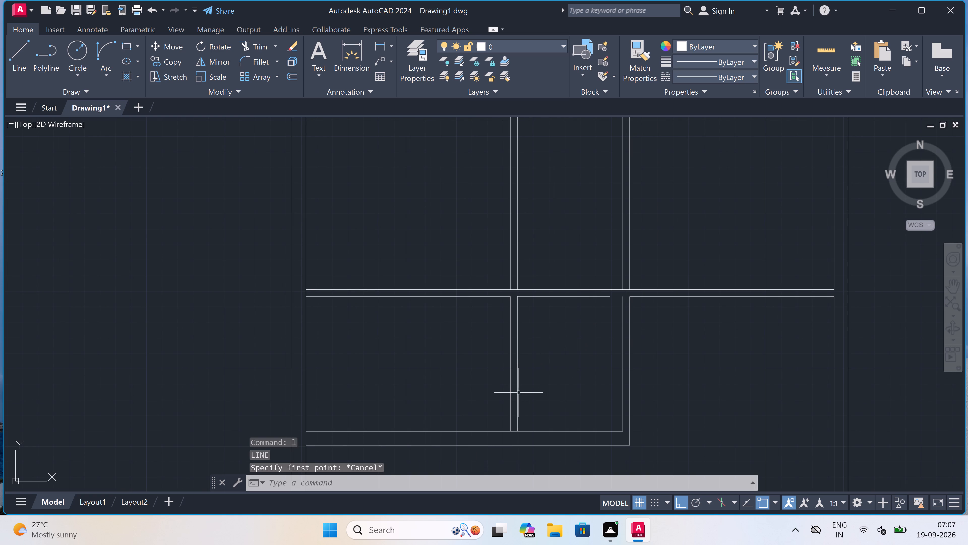
# Draw a short vertical line across the bottom wall, continuing the new partition's right face to the wall's outer face.
pyautogui.press('l')
pyautogui.press('space')
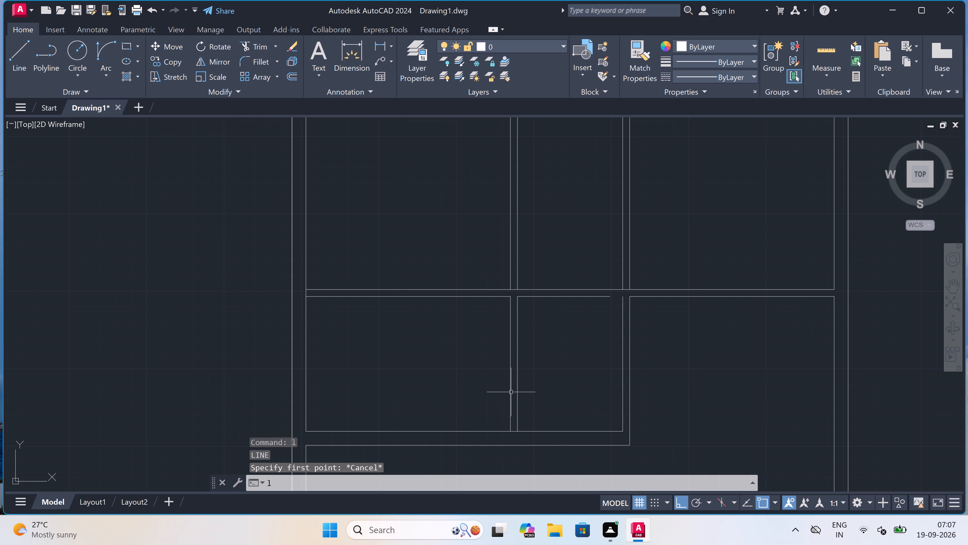
pyautogui.click(516, 429)
pyautogui.click(519, 443)
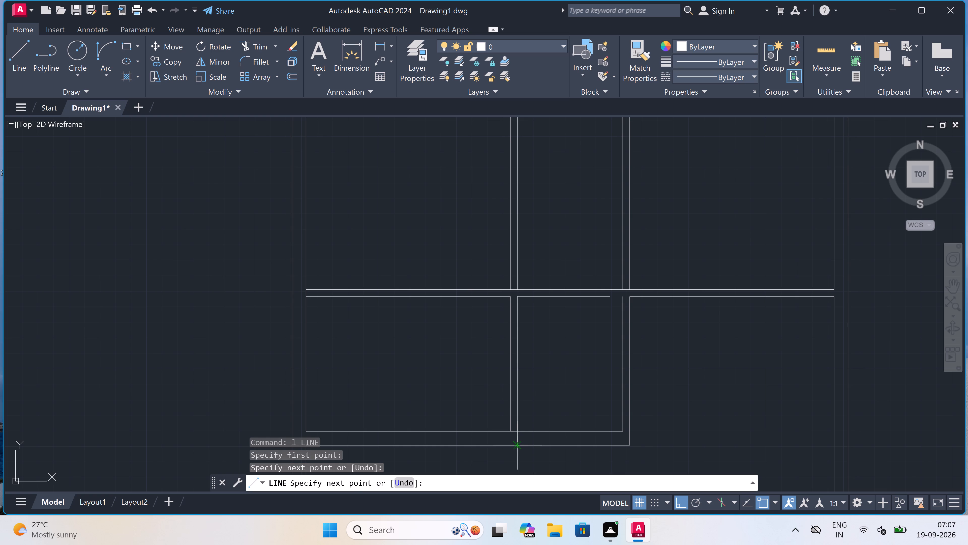
pyautogui.press('Escape')
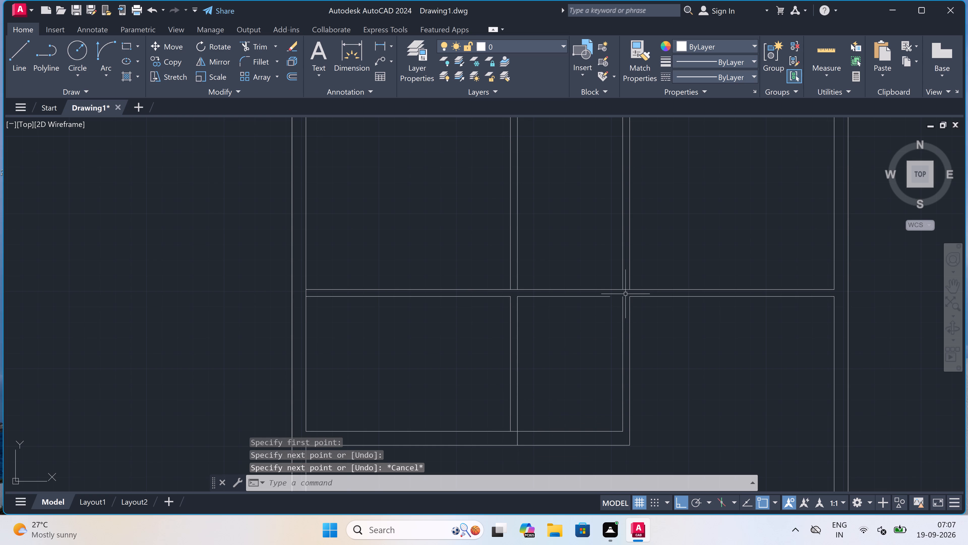
# Draw a line closing the gap in the horizontal partition's lower face, from the long vertical partition's right face to the broken end.
pyautogui.scroll(4, 627, 292)
pyautogui.press('space')
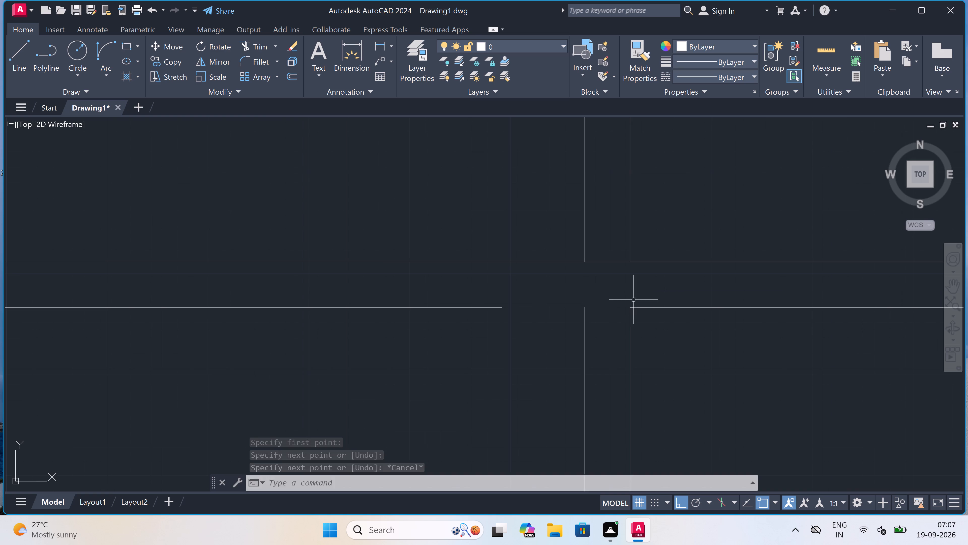
pyautogui.click(630, 307)
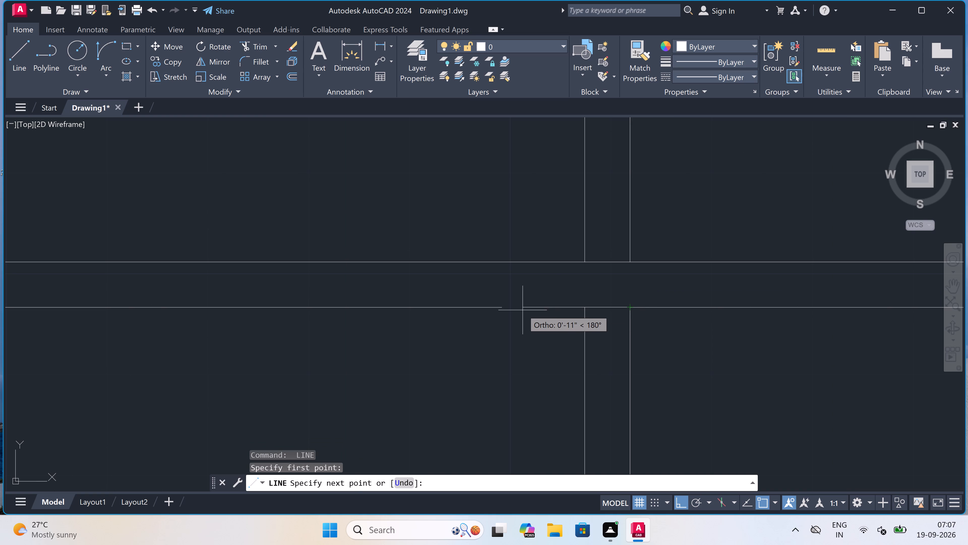
pyautogui.click(500, 305)
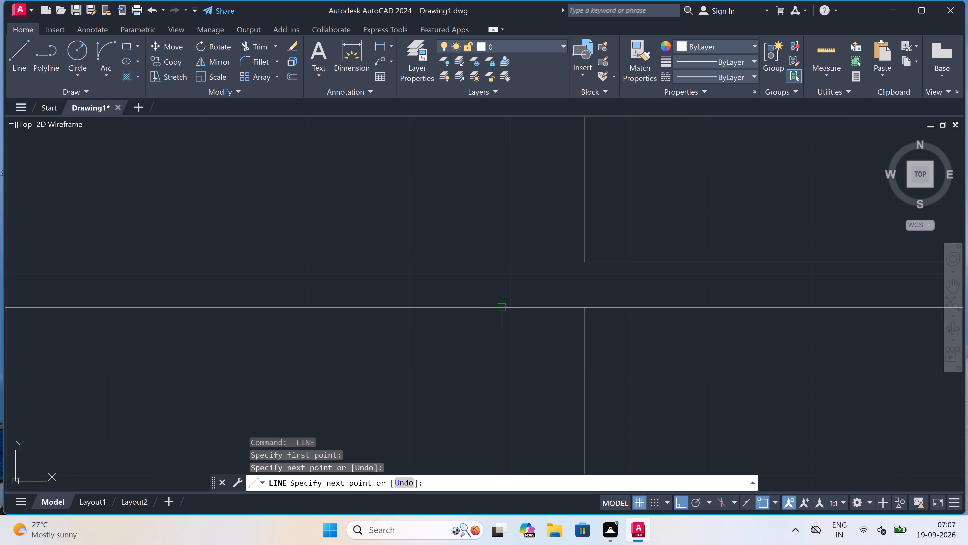
pyautogui.press('Escape')
# Trim away the small lower middle room's bottom wall and right partition, removing both faces of each below the horizontal partition.
pyautogui.scroll(-3, 504, 297)
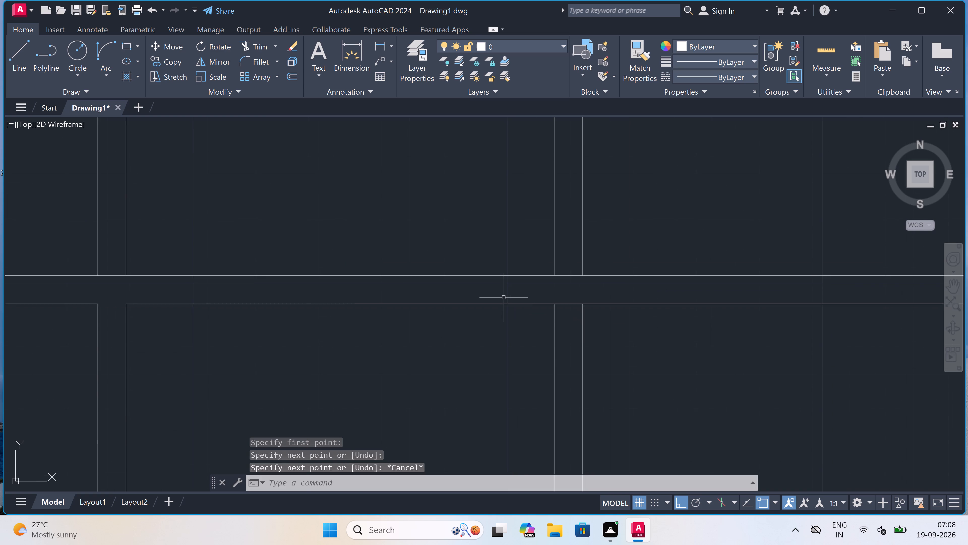
pyautogui.scroll(-2, 504, 297)
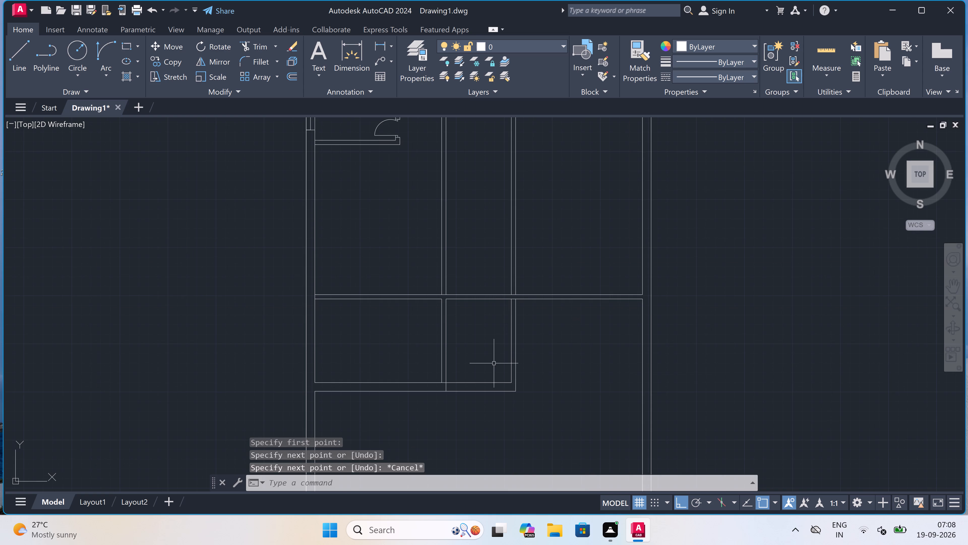
pyautogui.press('t')
pyautogui.write('r')
pyautogui.press('space')
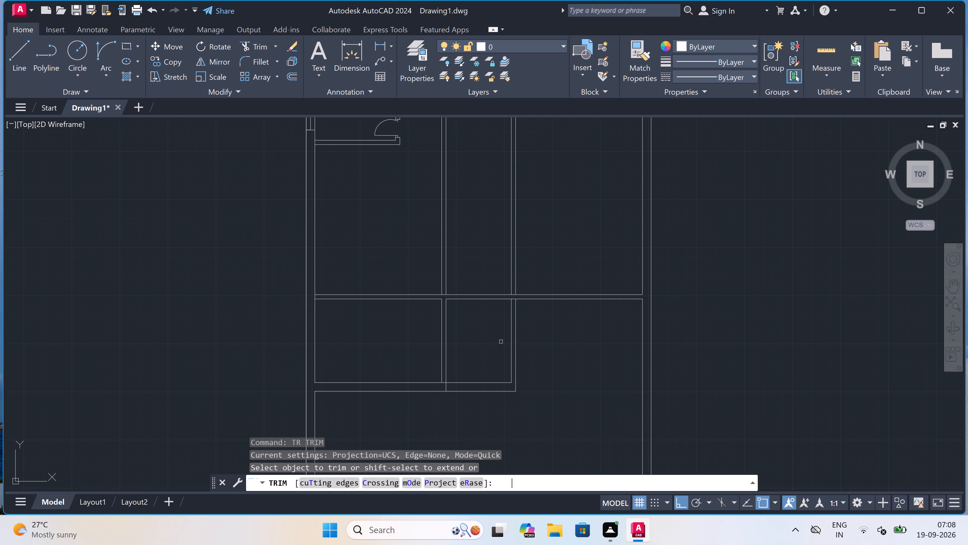
pyautogui.click(501, 342)
pyautogui.moveTo(488, 437); pyautogui.dragTo(494, 435)
pyautogui.doubleClick(511, 361)
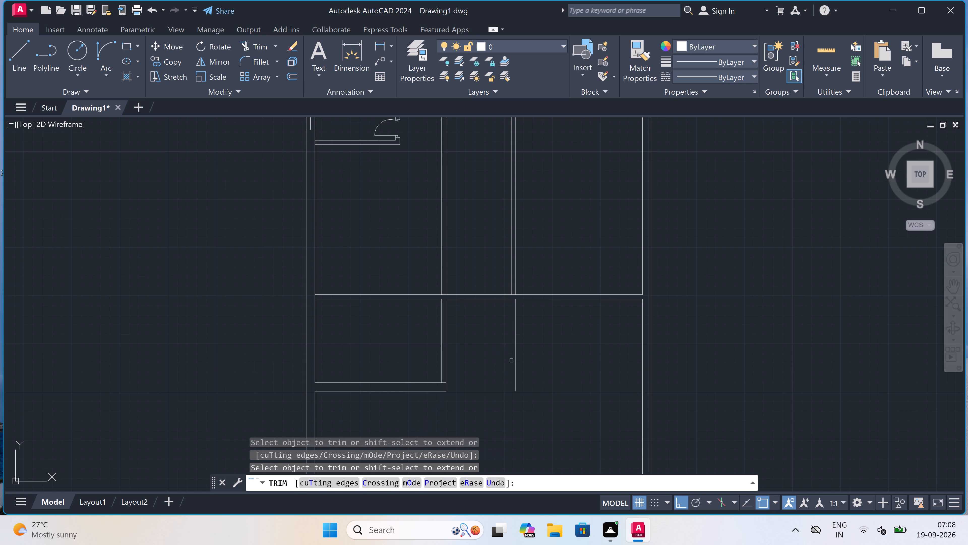
pyautogui.doubleClick(516, 360)
pyautogui.scroll(-2, 516, 360)
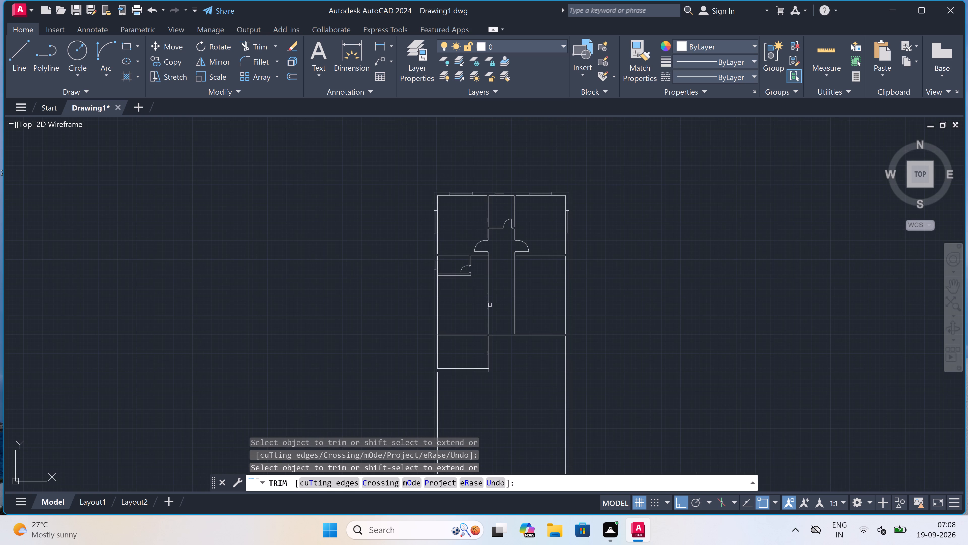
pyautogui.scroll(3, 476, 283)
pyautogui.scroll(-1, 477, 283)
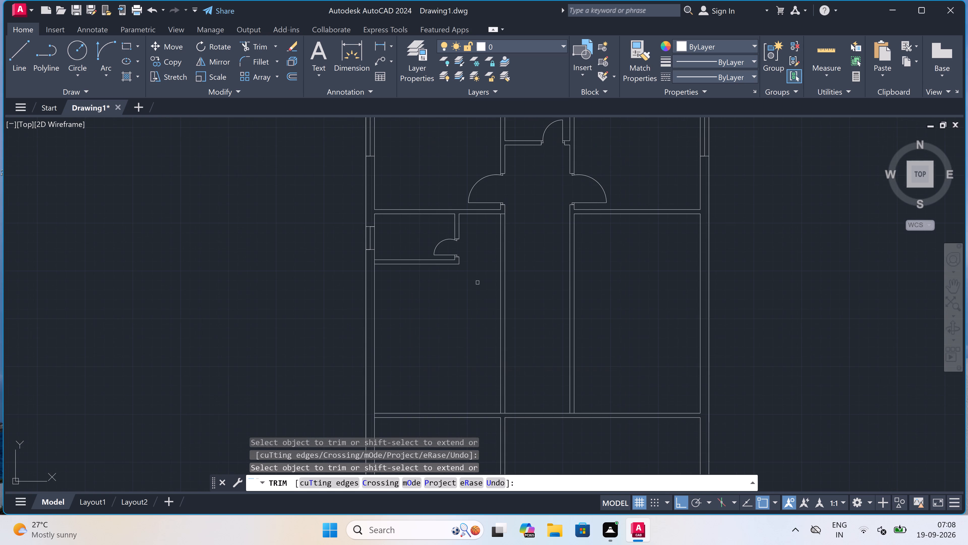
pyautogui.scroll(-1, 477, 283)
pyautogui.press('Escape')
# Draw a short vertical jamb line across the horizontal partition, slightly right of the long vertical partition at the corridor's lower end.
pyautogui.scroll(3, 480, 358)
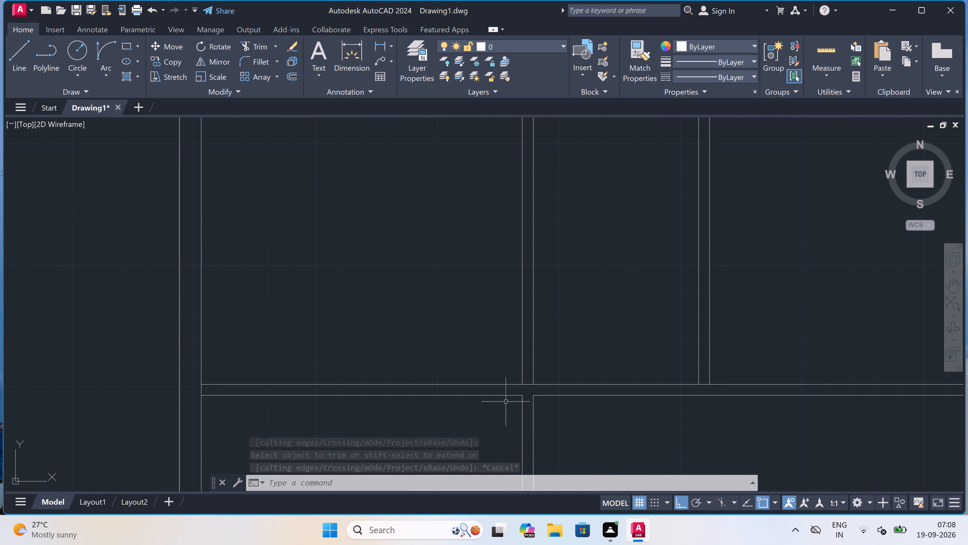
pyautogui.press('l')
pyautogui.press('space')
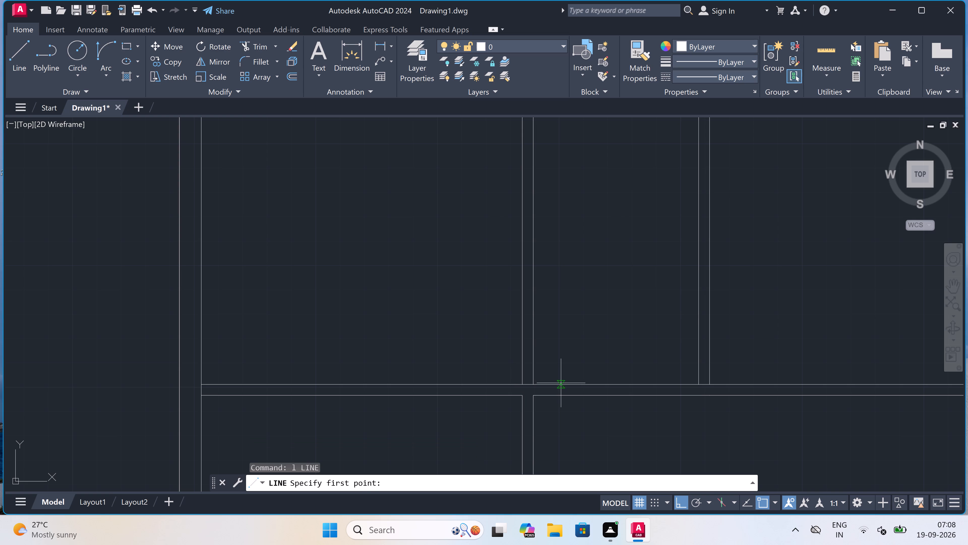
pyautogui.click(561, 383)
pyautogui.click(559, 398)
pyautogui.press('Escape')
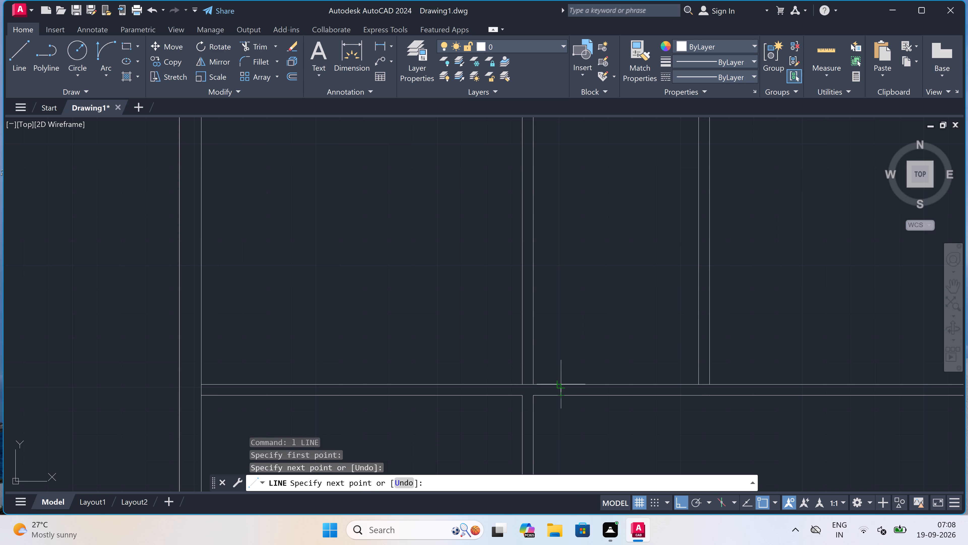
# Draw the left door leaf from the jamb's midpoint, 2" to the right and 3' upward.
pyautogui.scroll(-2, 538, 353)
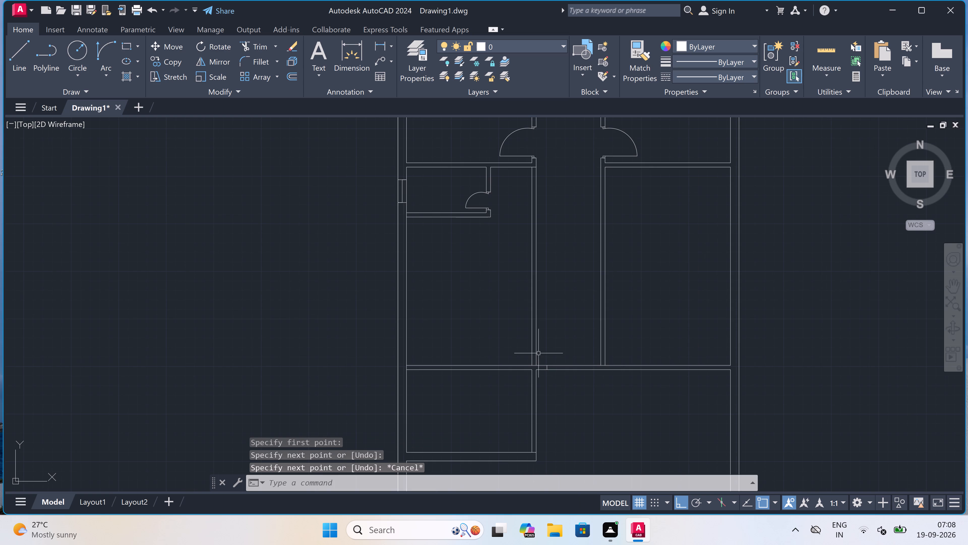
pyautogui.scroll(-1, 599, 365)
pyautogui.scroll(4, 599, 365)
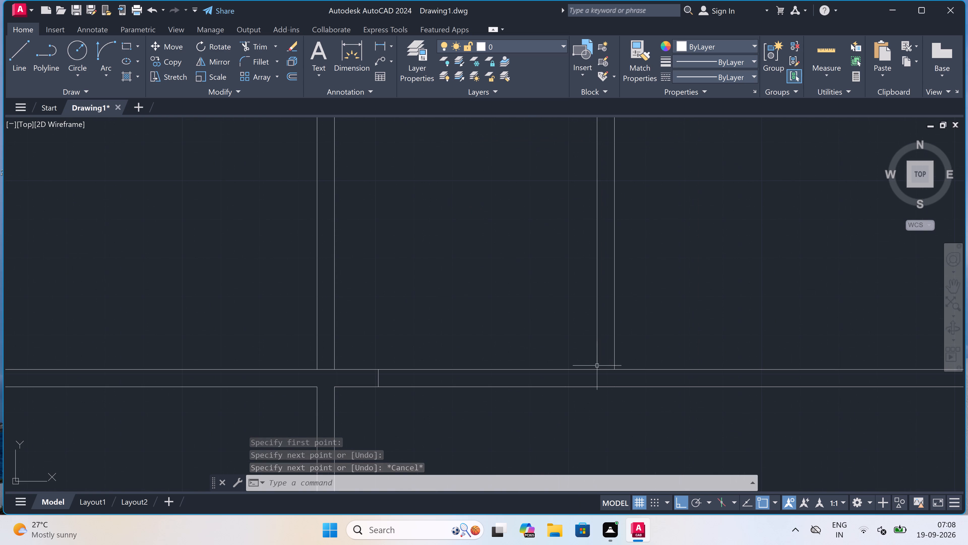
pyautogui.press('space')
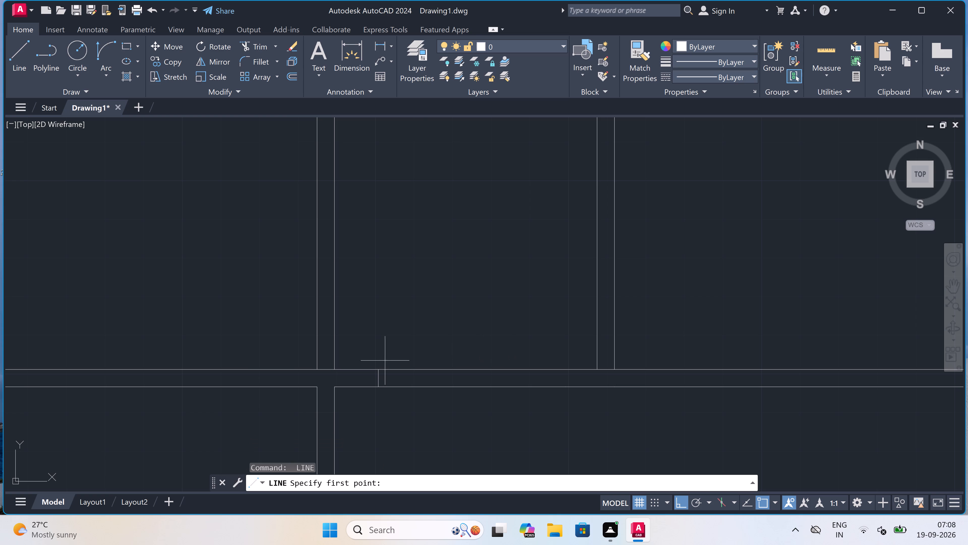
pyautogui.click(379, 380)
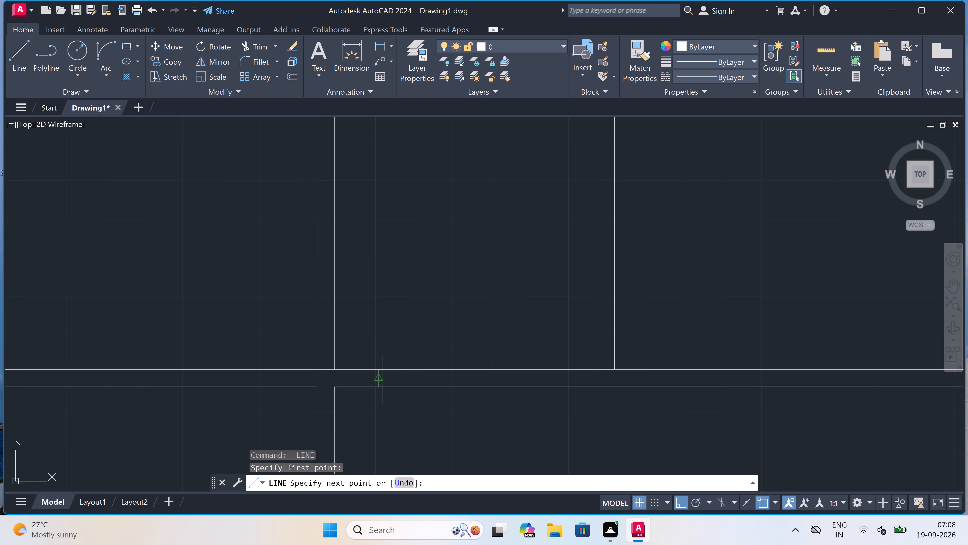
pyautogui.write('2"')
pyautogui.press('space')
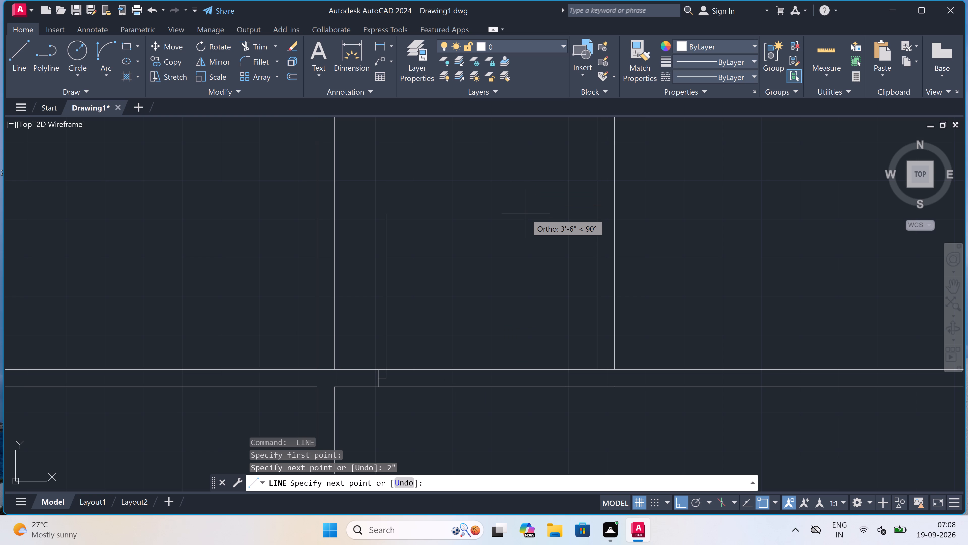
pyautogui.write("3'")
pyautogui.press('space')
pyautogui.press('Escape')
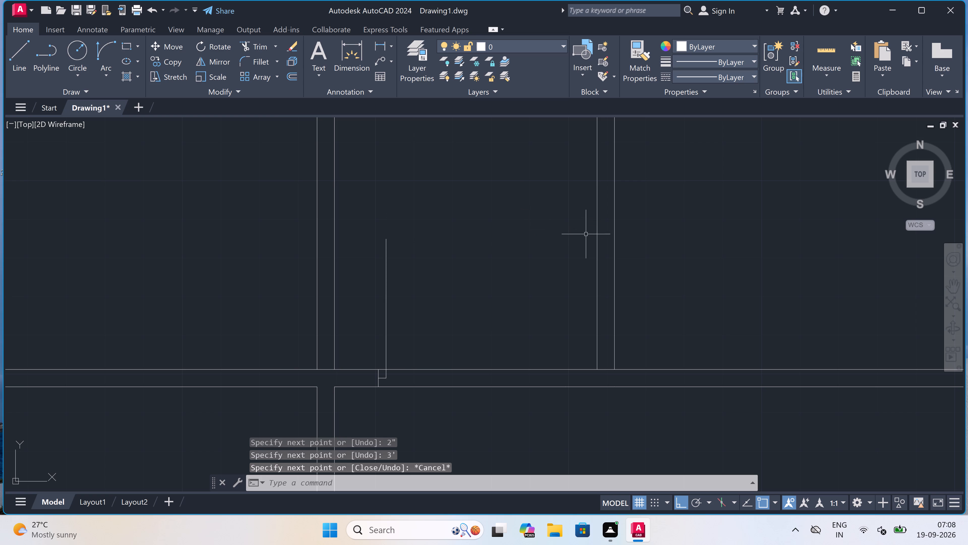
# Draw a second jamb line across the horizontal partition, continuing the left face of the corridor's right partition.
pyautogui.press('space')
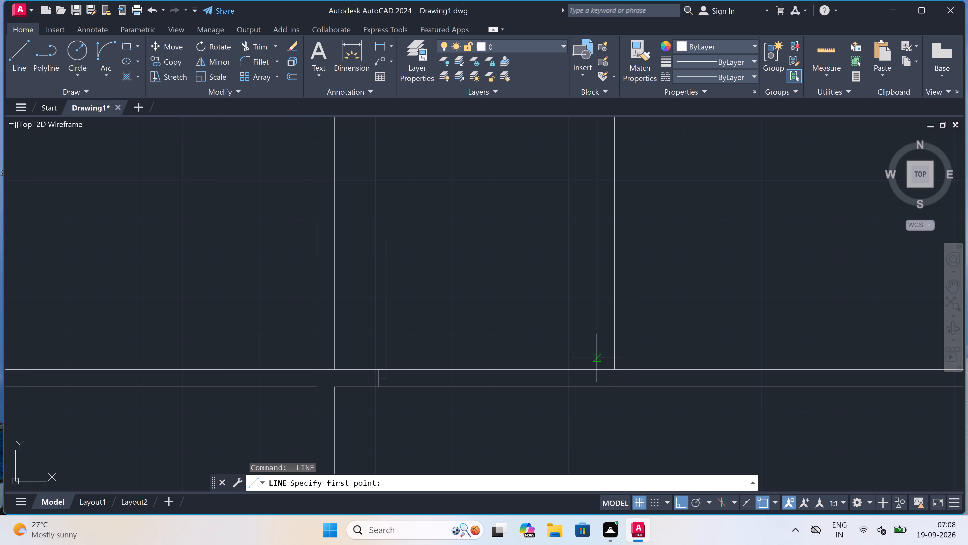
pyautogui.scroll(-3, 593, 368)
pyautogui.scroll(3, 594, 362)
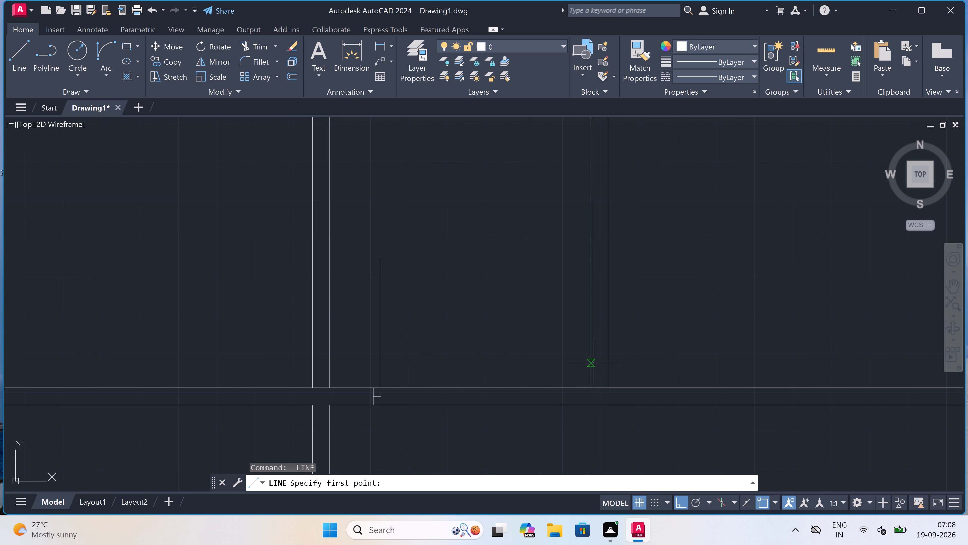
pyautogui.click(591, 387)
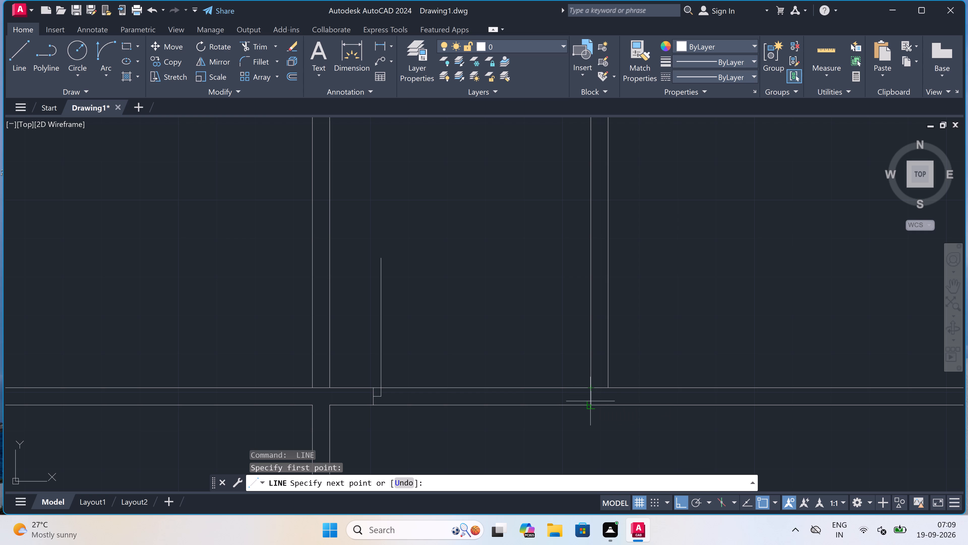
pyautogui.click(590, 405)
# Continue the line from the right jamb's midpoint, 2" to the left and 3' upward, as the right door leaf.
pyautogui.click(593, 393)
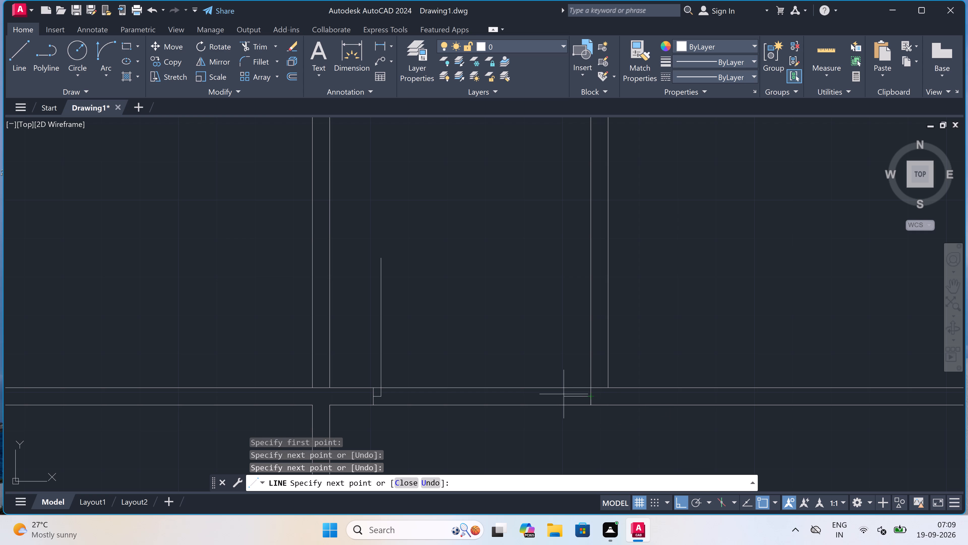
pyautogui.write('2"')
pyautogui.press('space')
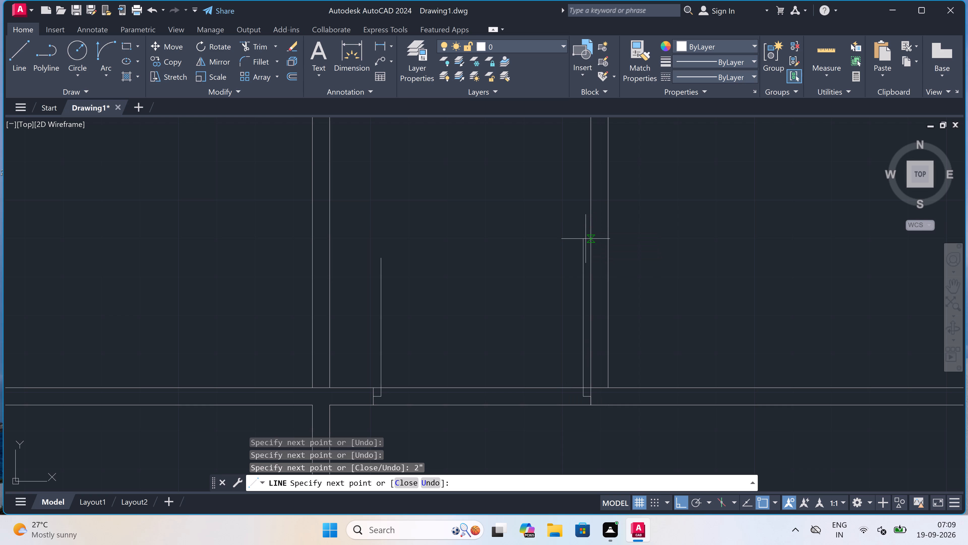
pyautogui.write("3'")
pyautogui.press('space')
pyautogui.press('Escape')
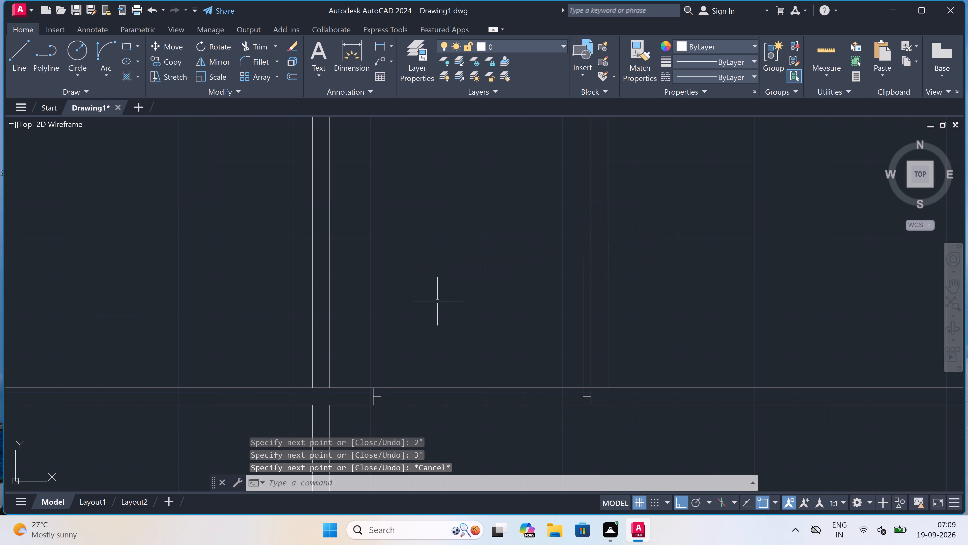
# Draw a vertical marker line about 5" long upward from the partition's upper face, roughly midway between the two door leaves.
pyautogui.press('space')
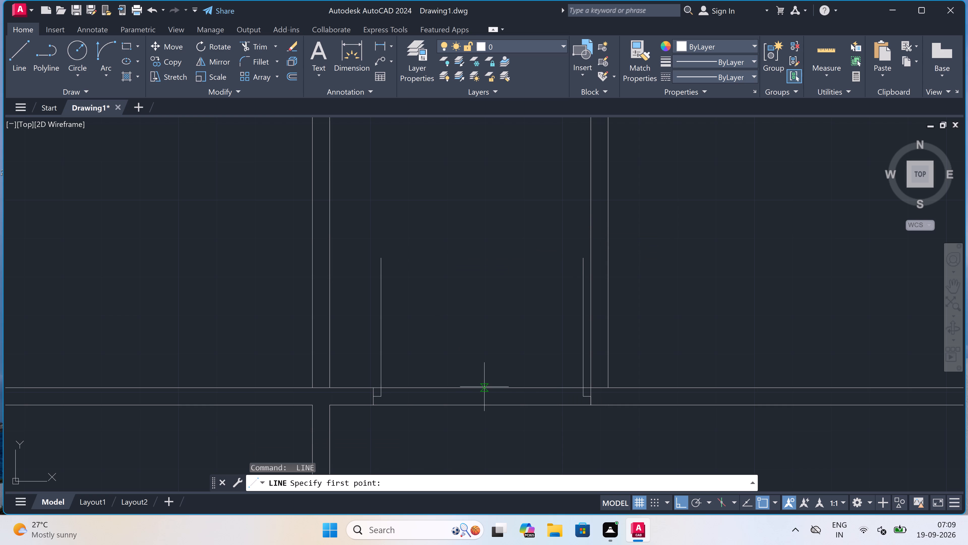
pyautogui.click(485, 387)
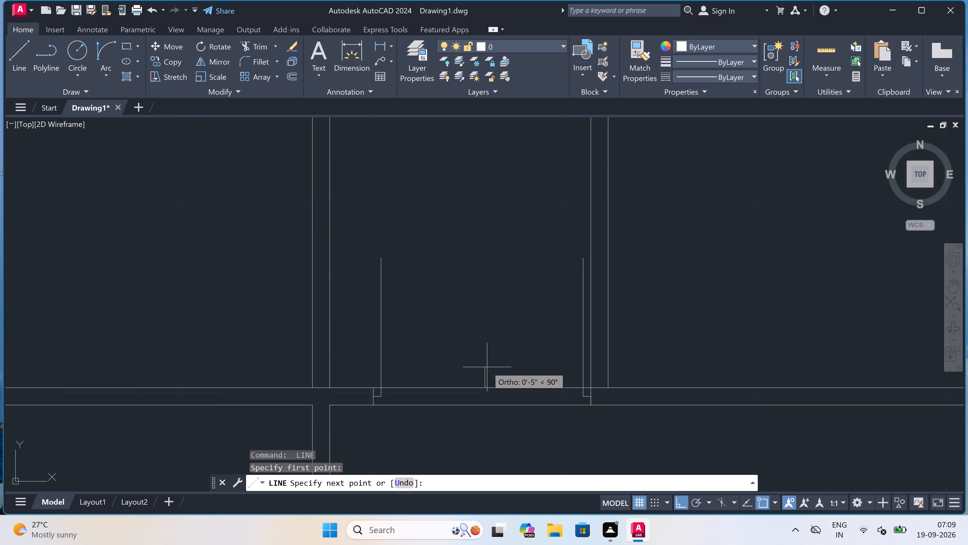
pyautogui.click(487, 367)
pyautogui.press('Escape')
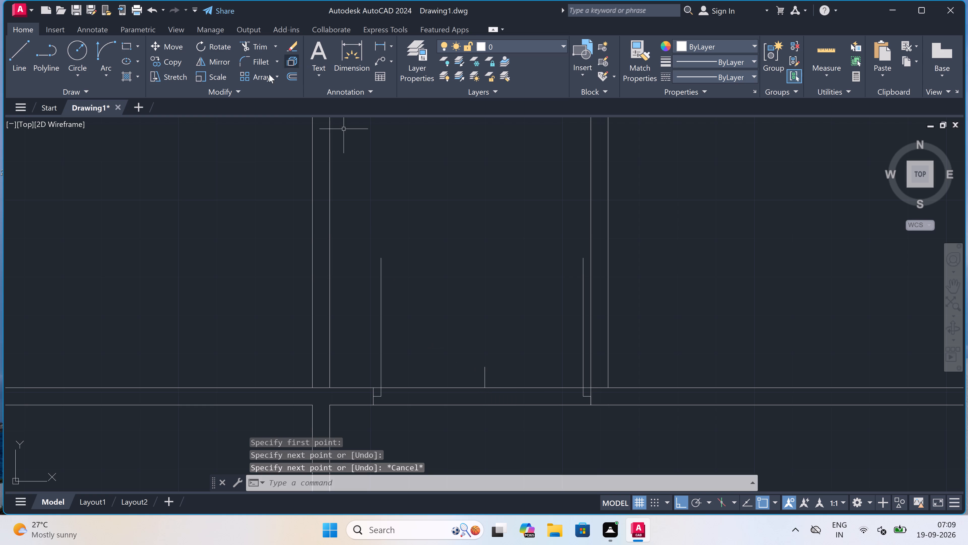
# Draw the left door swing arc from the left leaf's top to the marker line's base, with a horizontal start tangent.
pyautogui.click(105, 54)
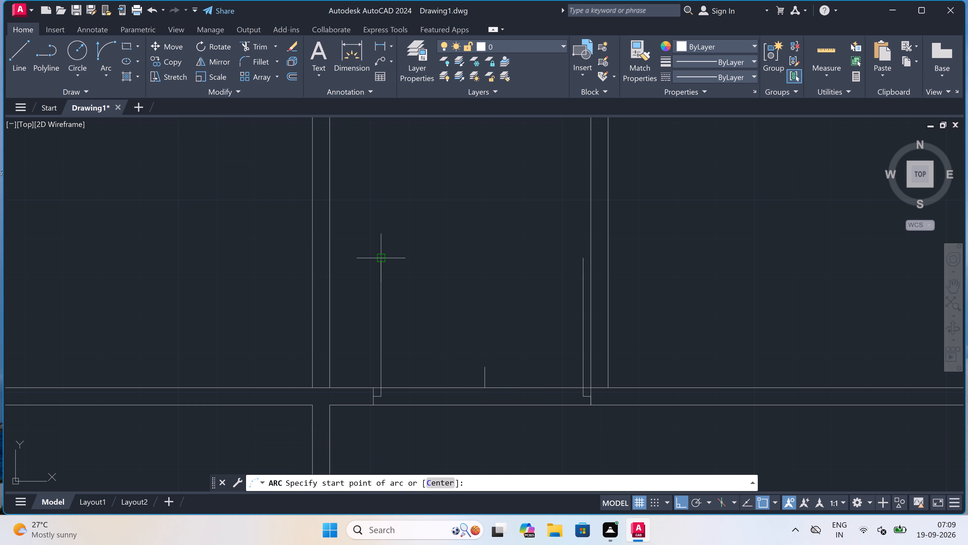
pyautogui.moveTo(379, 256); pyautogui.dragTo(382, 257)
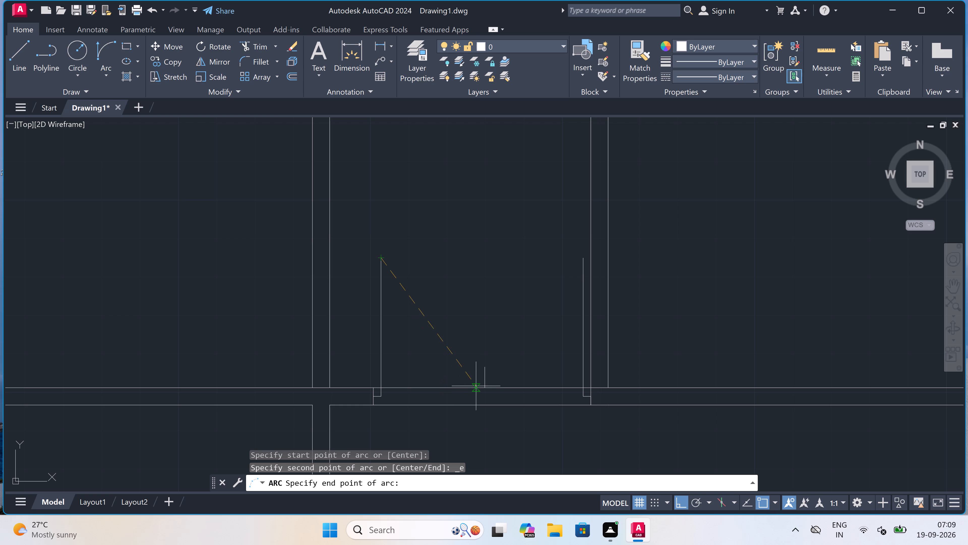
pyautogui.click(485, 386)
pyautogui.click(502, 288)
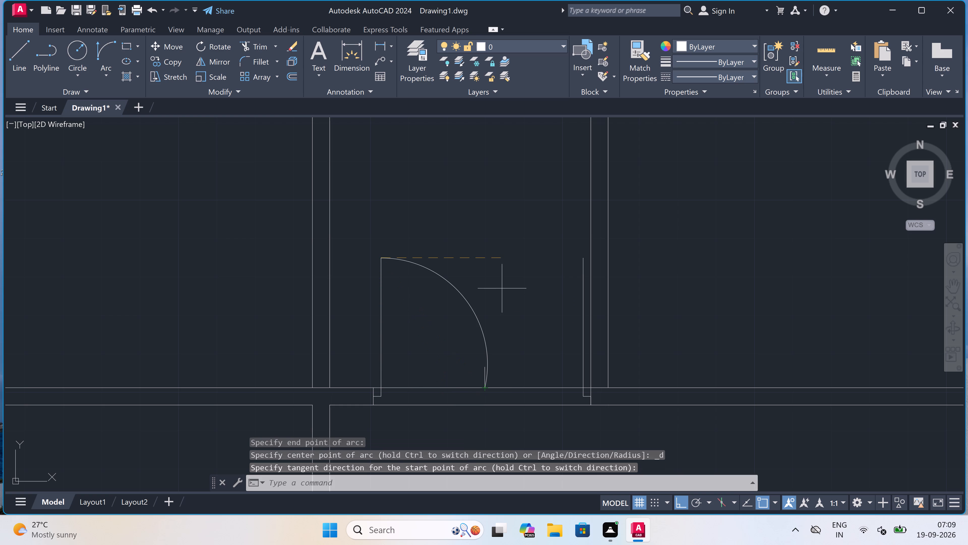
# Draw a three-point arc from the right leaf's top through the marker's base, ending below the horizontal partition.
pyautogui.press('space')
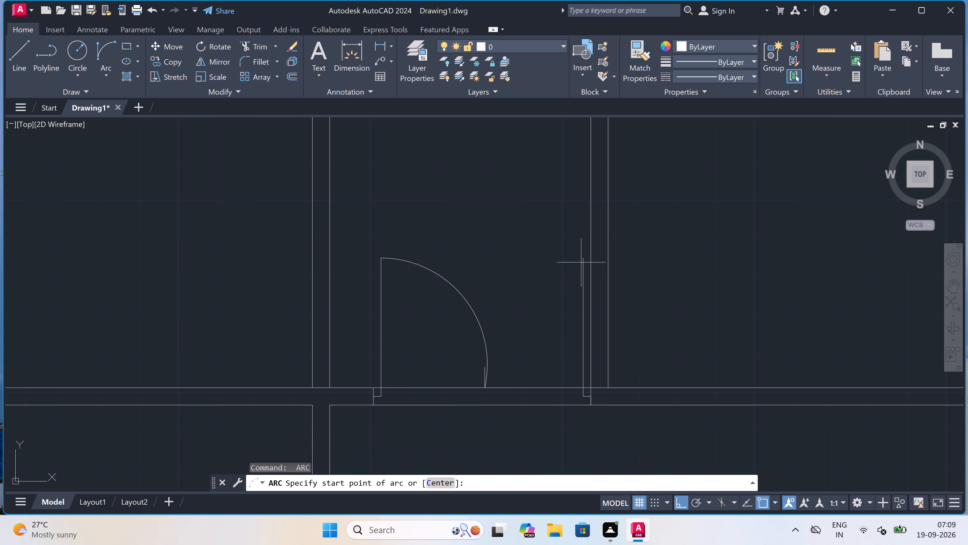
pyautogui.click(584, 257)
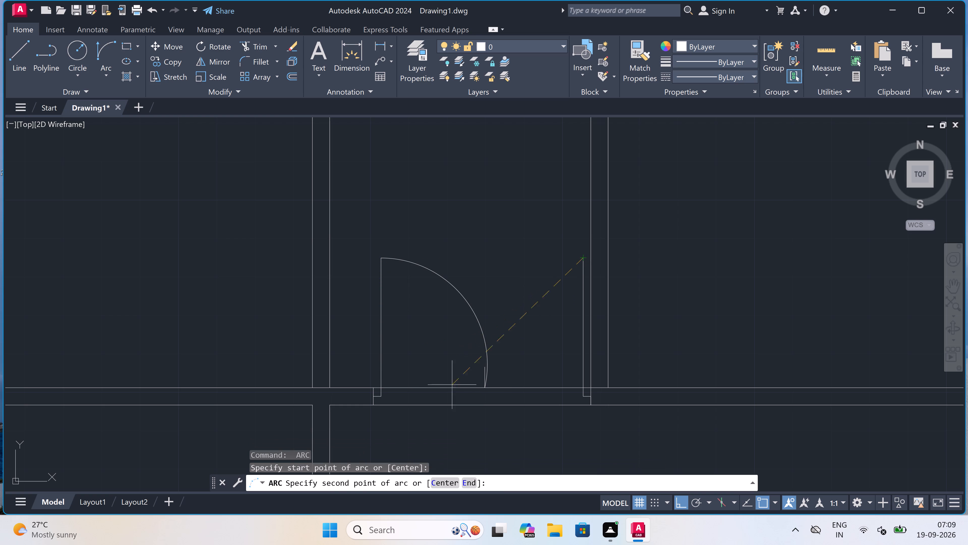
pyautogui.click(484, 389)
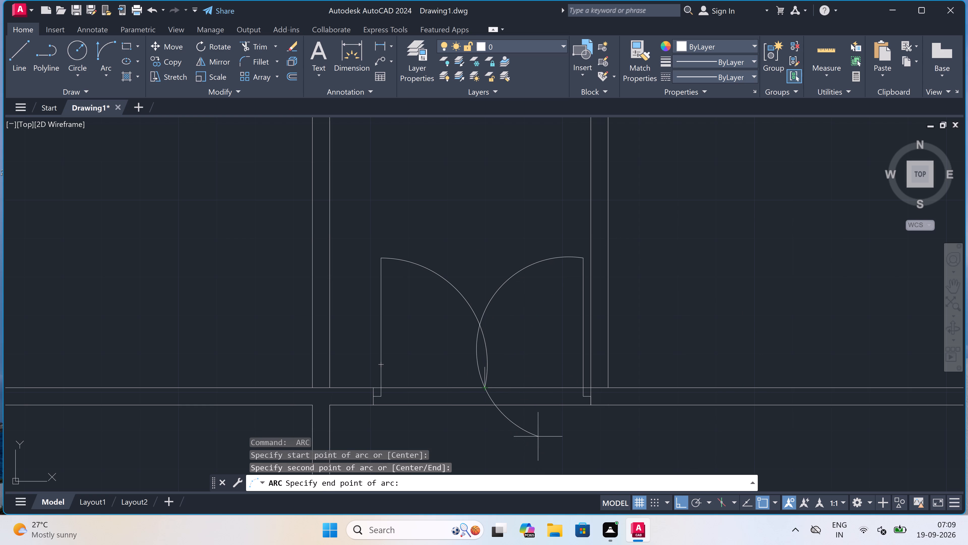
pyautogui.click(539, 437)
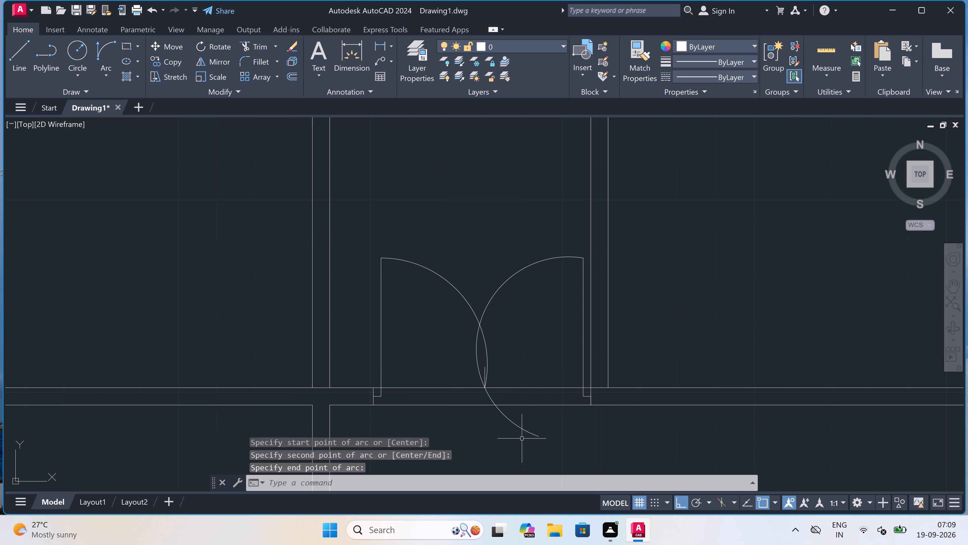
# Trim the double door's swing arcs below their crossing point and remove the short marker line between the leaves.
pyautogui.press('t')
pyautogui.press('r')
pyautogui.press('space')
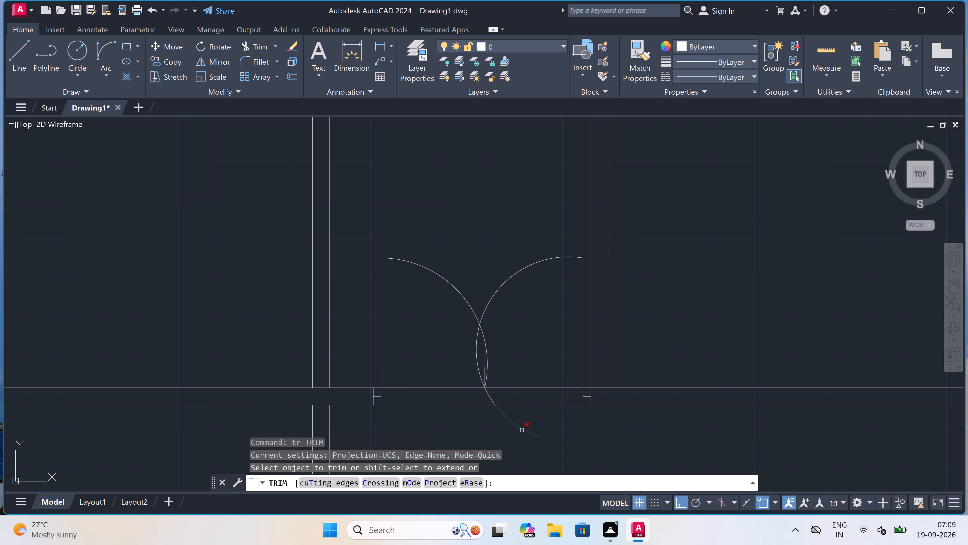
pyautogui.click(522, 430)
pyautogui.click(497, 397)
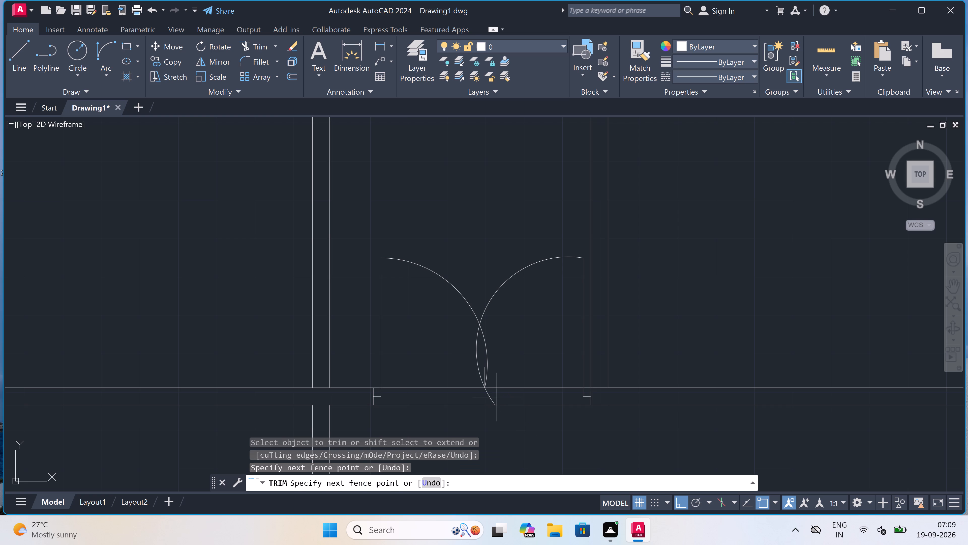
pyautogui.click(483, 392)
pyautogui.click(472, 370)
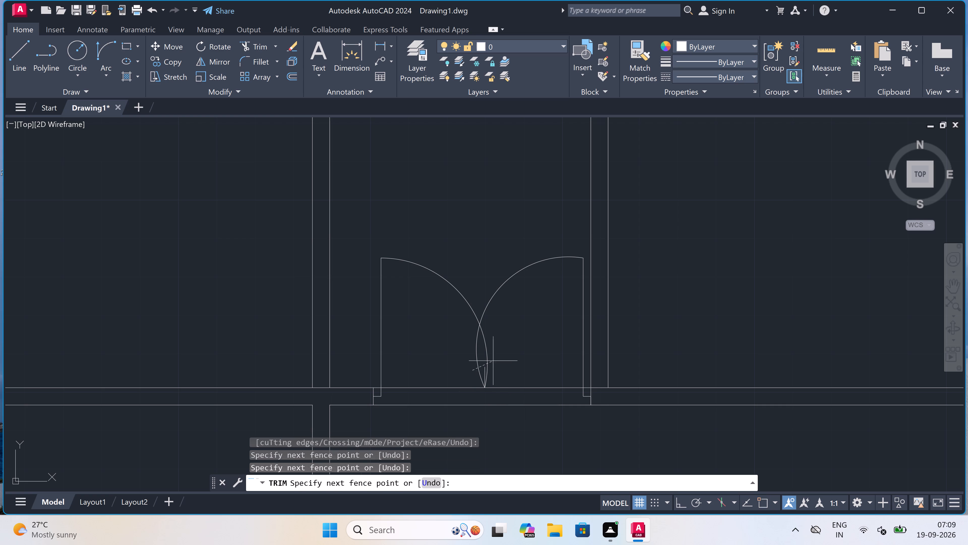
pyautogui.click(499, 356)
pyautogui.click(483, 371)
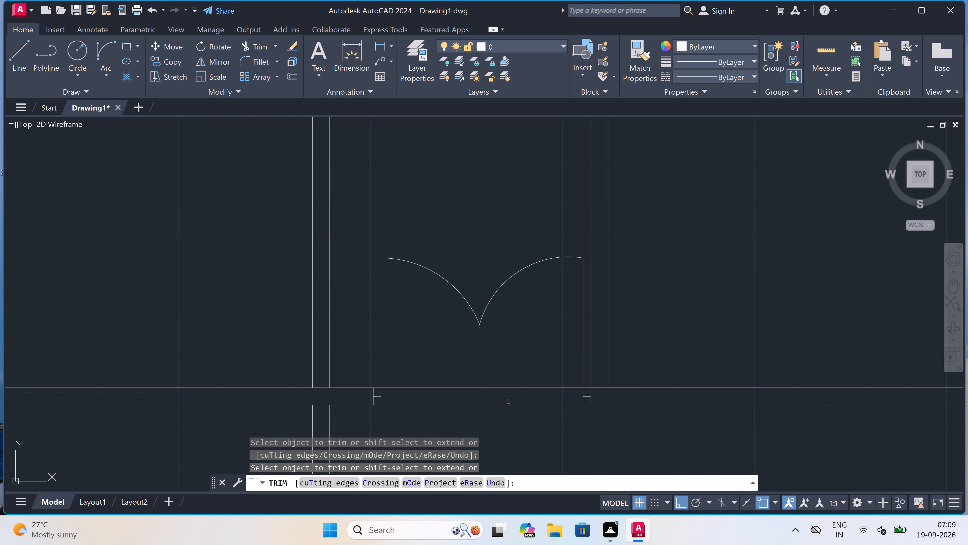
pyautogui.press('Escape')
# Offset the upper wall face of the room right of the corridor 12' downward into that room.
pyautogui.scroll(-2, 507, 398)
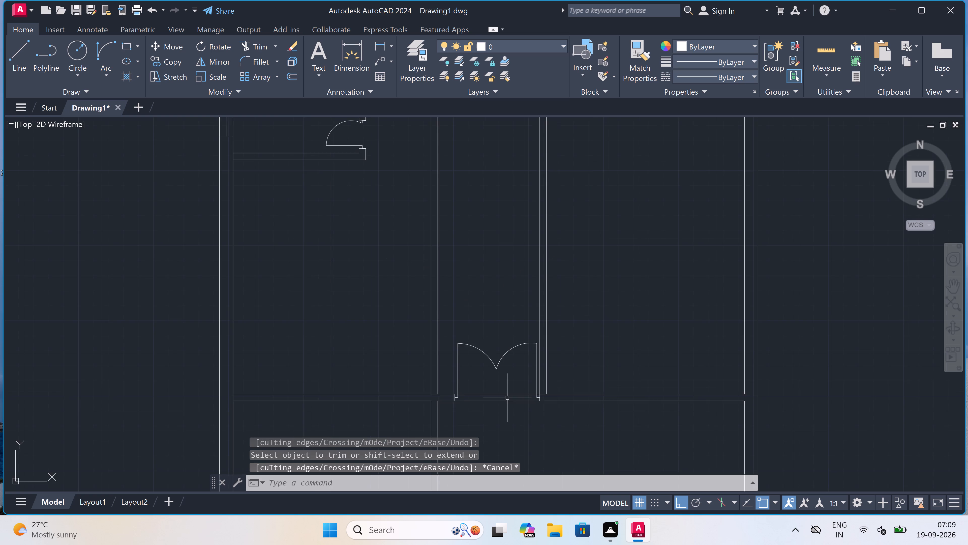
pyautogui.scroll(-2, 507, 398)
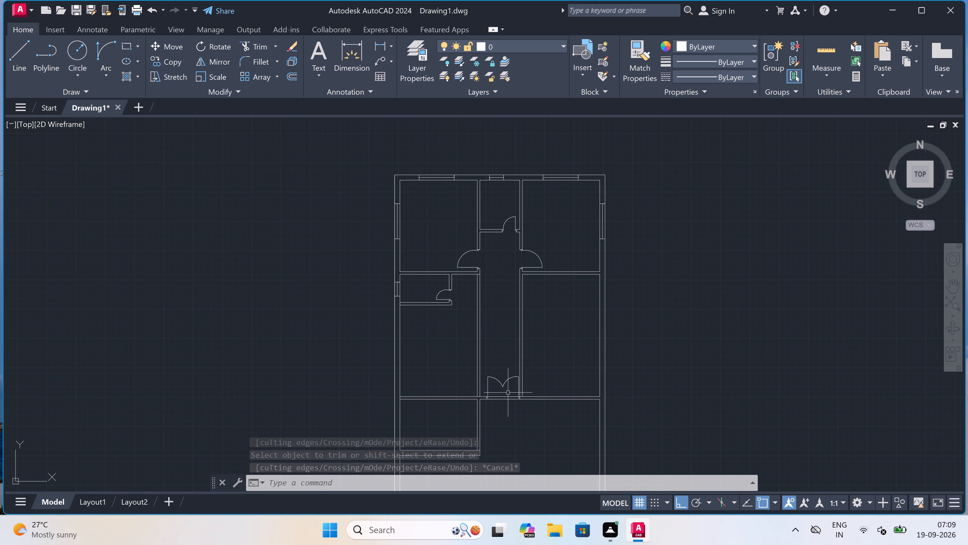
pyautogui.scroll(2, 508, 391)
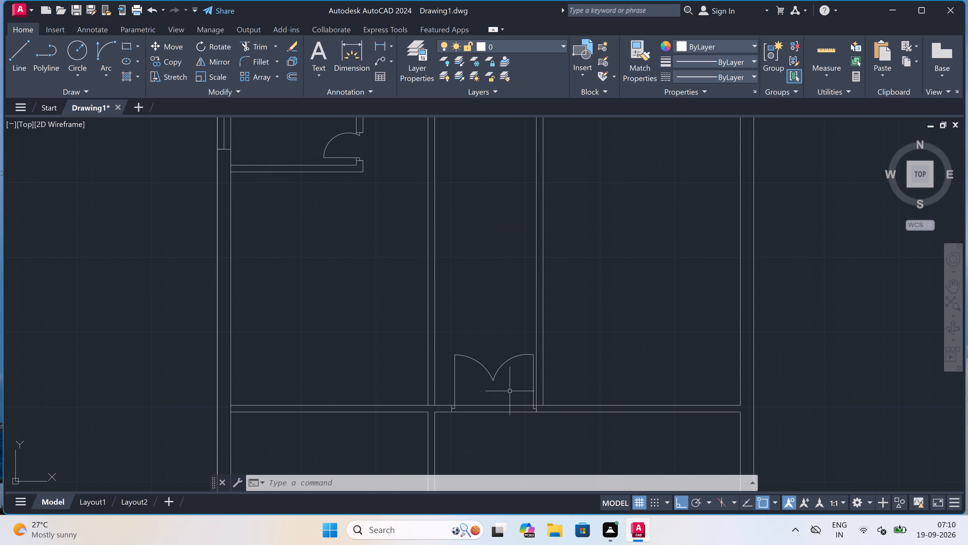
pyautogui.scroll(-2, 536, 380)
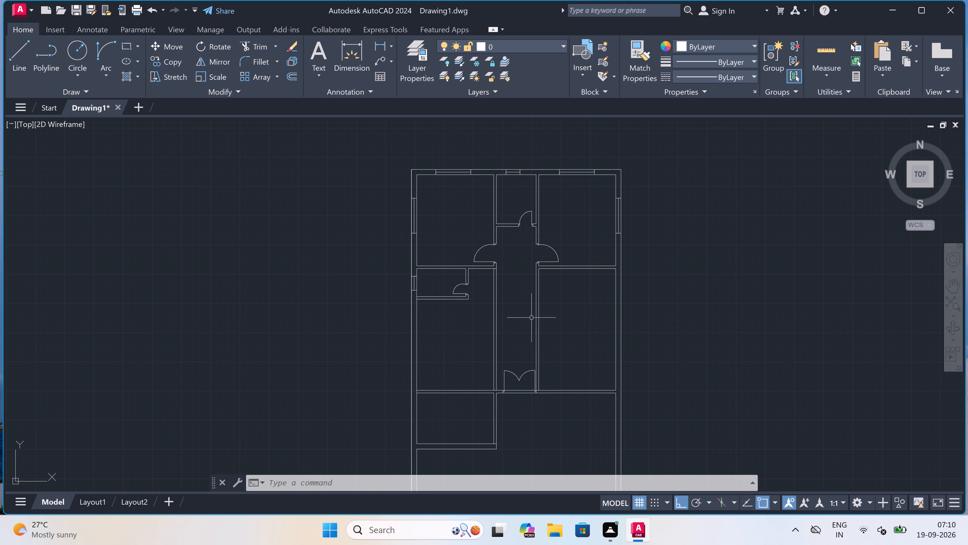
pyautogui.scroll(3, 560, 279)
pyautogui.scroll(-1, 560, 279)
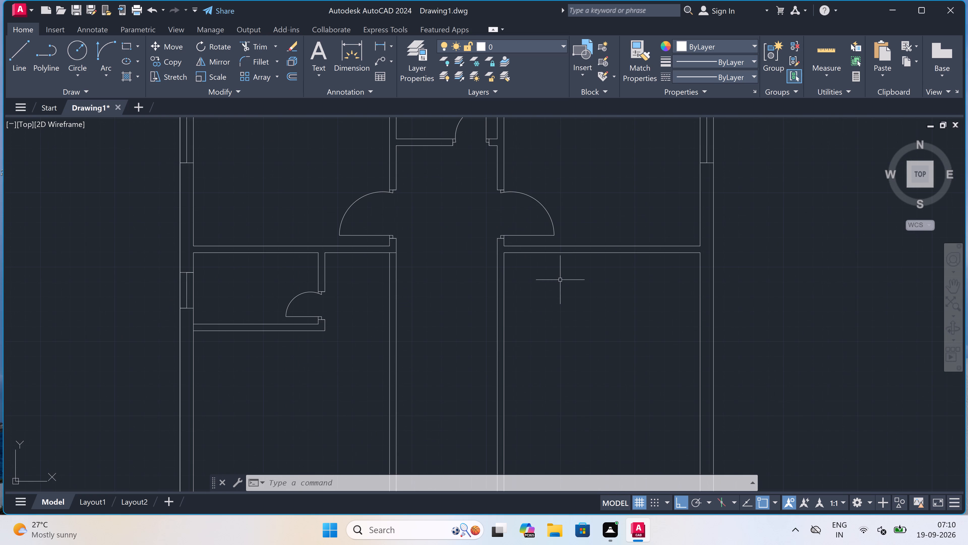
pyautogui.write('o')
pyautogui.press('space')
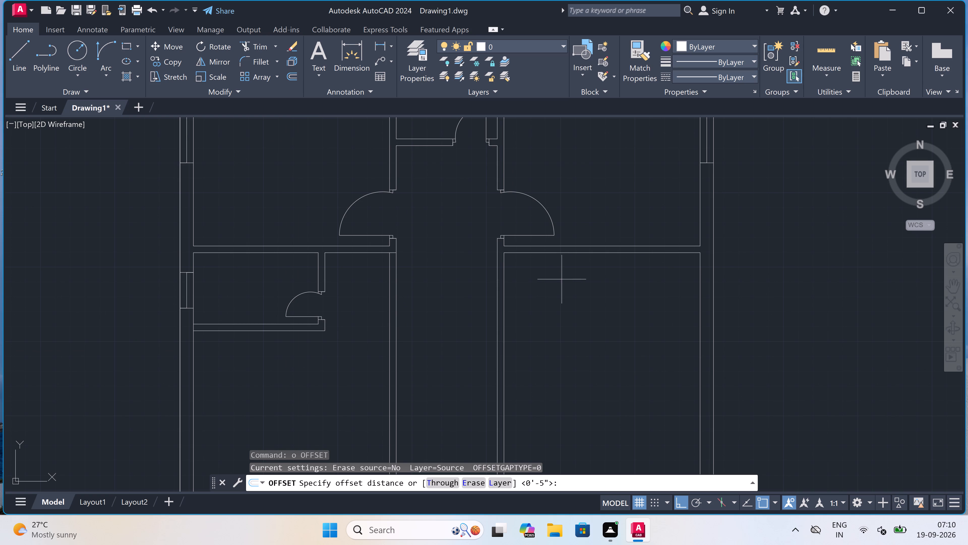
pyautogui.click(573, 254)
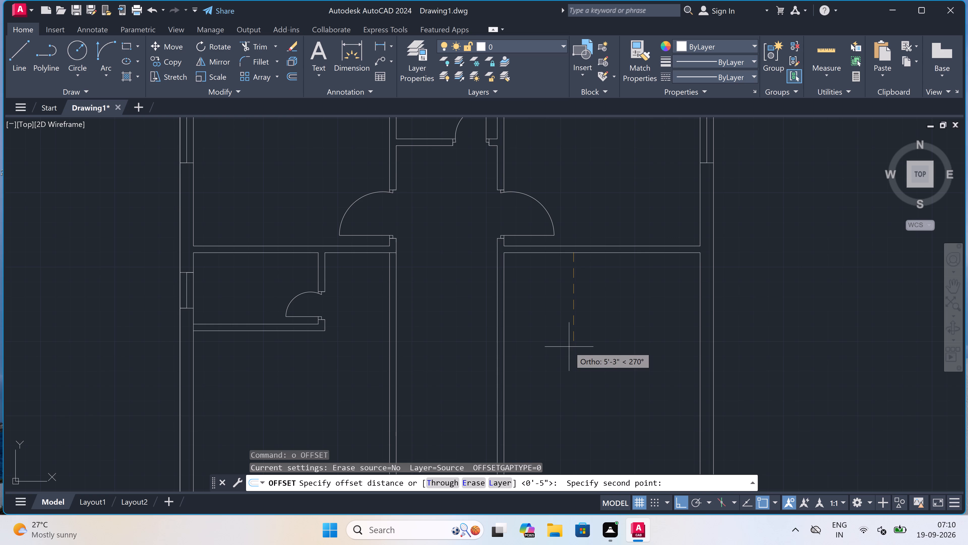
pyautogui.write("12'")
pyautogui.press('space')
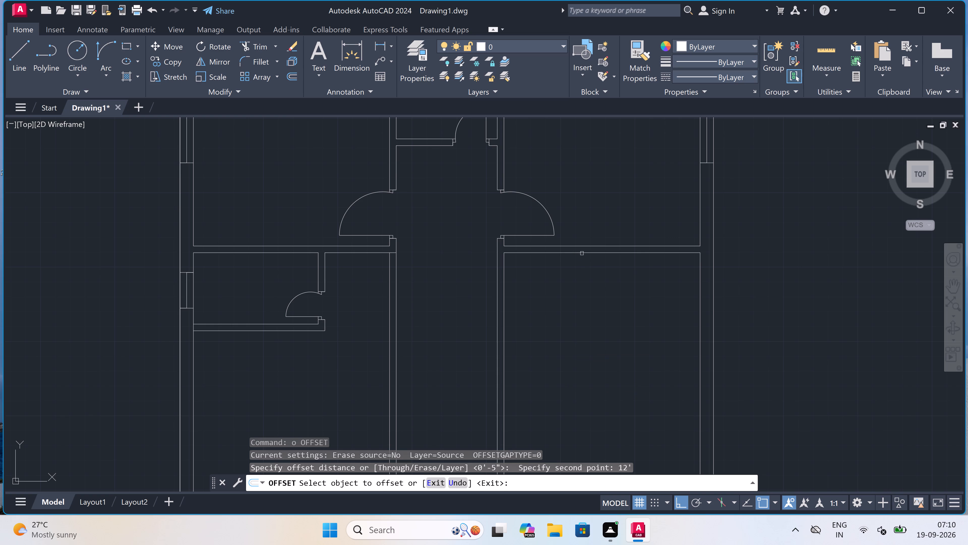
pyautogui.click(582, 253)
pyautogui.doubleClick(565, 298)
pyautogui.scroll(-4, 565, 298)
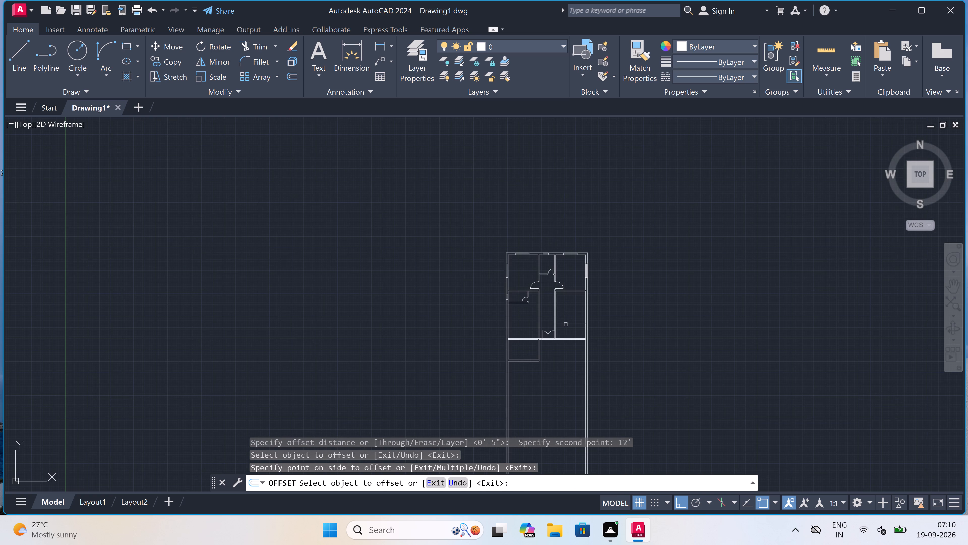
pyautogui.scroll(3, 566, 324)
pyautogui.press('Escape')
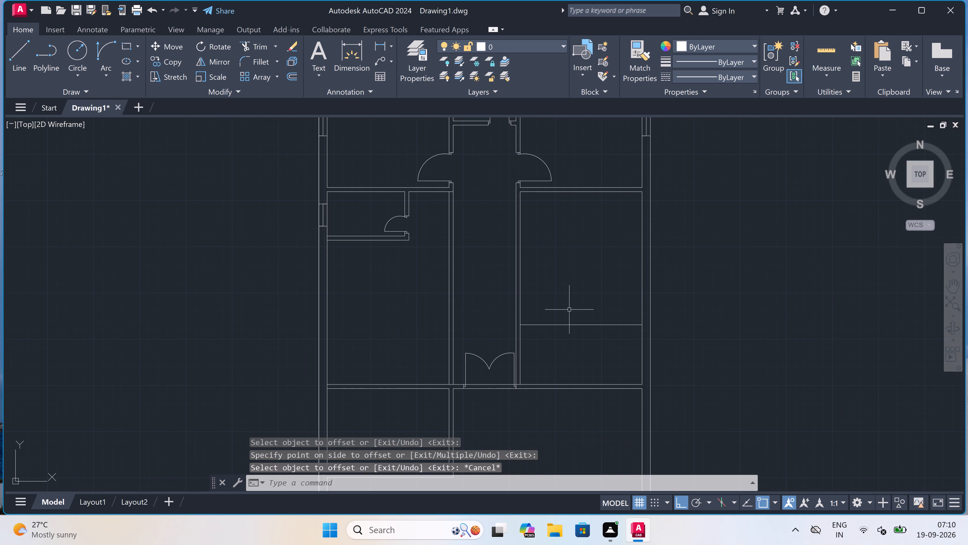
# Offset the new horizontal line in the right room 4.5" downward to form the partition's thickness.
pyautogui.press('space')
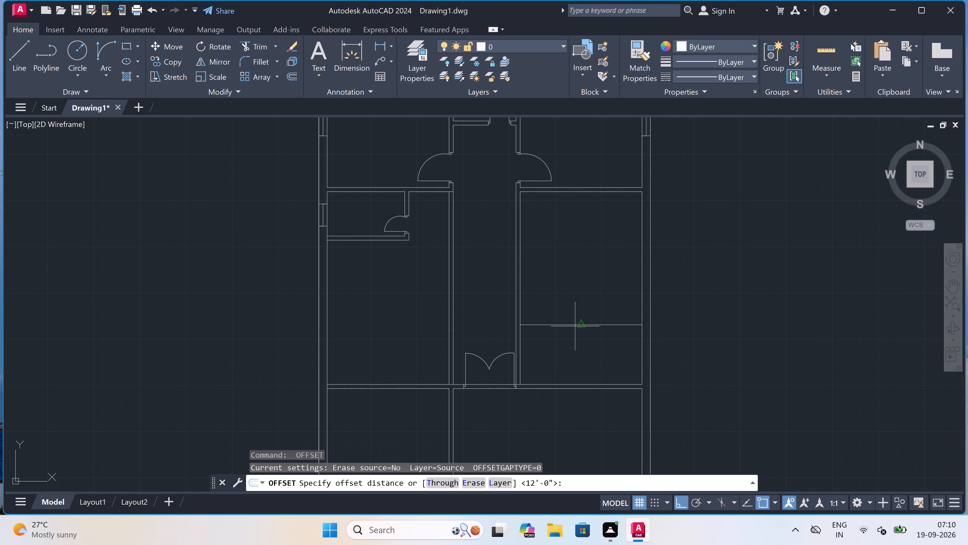
pyautogui.click(575, 327)
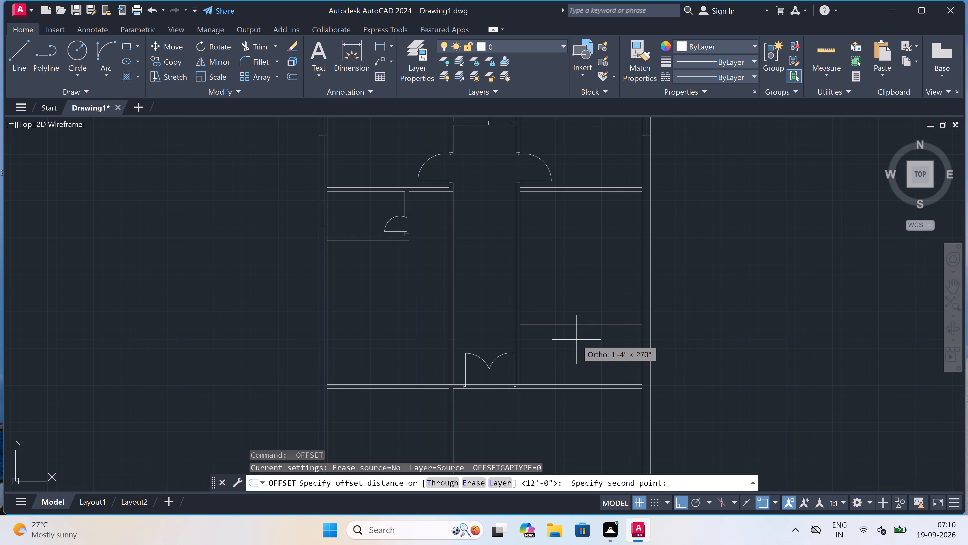
pyautogui.write('4.5"')
pyautogui.press('space')
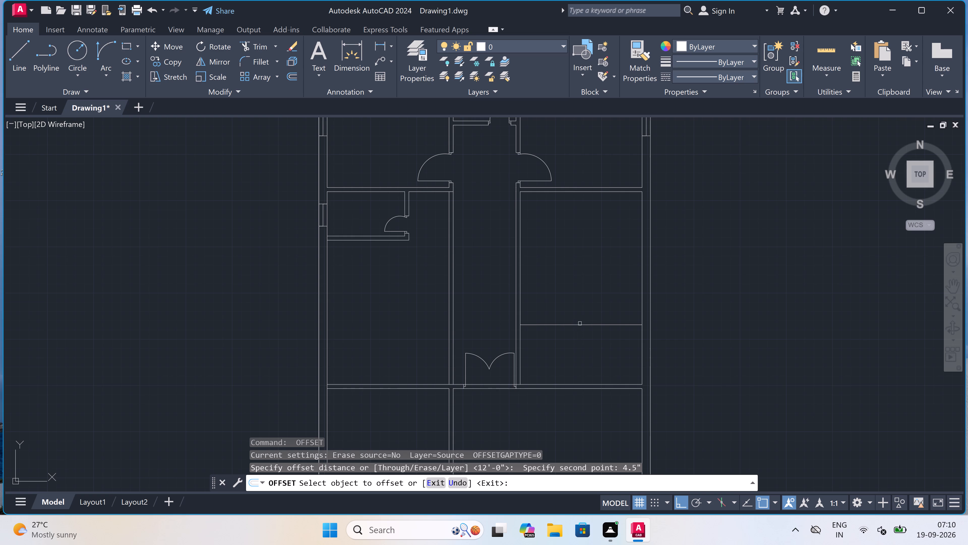
pyautogui.click(580, 325)
pyautogui.click(578, 339)
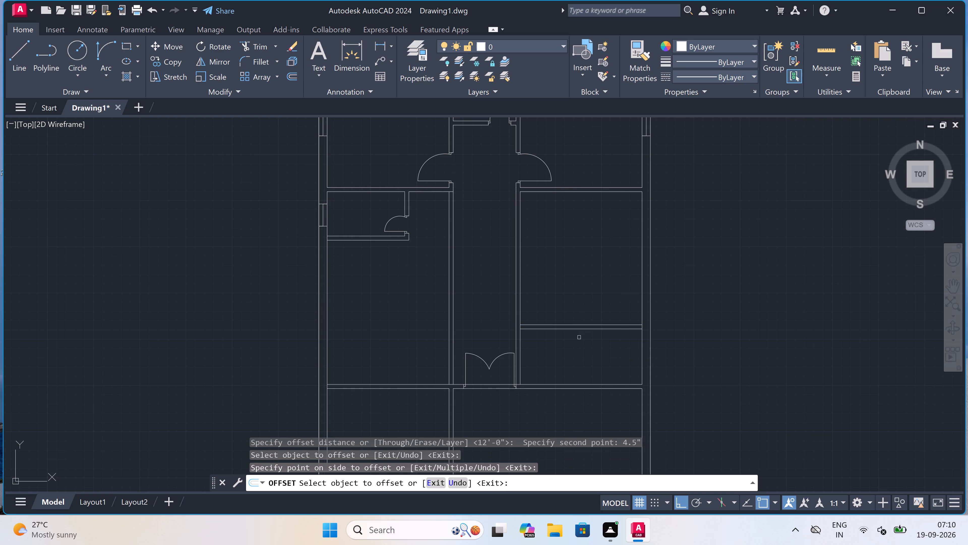
pyautogui.press('Escape')
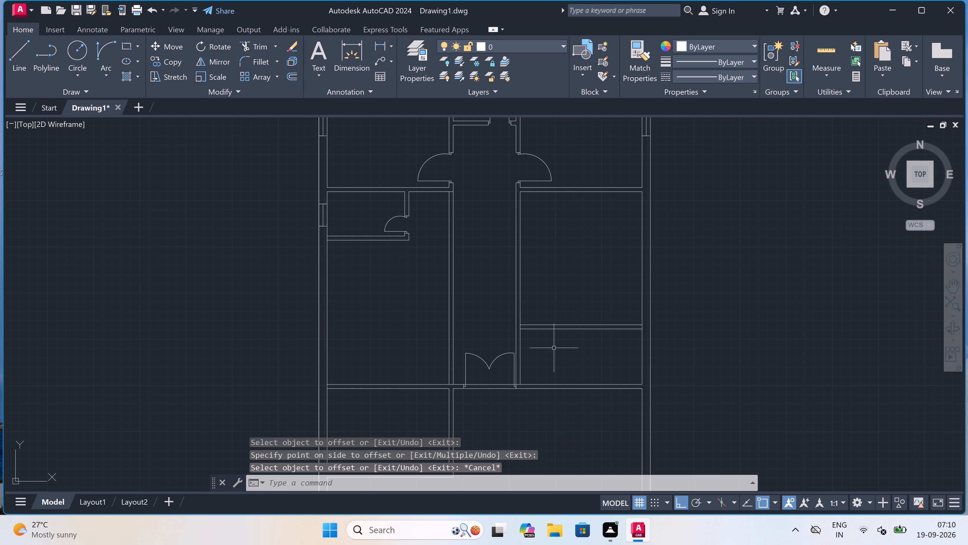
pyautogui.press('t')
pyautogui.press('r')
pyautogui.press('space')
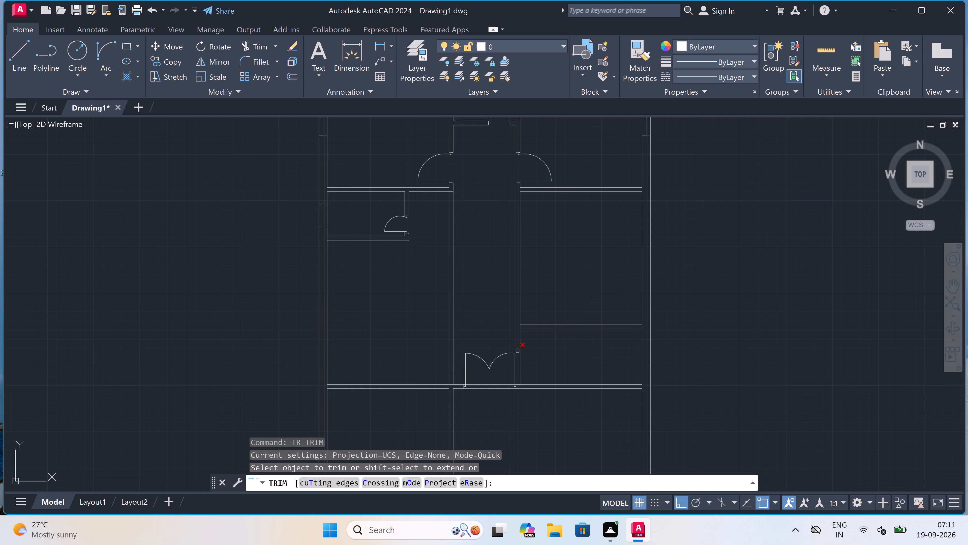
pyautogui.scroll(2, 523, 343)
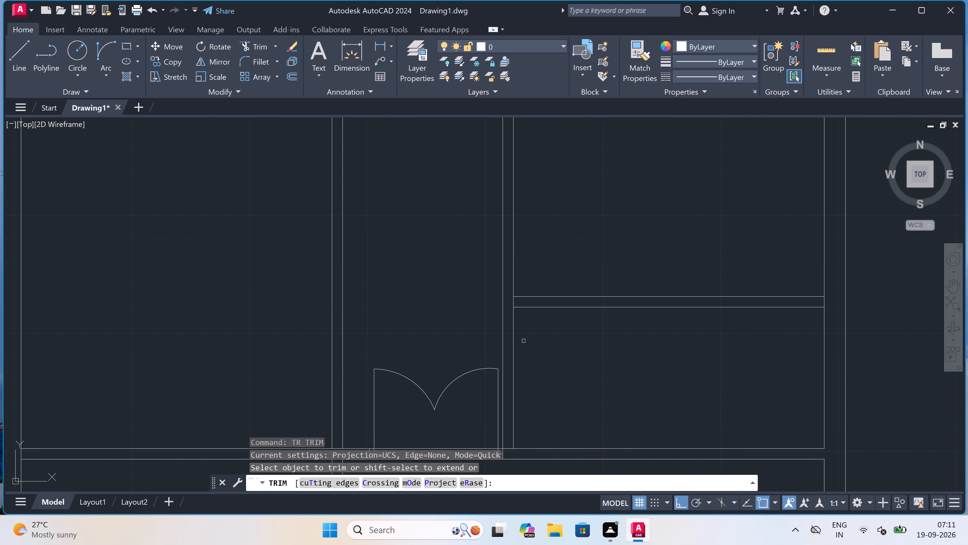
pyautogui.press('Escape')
# Extend the new partition's lower line leftward to the corridor-side face of the vertical wall.
pyautogui.write('ex')
pyautogui.press('space')
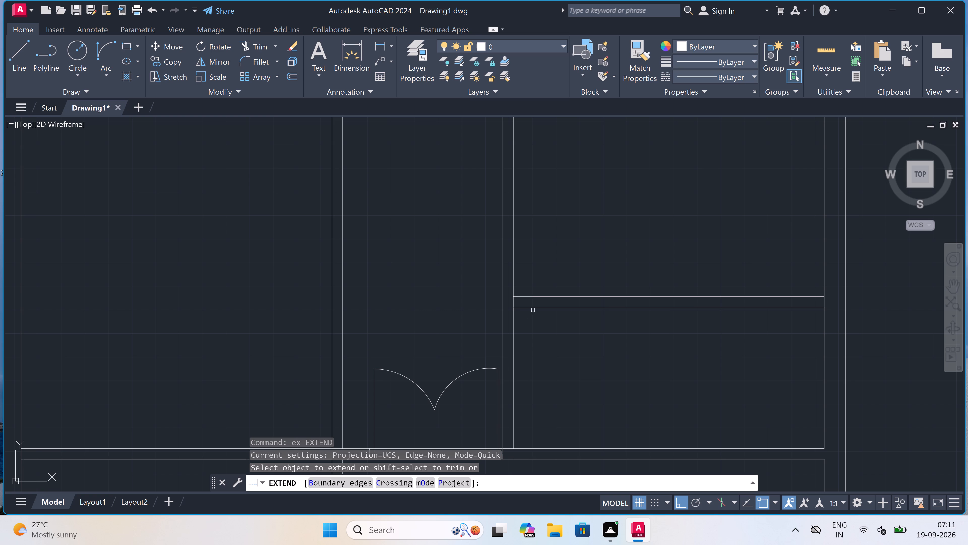
pyautogui.click(526, 308)
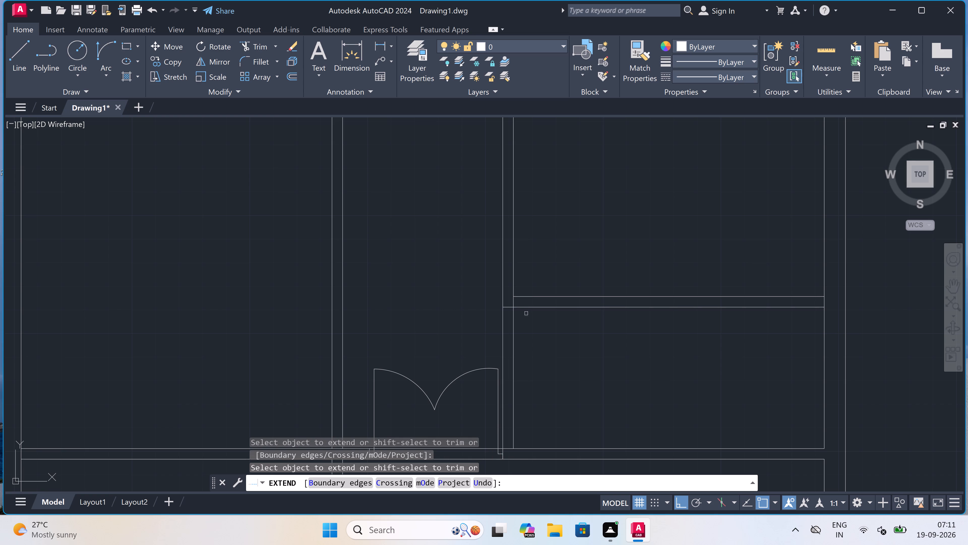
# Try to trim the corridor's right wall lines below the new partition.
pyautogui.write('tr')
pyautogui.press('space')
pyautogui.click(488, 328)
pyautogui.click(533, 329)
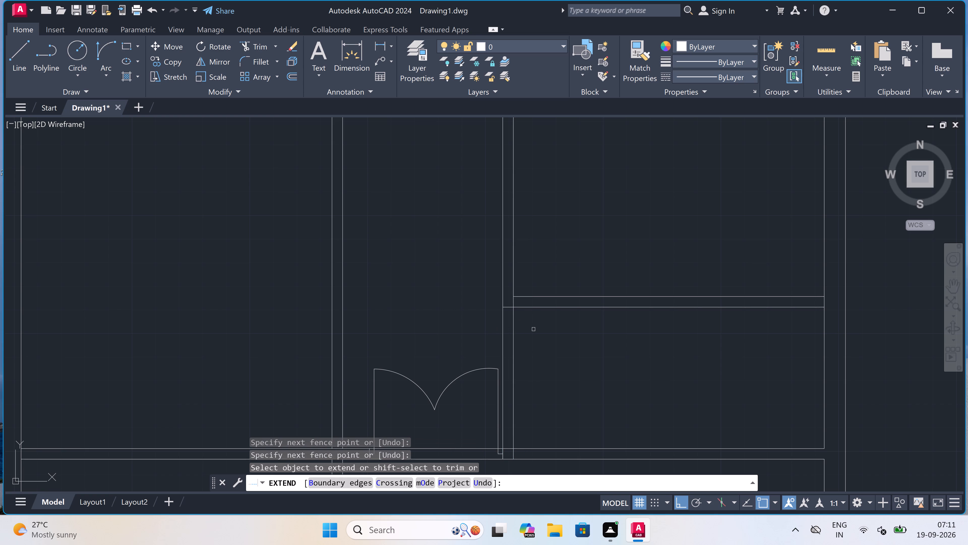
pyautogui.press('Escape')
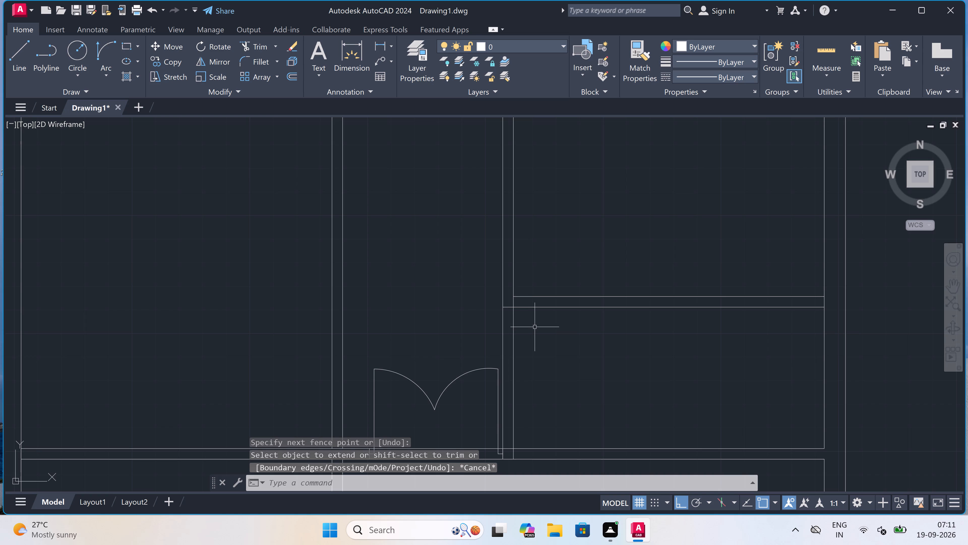
# Trim away the corridor's right wall below the new partition and its left wall down to the lower horizontal partition.
pyautogui.press('t')
pyautogui.press('r')
pyautogui.press('space')
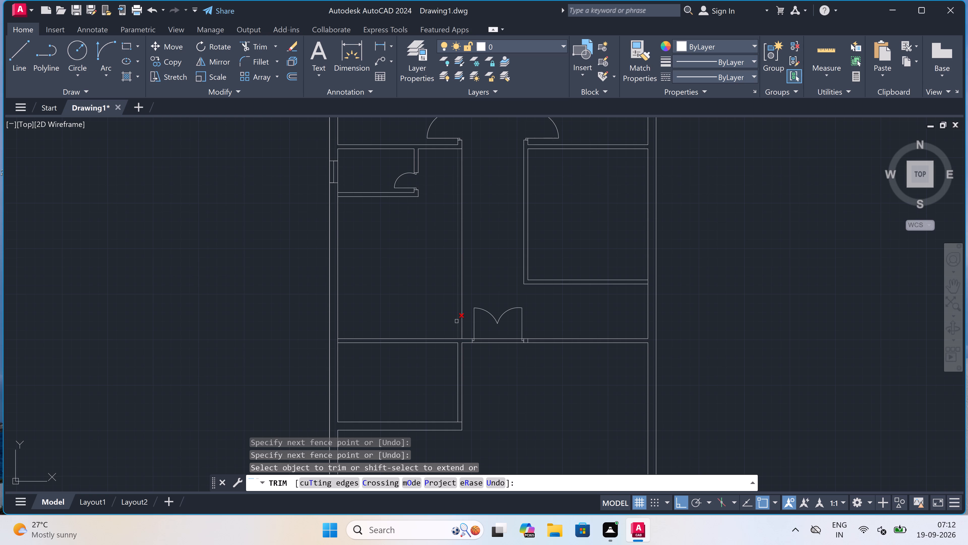
pyautogui.click(457, 321)
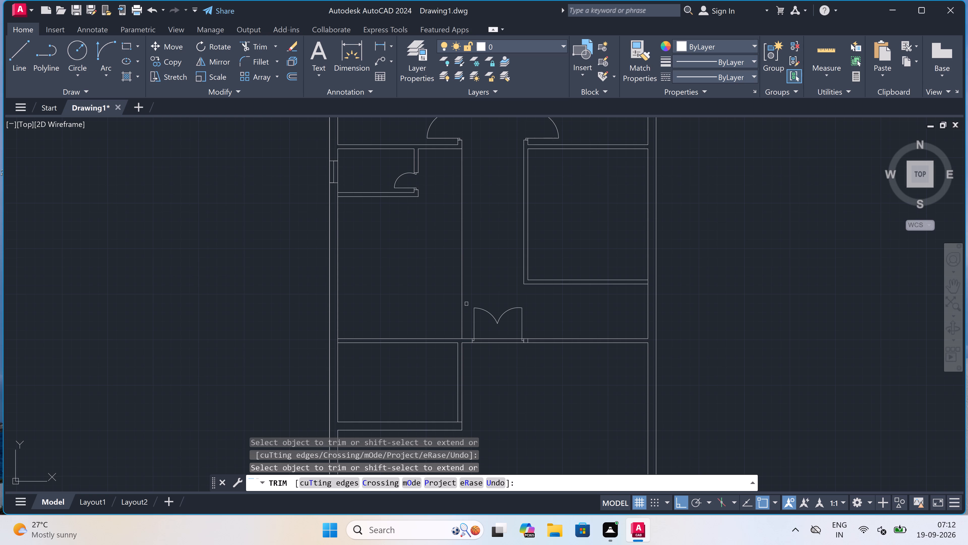
pyautogui.click(466, 303)
pyautogui.click(443, 301)
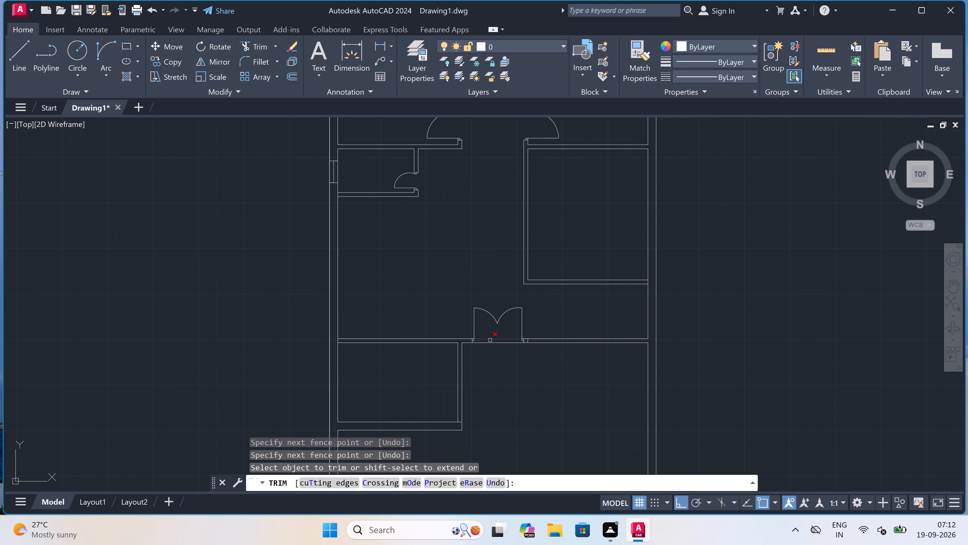
pyautogui.press('Escape')
# Move the double door together with both its jambs about 5" leftward along the lower horizontal wall.
pyautogui.scroll(2, 498, 340)
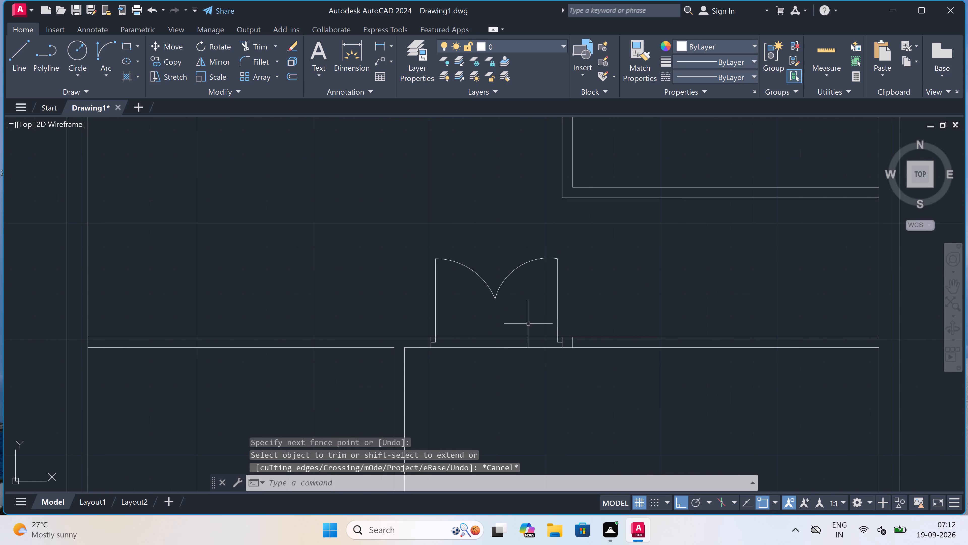
pyautogui.click(569, 281)
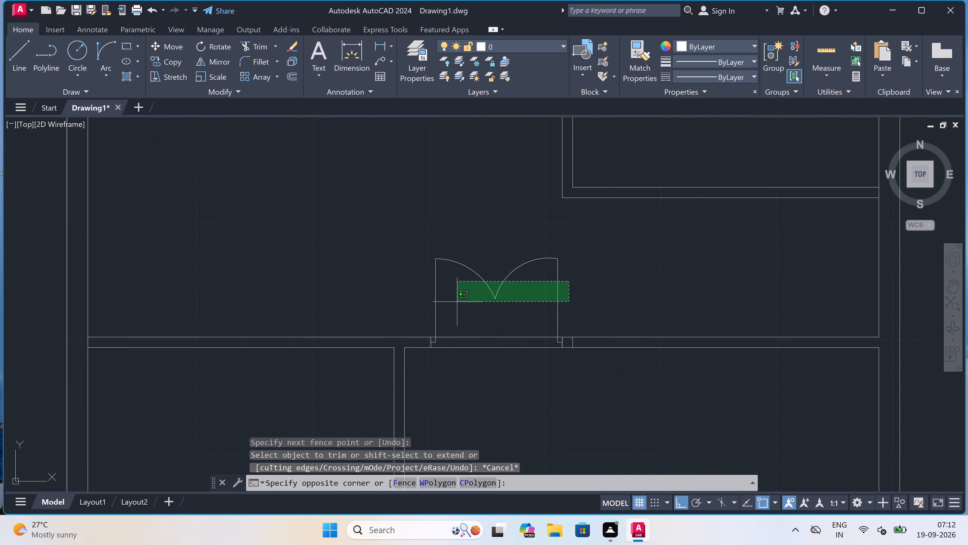
pyautogui.click(388, 317)
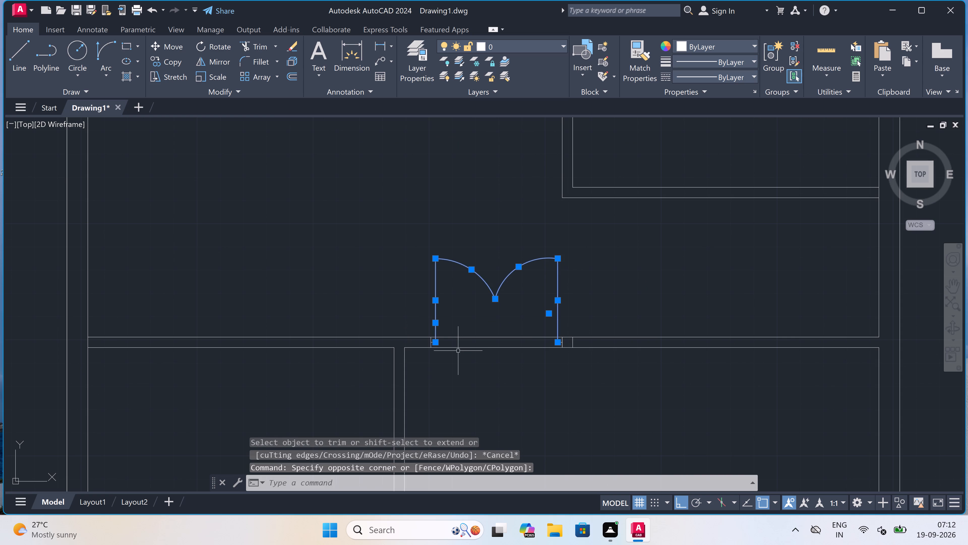
pyautogui.scroll(4, 429, 339)
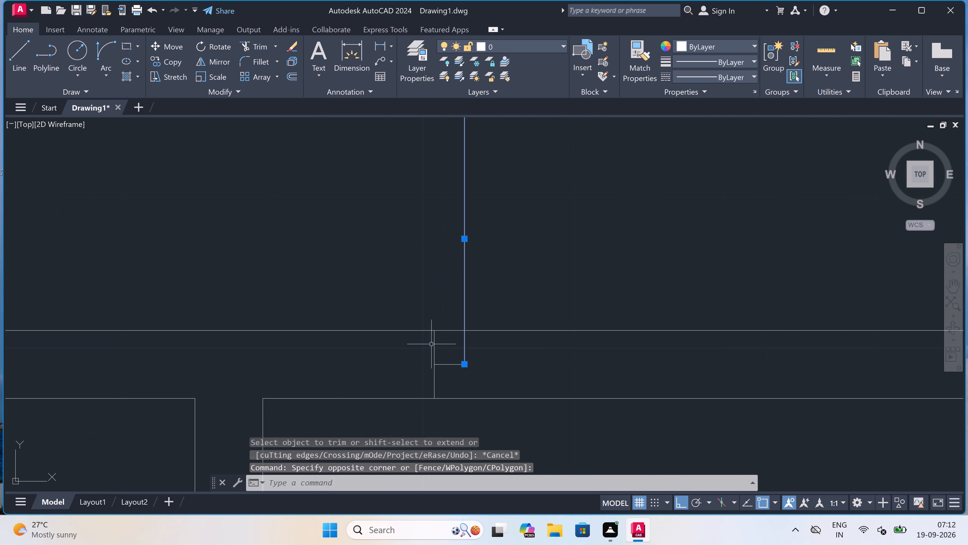
pyautogui.scroll(1, 436, 358)
pyautogui.click(467, 339)
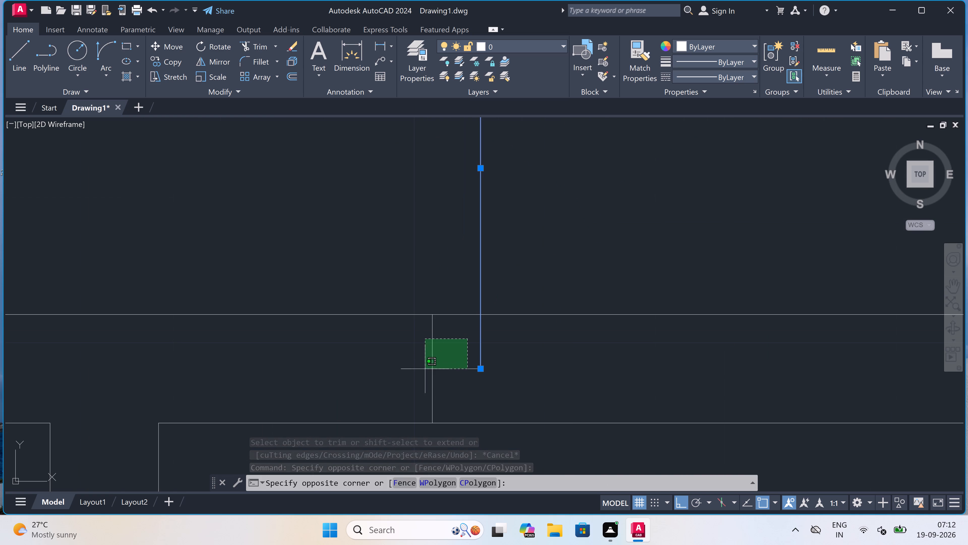
pyautogui.moveTo(403, 395); pyautogui.dragTo(405, 396)
pyautogui.scroll(-4, 396, 365)
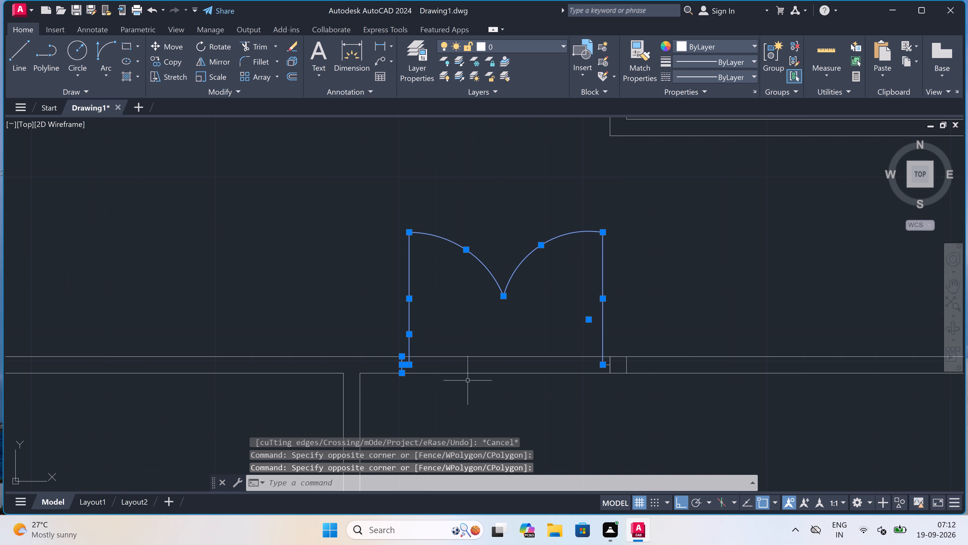
pyautogui.scroll(3, 620, 367)
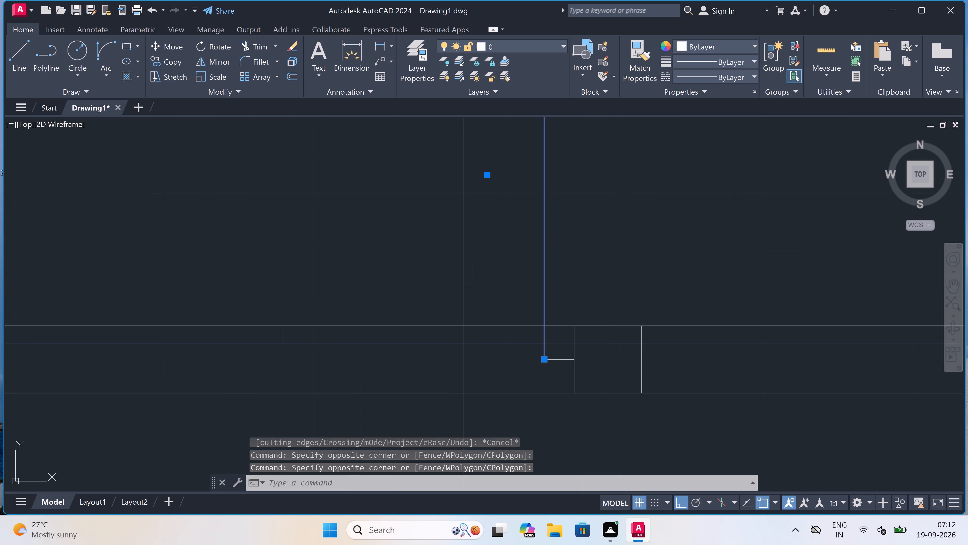
pyautogui.click(596, 349)
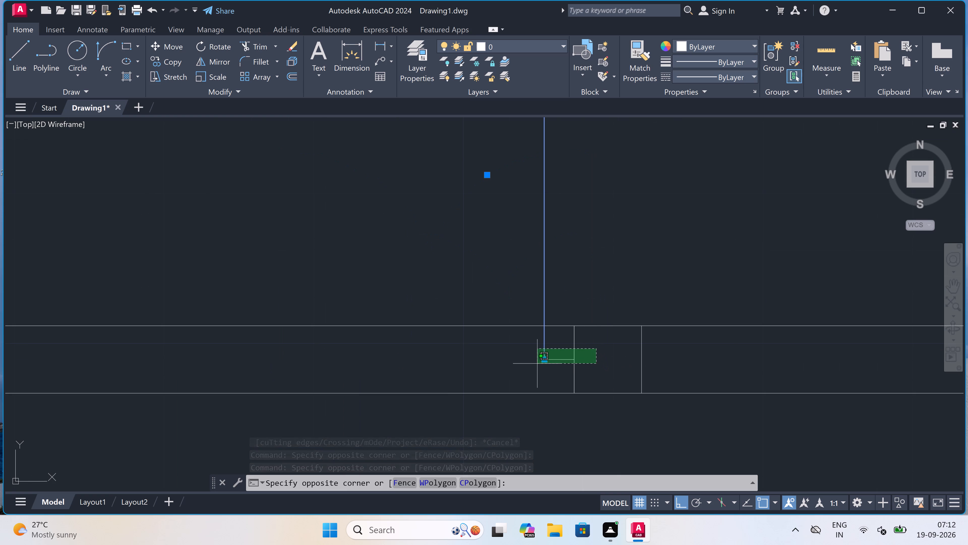
pyautogui.click(548, 374)
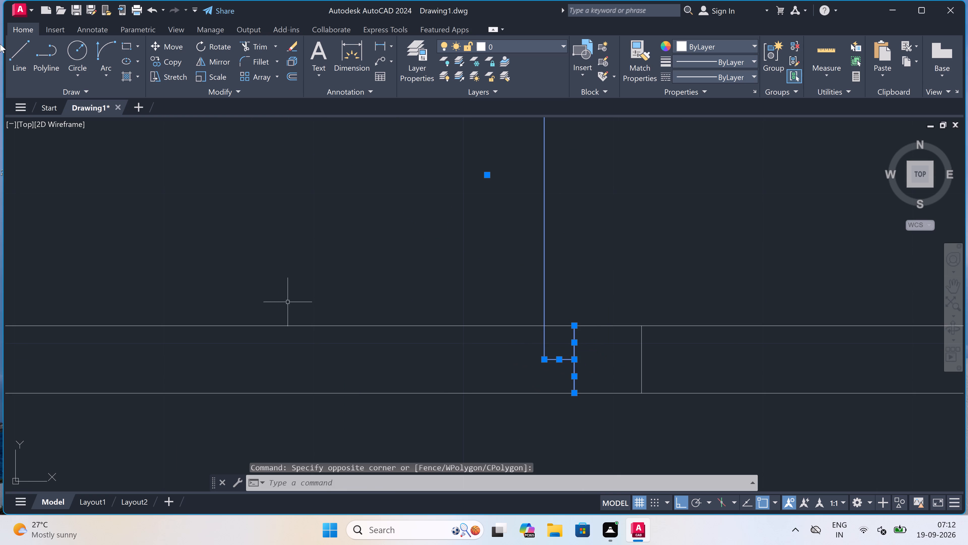
pyautogui.click(169, 46)
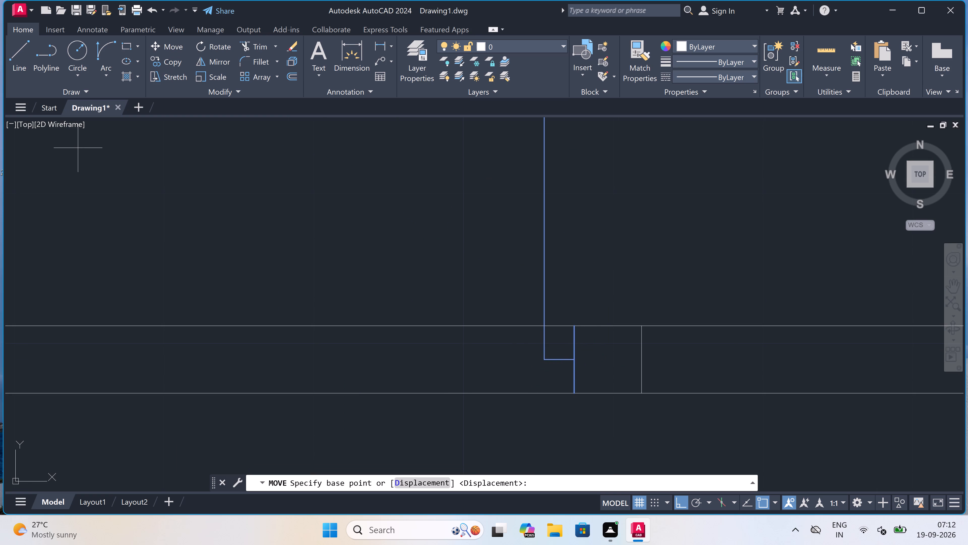
pyautogui.scroll(-5, 392, 221)
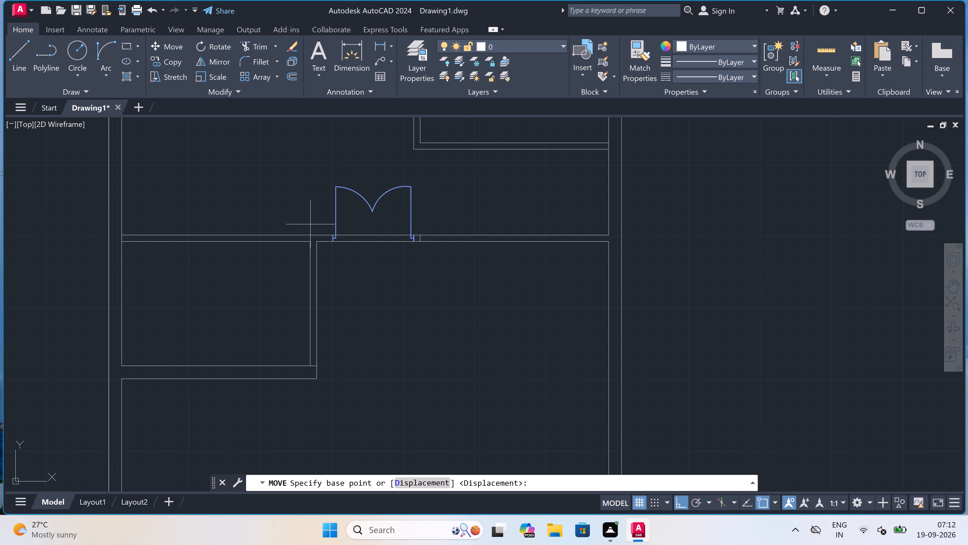
pyautogui.scroll(3, 309, 223)
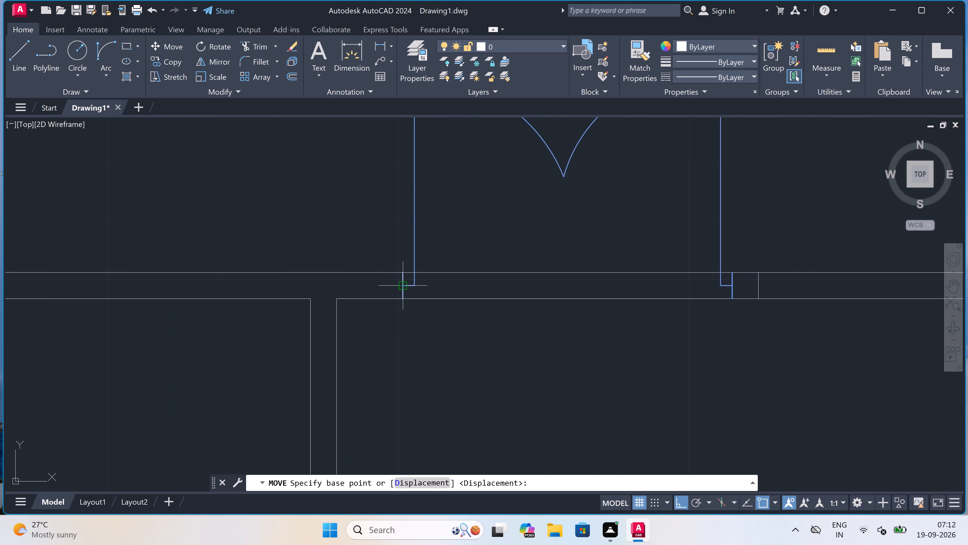
pyautogui.click(406, 287)
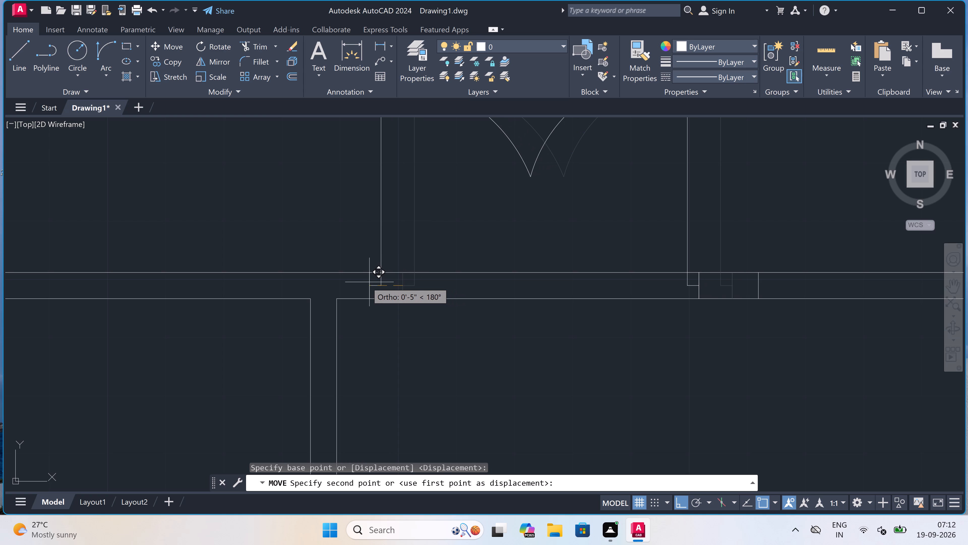
pyautogui.click(368, 282)
pyautogui.scroll(-3, 389, 276)
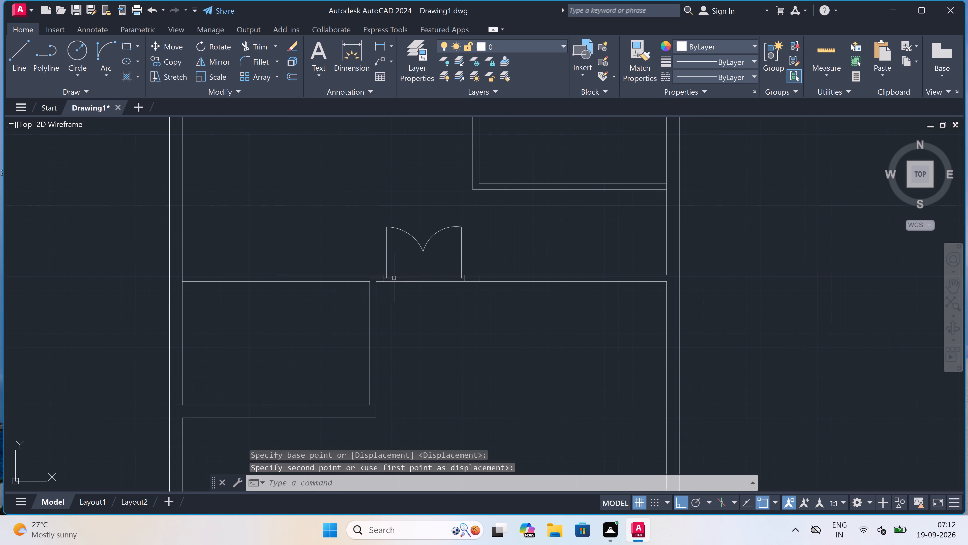
# Draw a line 5'6" leftward from the right outer wall's inner corner along the lower horizontal wall, continuing up to the right room's bottom partition.
pyautogui.scroll(1, 473, 252)
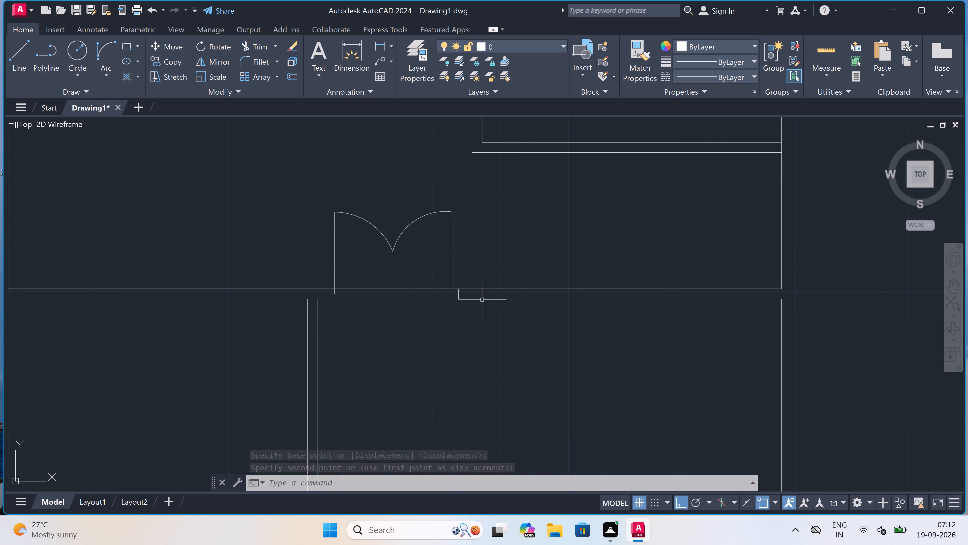
pyautogui.scroll(1, 472, 311)
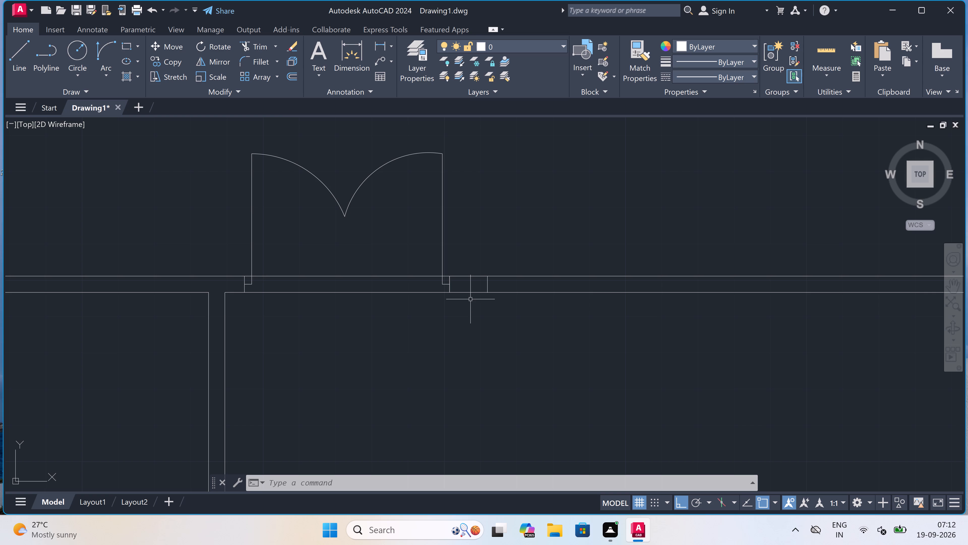
pyautogui.write('l')
pyautogui.press('space')
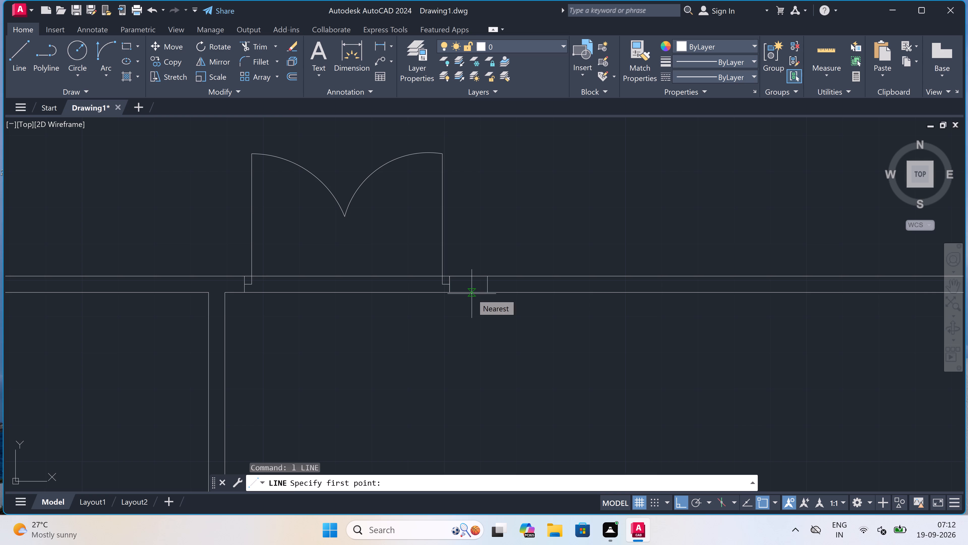
pyautogui.scroll(-4, 660, 288)
pyautogui.scroll(-2, 648, 313)
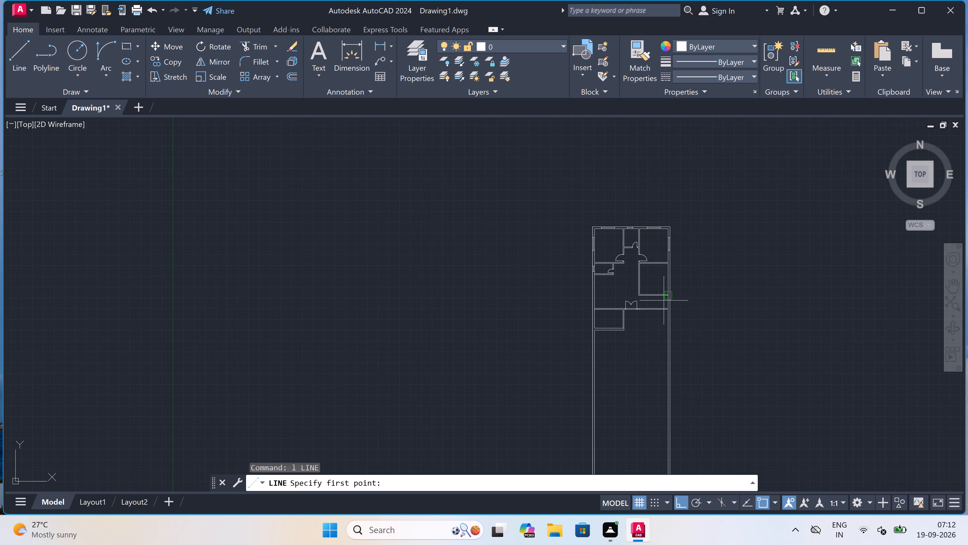
pyautogui.scroll(4, 664, 300)
pyautogui.click(682, 349)
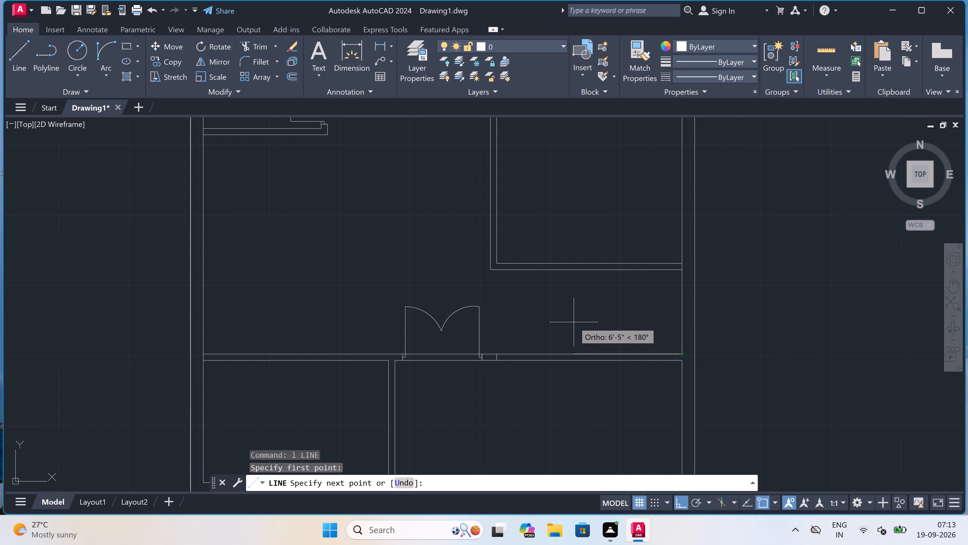
pyautogui.write('5\'6"')
pyautogui.press('space')
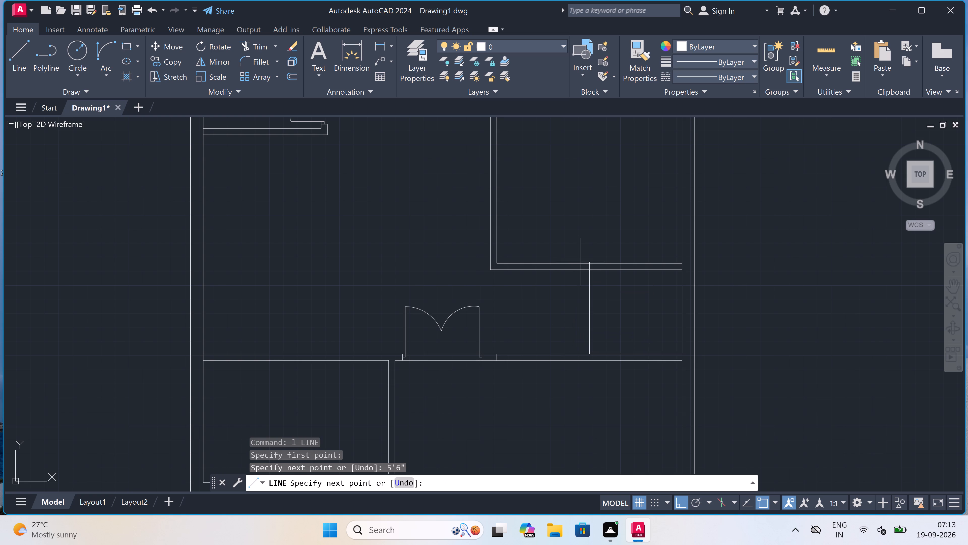
pyautogui.scroll(2, 595, 274)
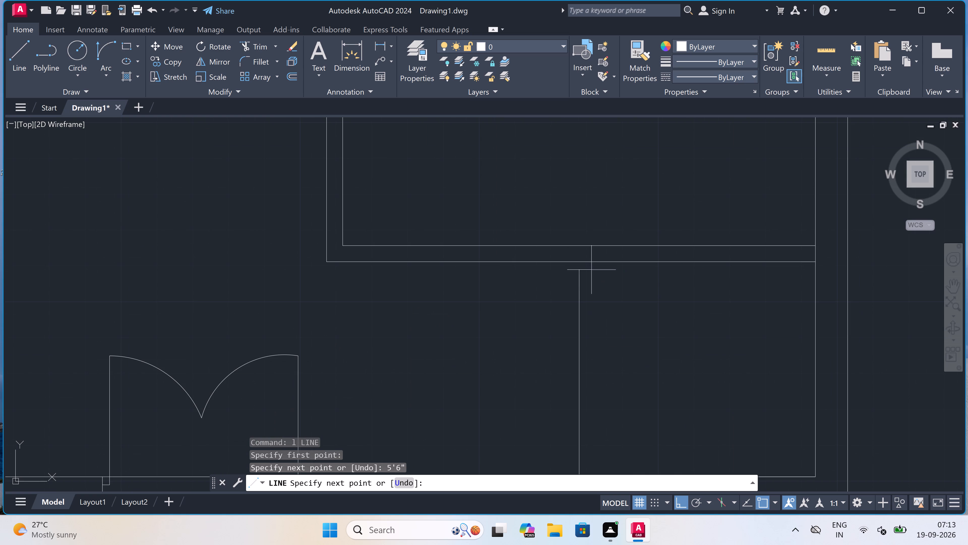
pyautogui.click(577, 262)
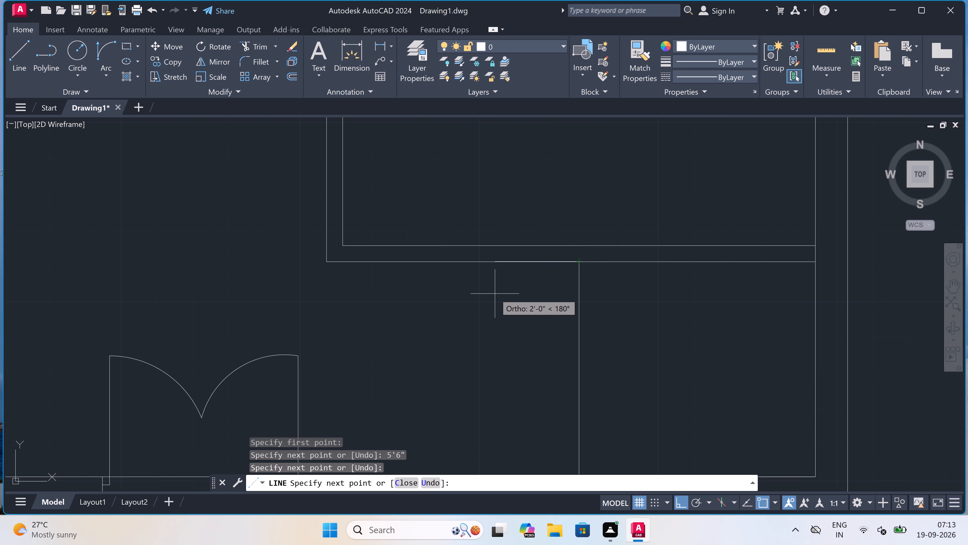
# Continue the line 4.5" leftward and down to the lower horizontal wall to form the new partition's second face.
pyautogui.write('4.5"')
pyautogui.press('space')
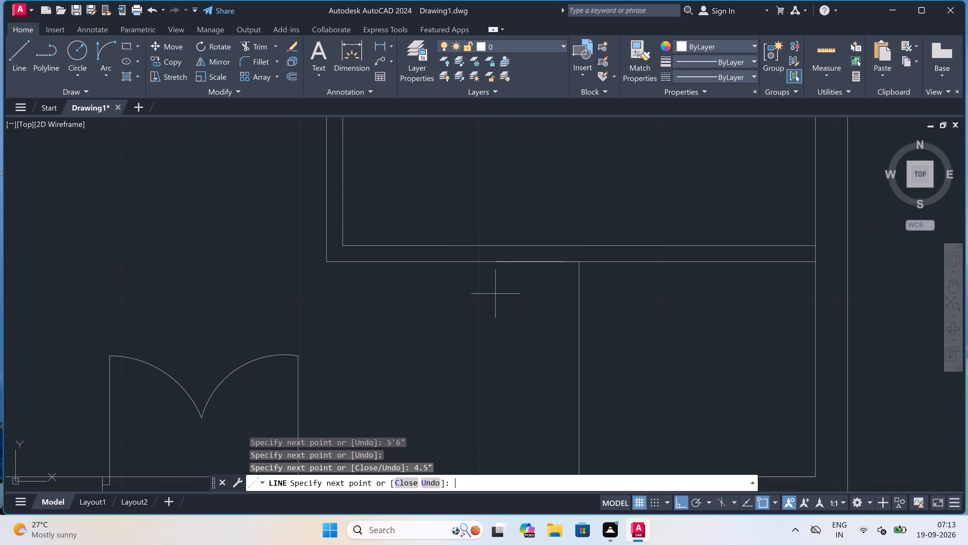
pyautogui.scroll(-2, 520, 278)
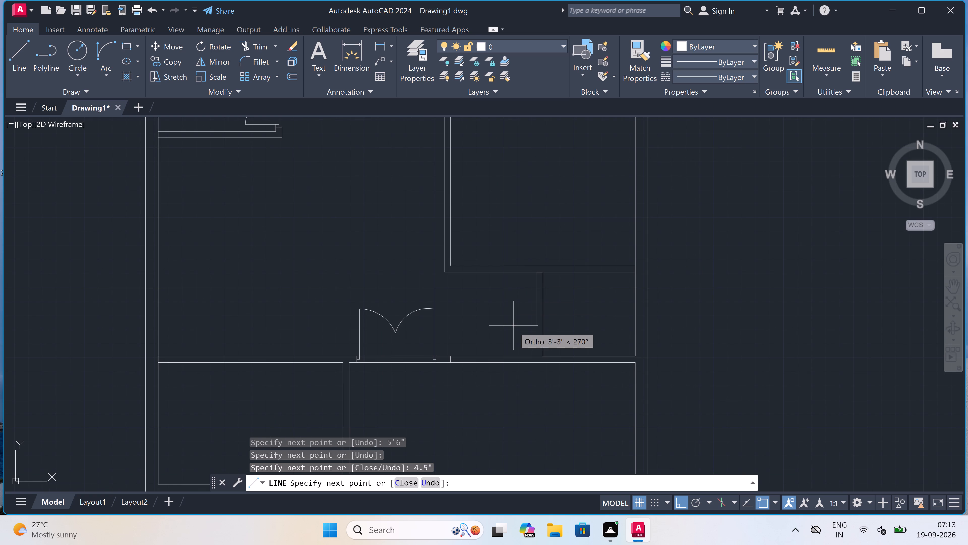
pyautogui.scroll(2, 533, 360)
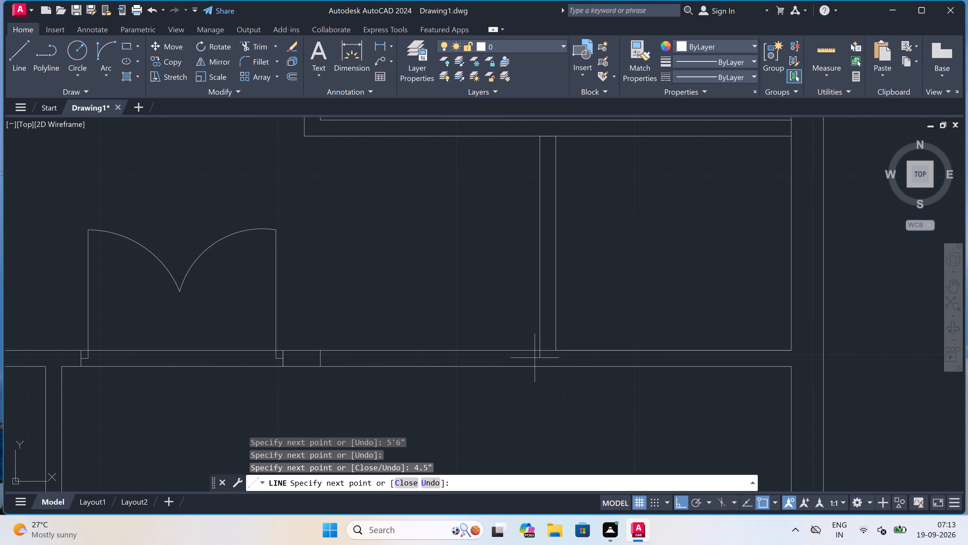
pyautogui.doubleClick(540, 349)
pyautogui.press('Escape')
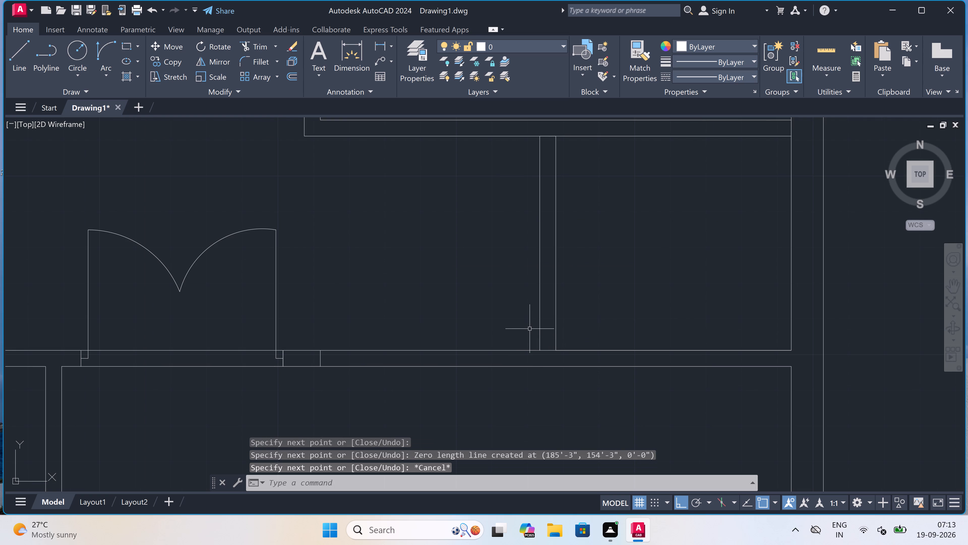
# Draw two short horizontal lines across the new vertical partition, near its upper and lower ends, marking an opening.
pyautogui.scroll(-1, 531, 318)
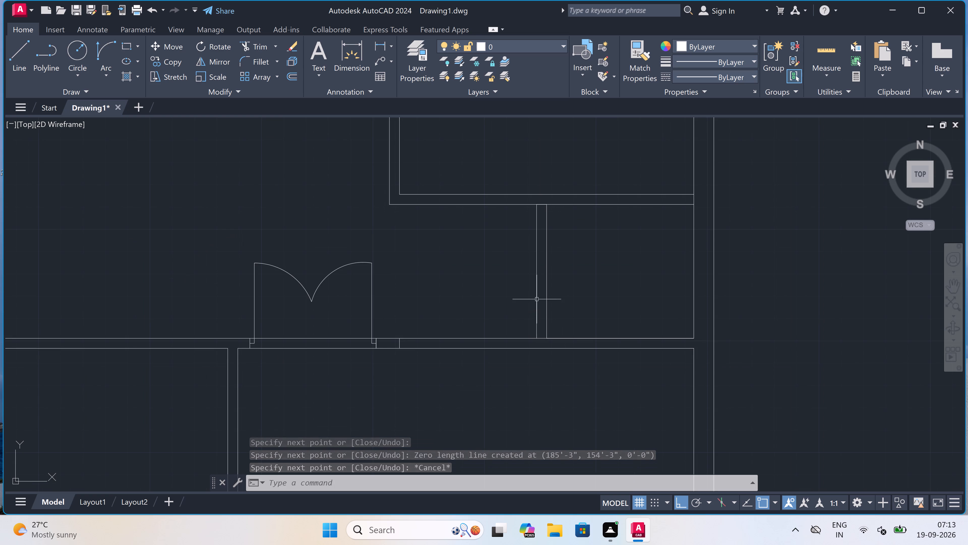
pyautogui.press('space')
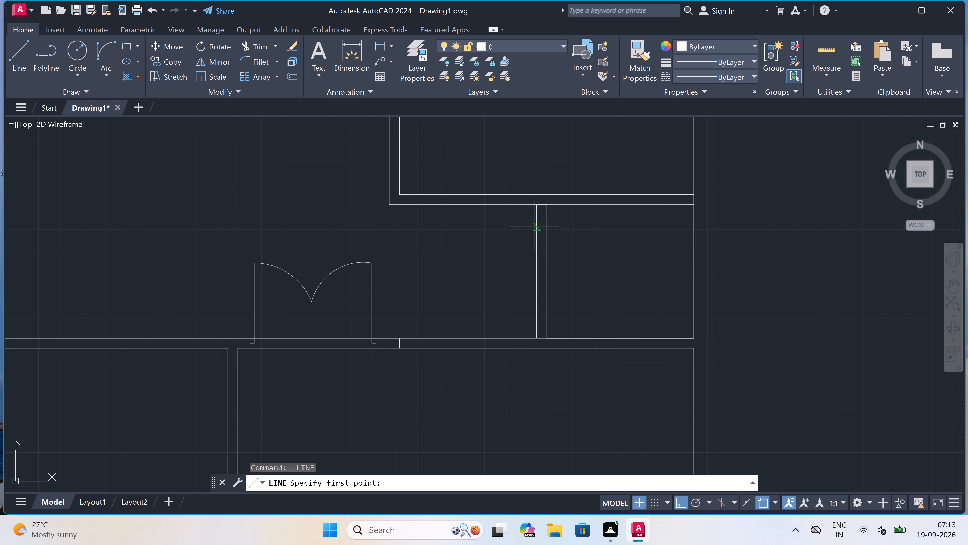
pyautogui.click(535, 230)
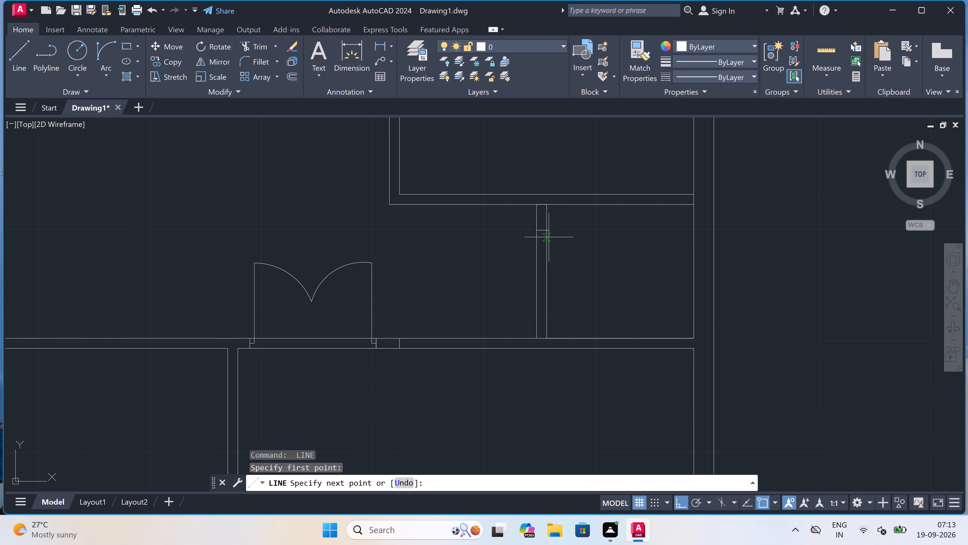
pyautogui.click(548, 232)
pyautogui.press('Escape')
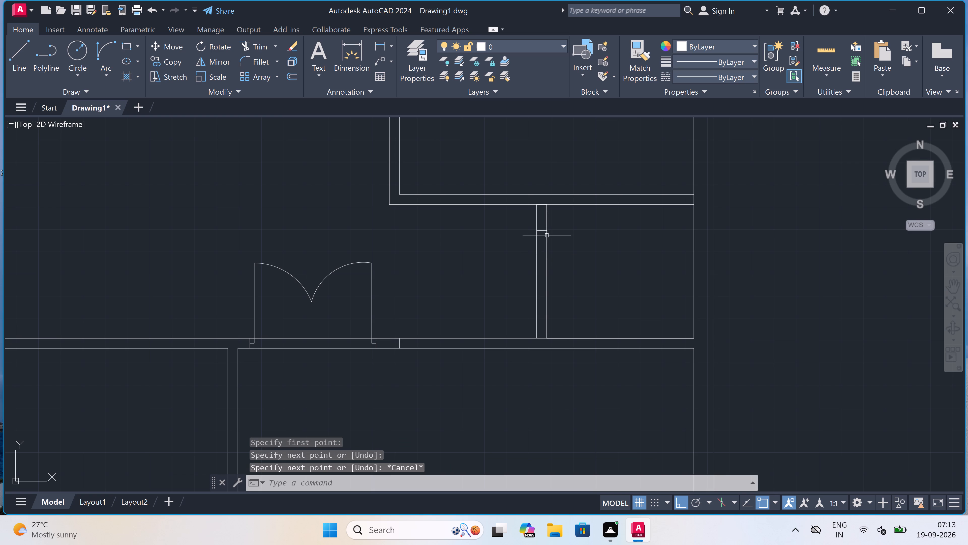
pyautogui.press('space')
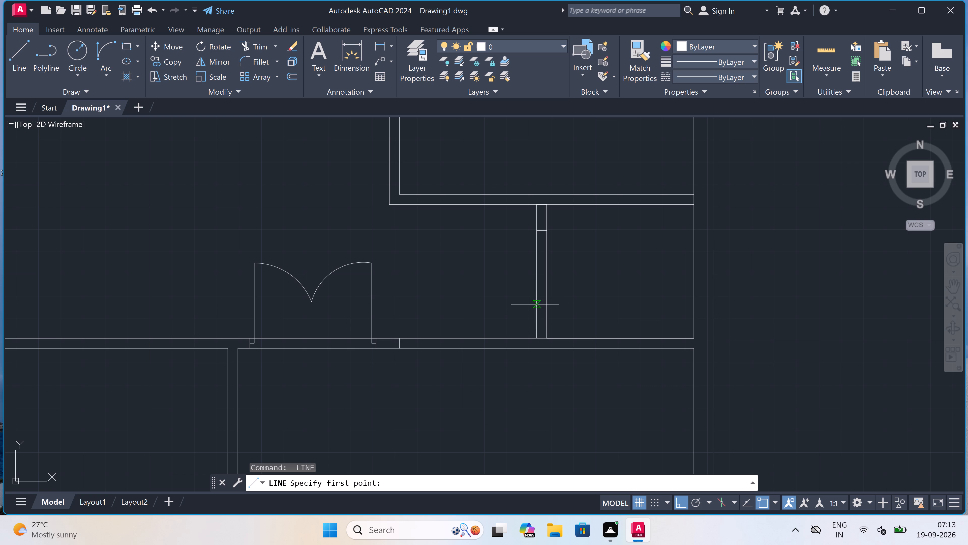
pyautogui.click(536, 306)
pyautogui.click(548, 308)
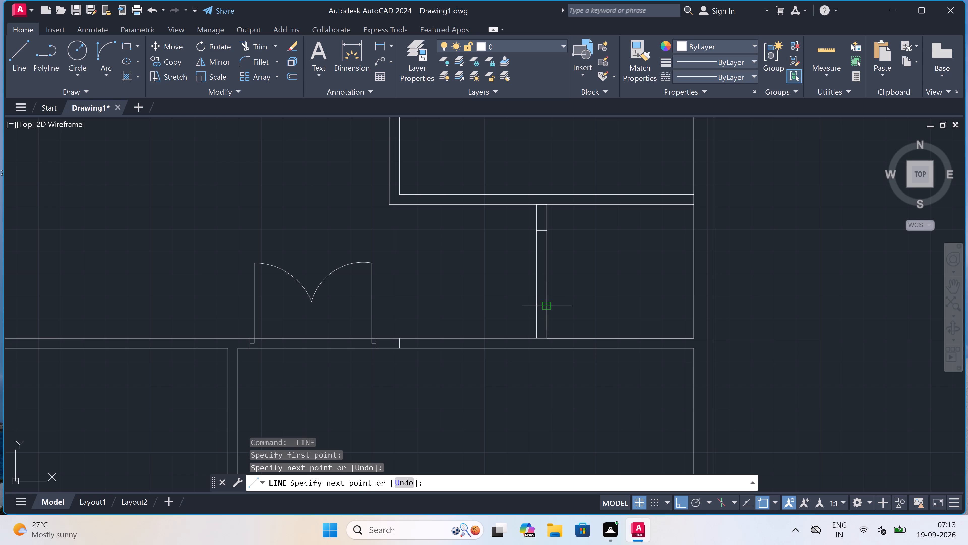
pyautogui.press('Escape')
# Trim both faces of the new vertical partition between the two short lines to cut the opening.
pyautogui.write('tr')
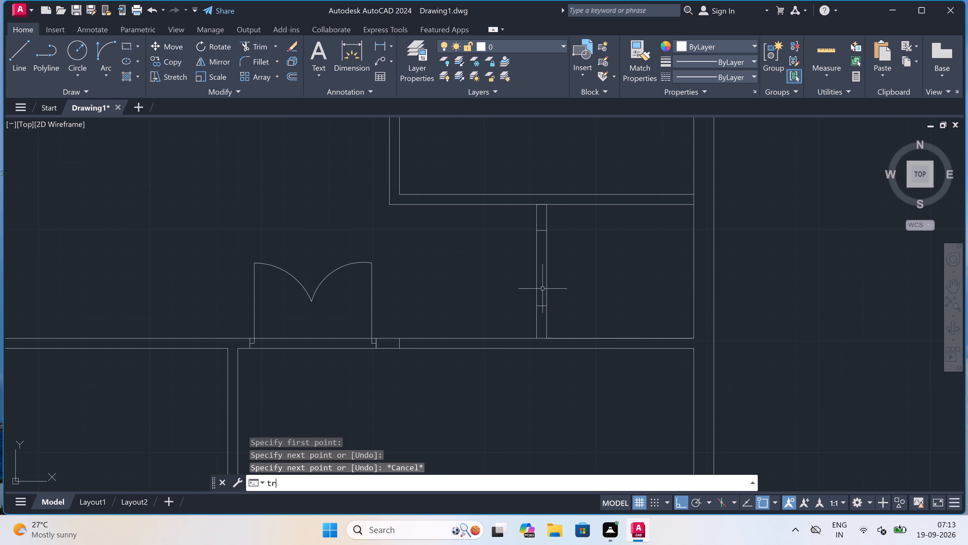
pyautogui.press('space')
pyautogui.click(557, 274)
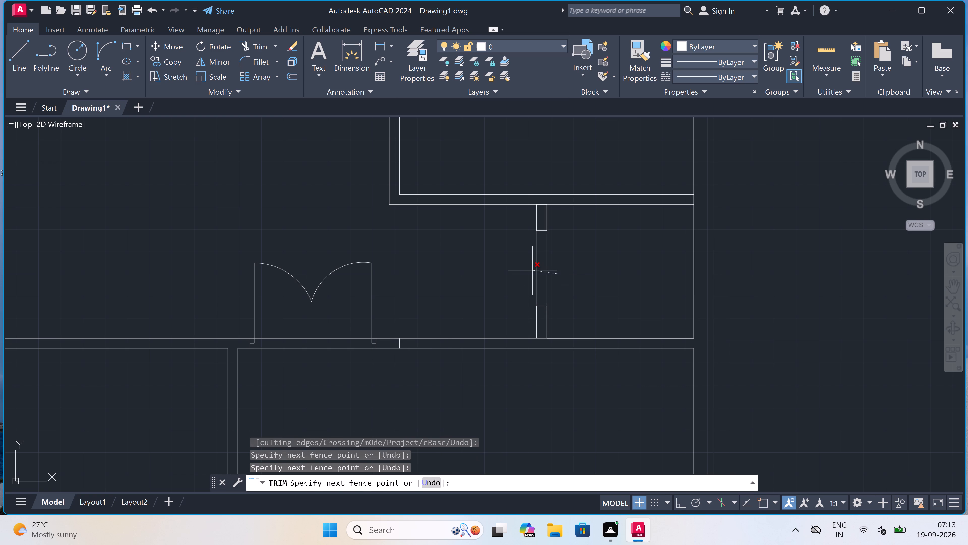
pyautogui.click(533, 271)
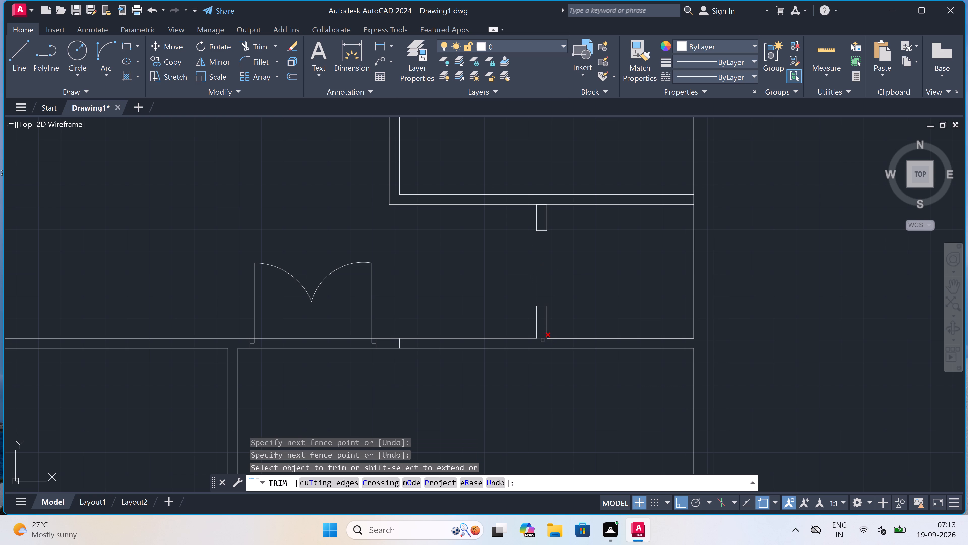
# Trim the wall lines crossing the partition's ends at the lower horizontal wall and at the right room's bottom partition.
pyautogui.click(542, 336)
pyautogui.click(542, 346)
pyautogui.scroll(-3, 542, 344)
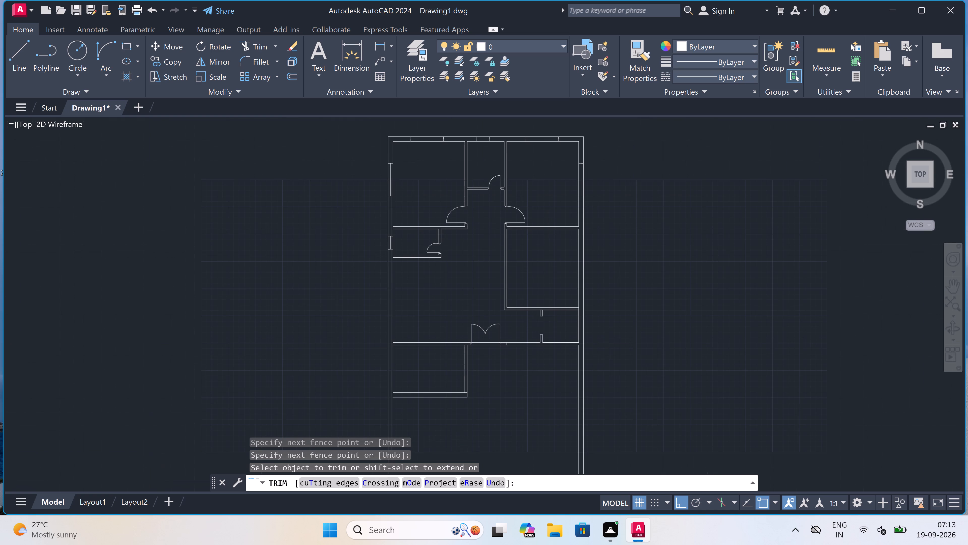
pyautogui.scroll(3, 535, 315)
pyautogui.scroll(1, 557, 298)
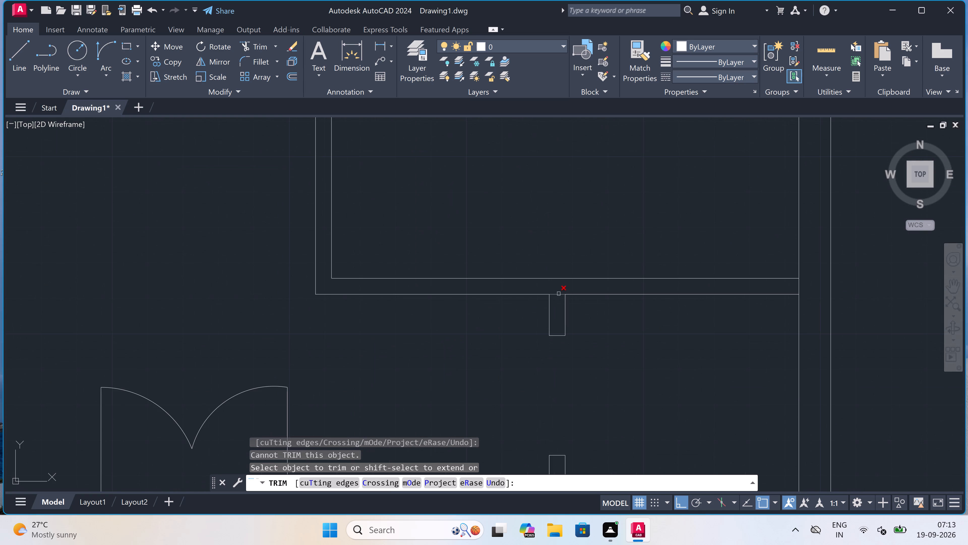
pyautogui.click(560, 291)
pyautogui.click(559, 300)
pyautogui.scroll(-3, 557, 298)
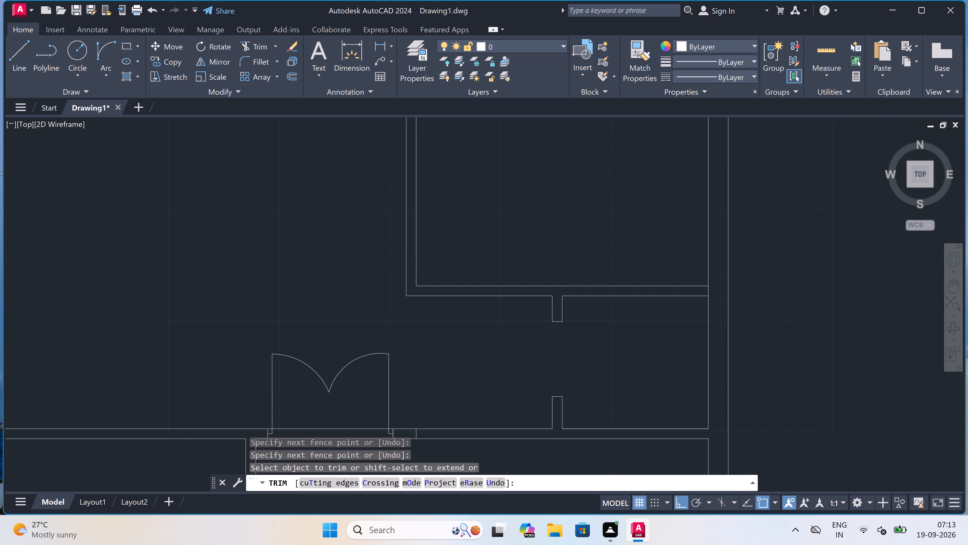
pyautogui.scroll(-3, 558, 314)
pyautogui.scroll(1, 557, 330)
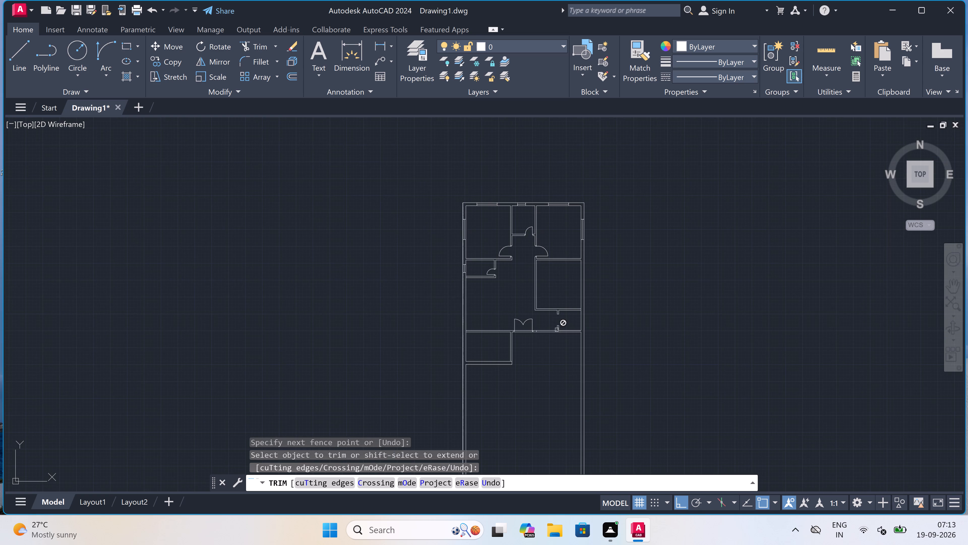
pyautogui.scroll(2, 557, 330)
pyautogui.press('Escape')
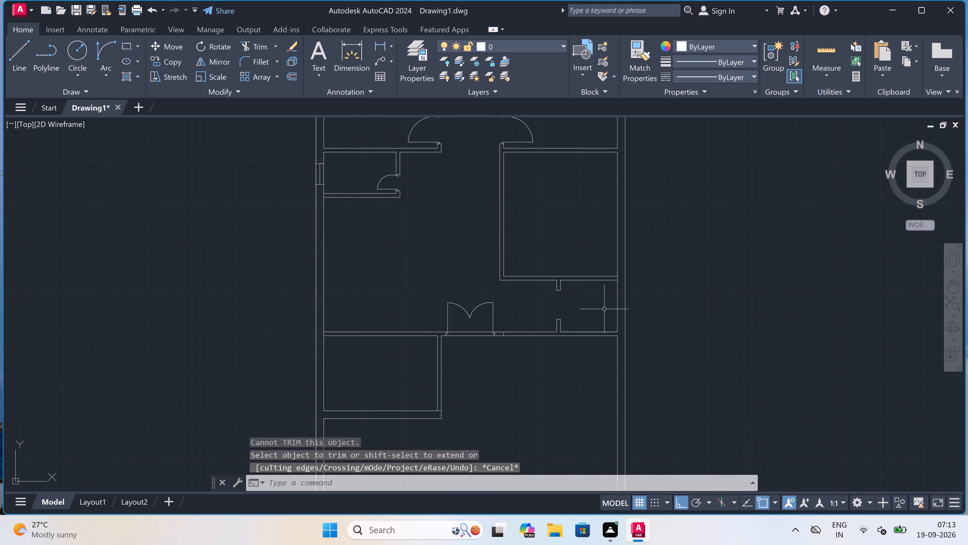
# Draw a vertical line near the right outer wall, from the right room's bottom partition down to the lower horizontal wall.
pyautogui.scroll(-1, 613, 307)
pyautogui.scroll(3, 624, 305)
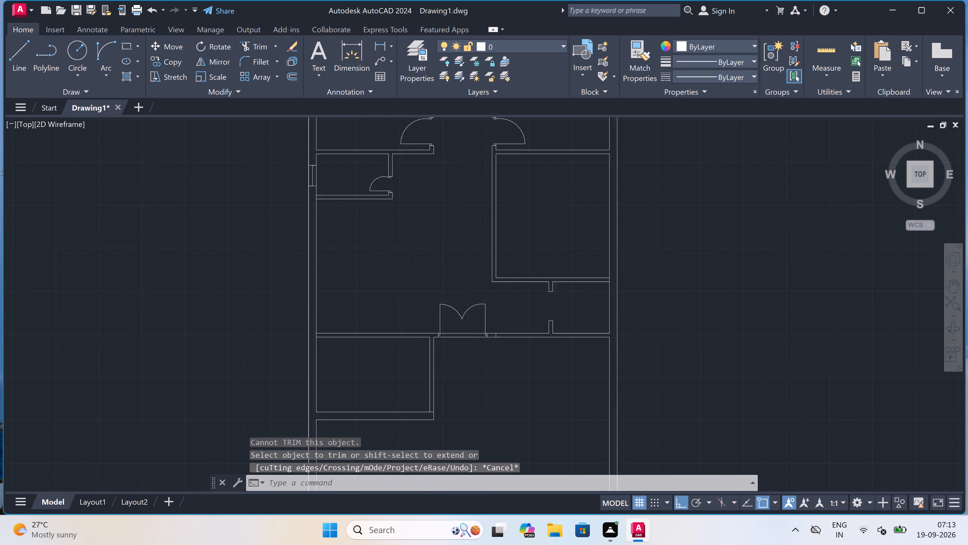
pyautogui.scroll(1, 624, 305)
pyautogui.press('l')
pyautogui.press('space')
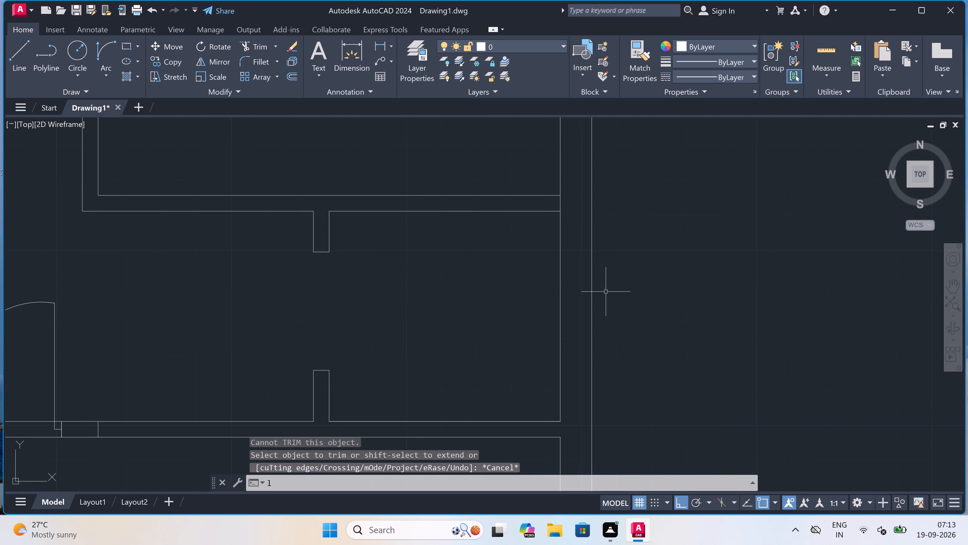
pyautogui.click(499, 211)
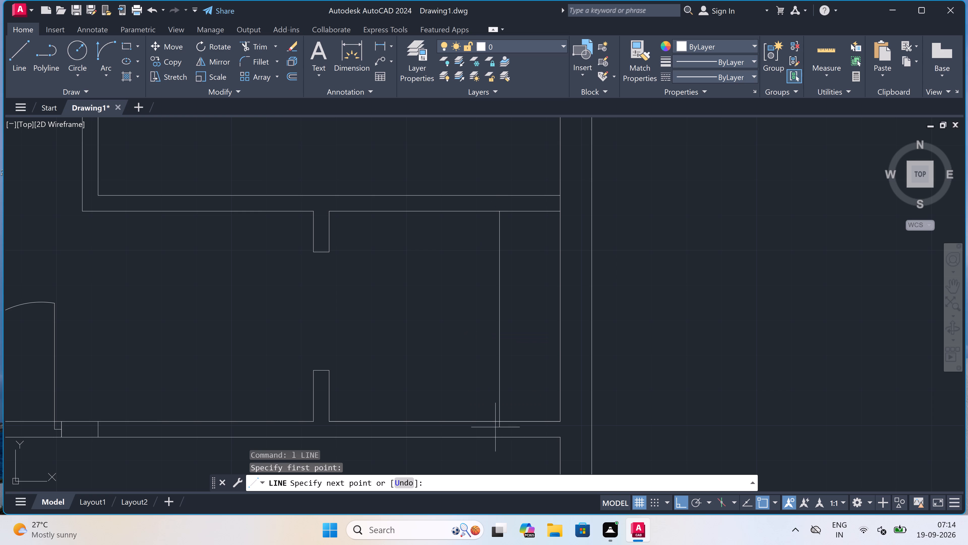
pyautogui.moveTo(499, 420); pyautogui.dragTo(501, 420)
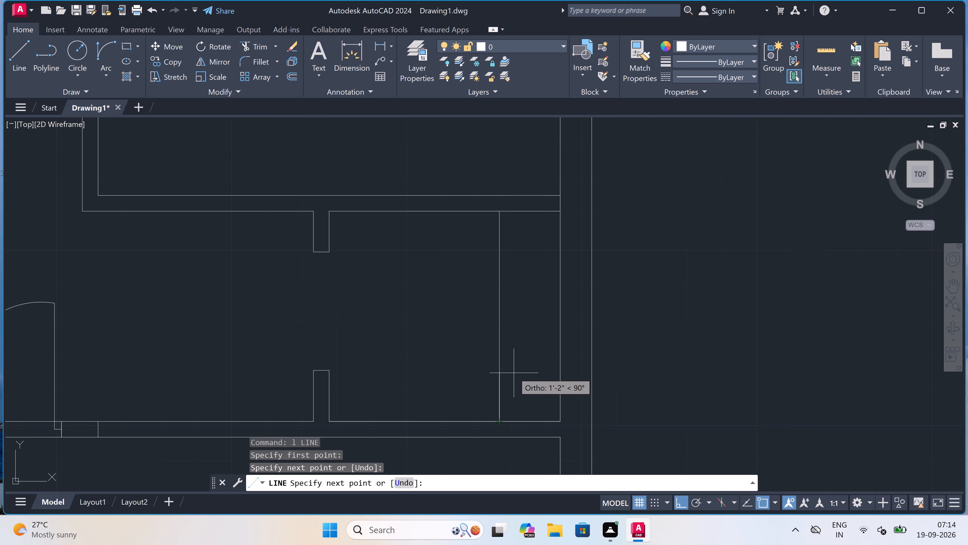
pyautogui.press('Escape')
# Draw a short horizontal line extending the lower horizontal wall's bottom face across the right outer wall to its outer face.
pyautogui.scroll(-4, 519, 361)
pyautogui.scroll(3, 521, 375)
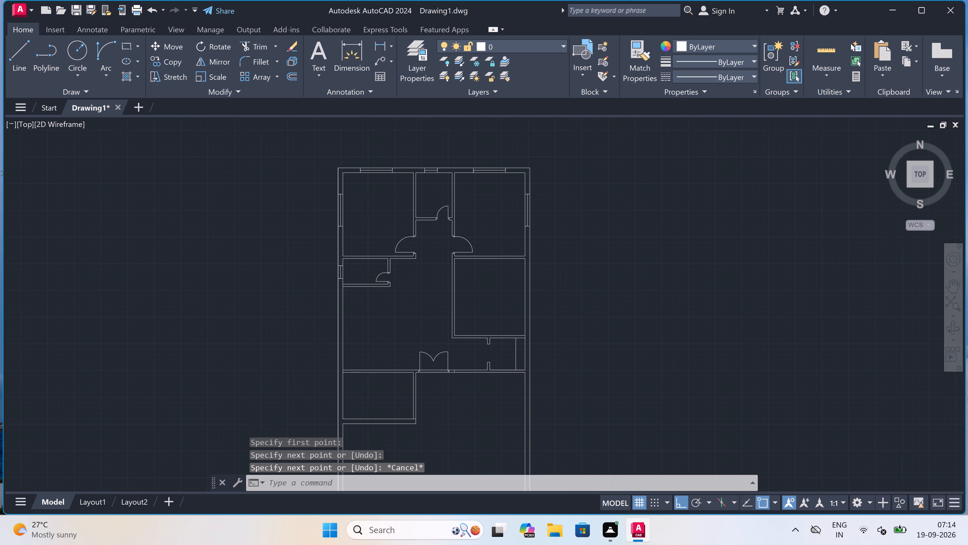
pyautogui.press('space')
pyautogui.click(538, 365)
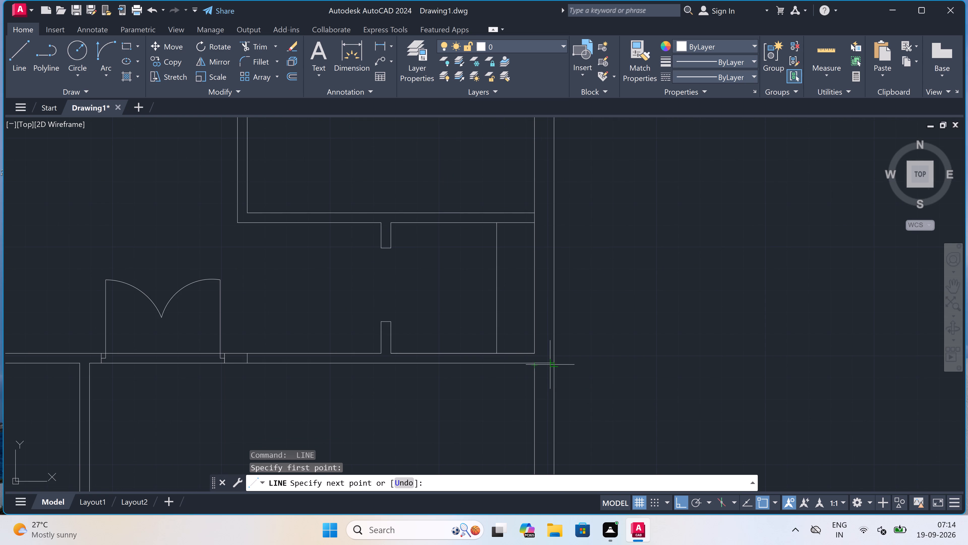
pyautogui.click(553, 364)
pyautogui.press('Escape')
# Trim away both lines of the right outer wall below the lower horizontal wall.
pyautogui.scroll(-3, 555, 290)
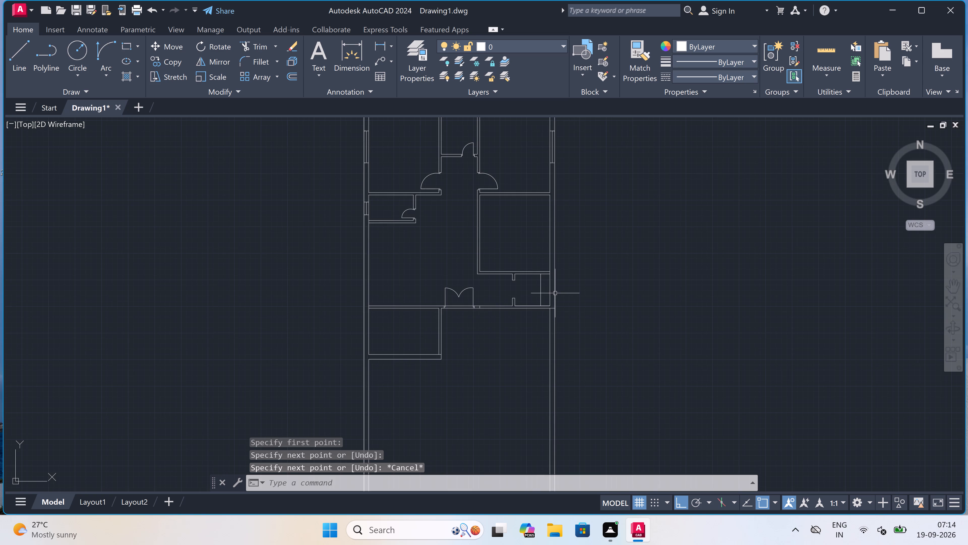
pyautogui.write('tr')
pyautogui.press('space')
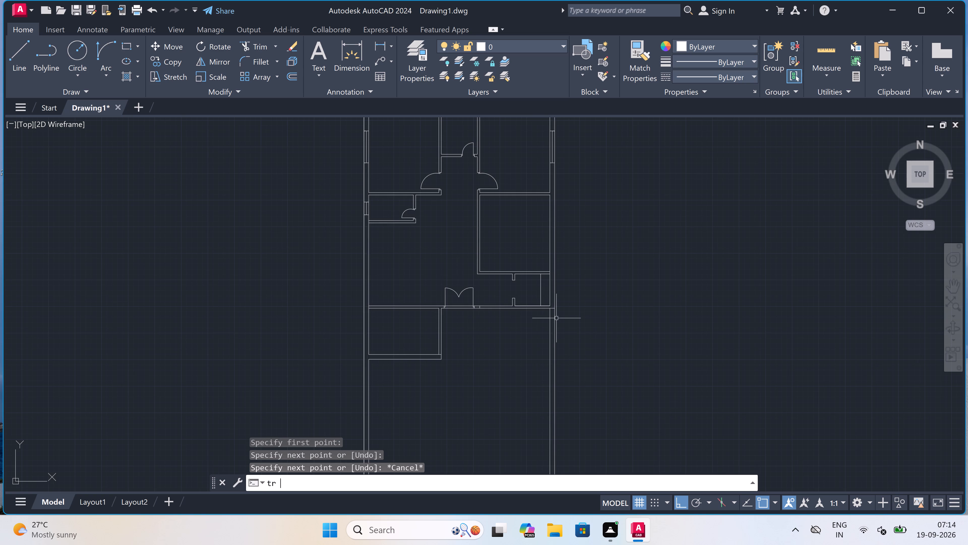
pyautogui.click(534, 365)
pyautogui.click(600, 341)
pyautogui.scroll(-3, 562, 347)
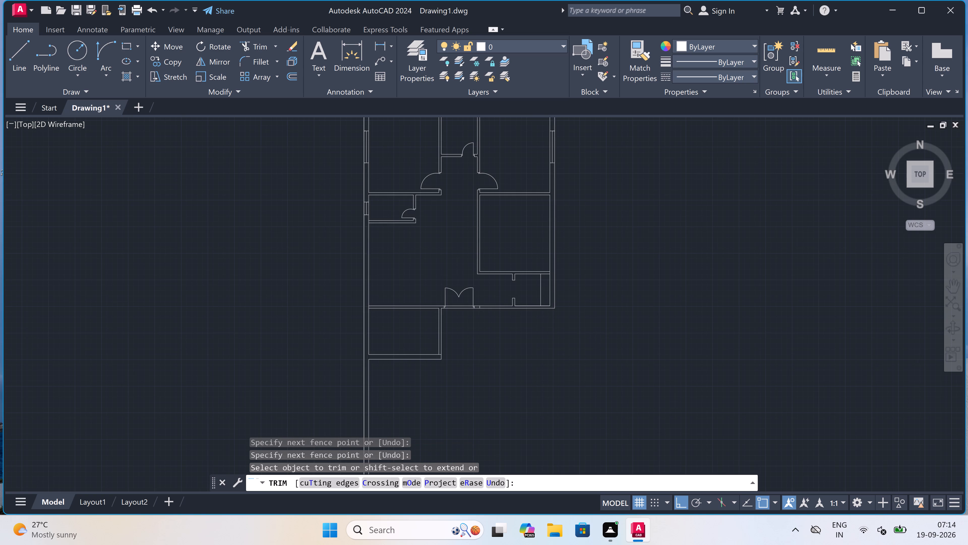
pyautogui.scroll(2, 535, 350)
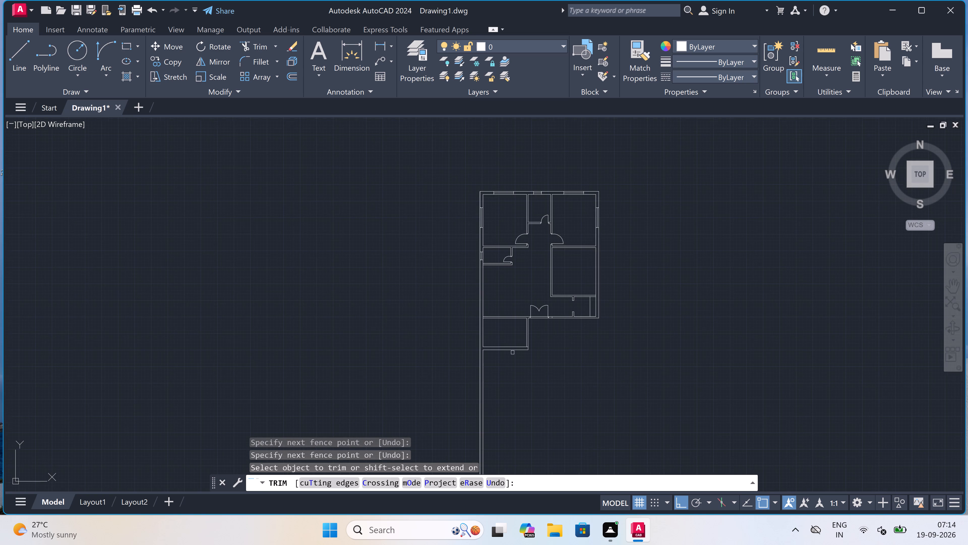
pyautogui.scroll(3, 495, 356)
pyautogui.press('Escape')
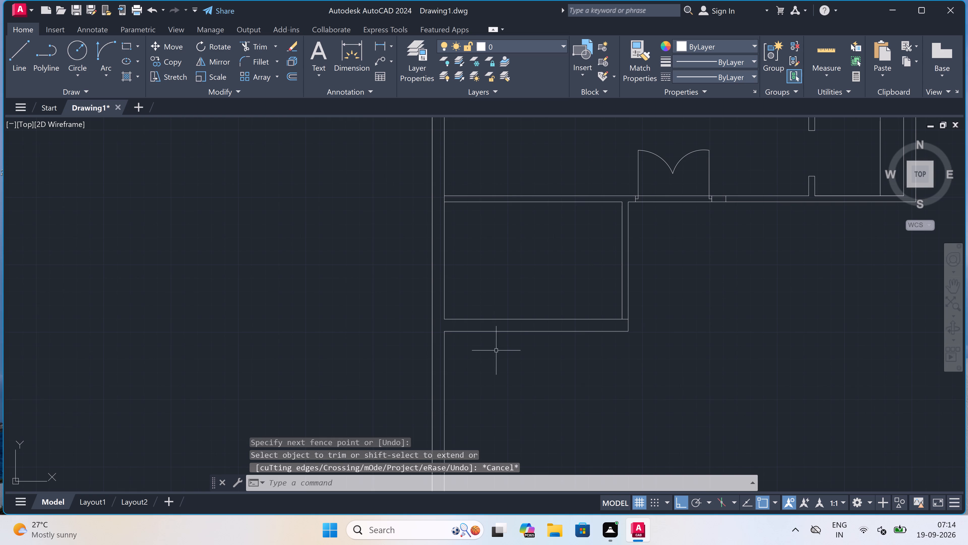
# Draw a short horizontal line extending the lower-left room's bottom outer face across the left outer wall.
pyautogui.press('l')
pyautogui.press('space')
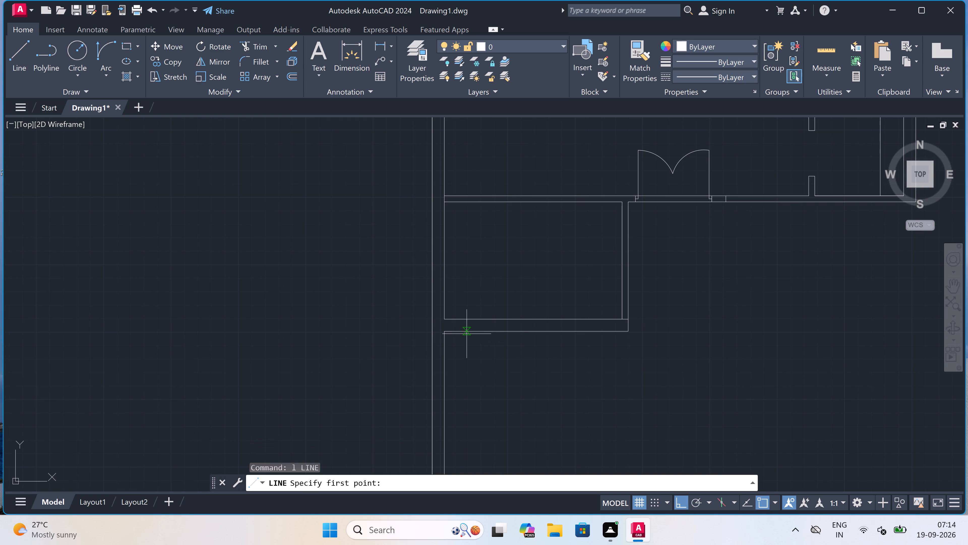
pyautogui.click(443, 336)
pyautogui.click(434, 333)
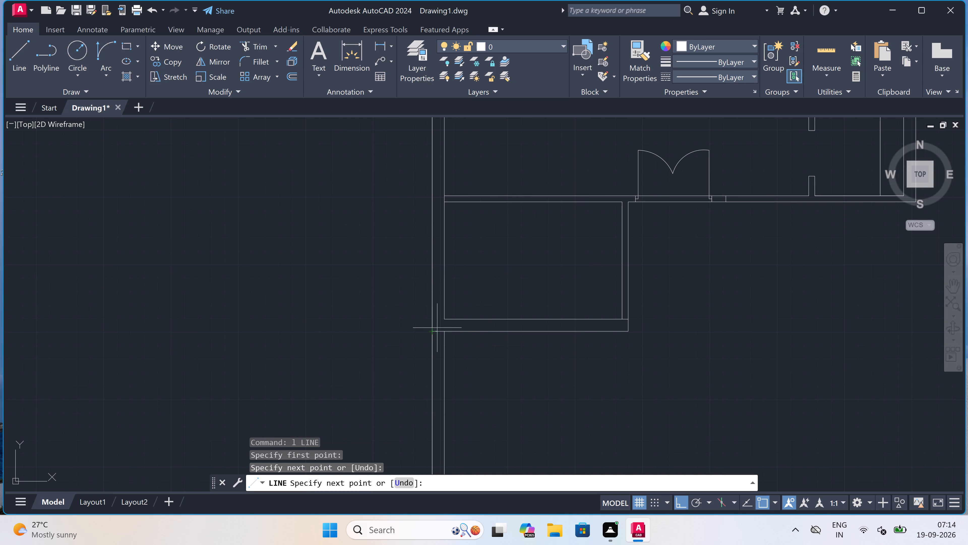
pyautogui.press('Escape')
# Trim away both lines of the left outer wall below the lower-left room.
pyautogui.scroll(-2, 450, 317)
pyautogui.write('tr')
pyautogui.press('space')
pyautogui.click(453, 335)
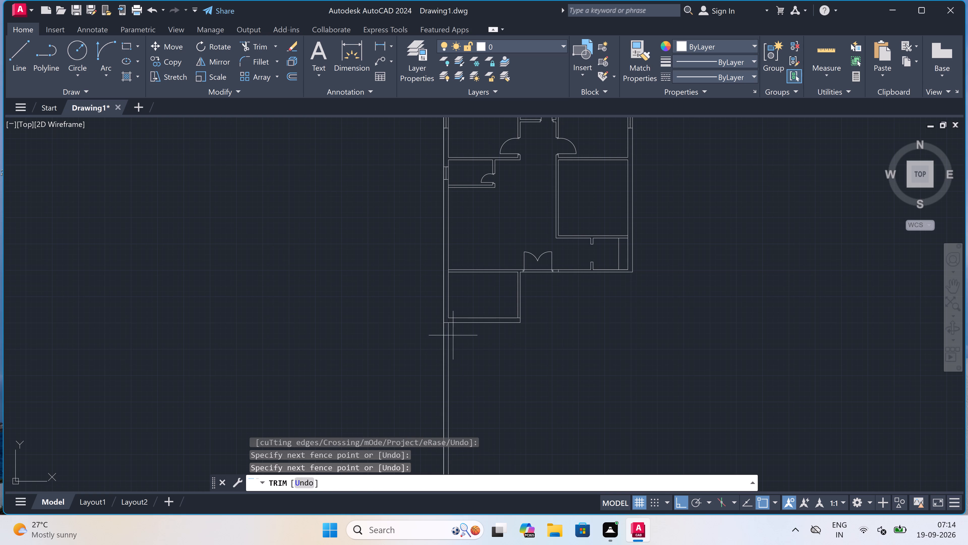
pyautogui.click(415, 342)
pyautogui.press('Escape')
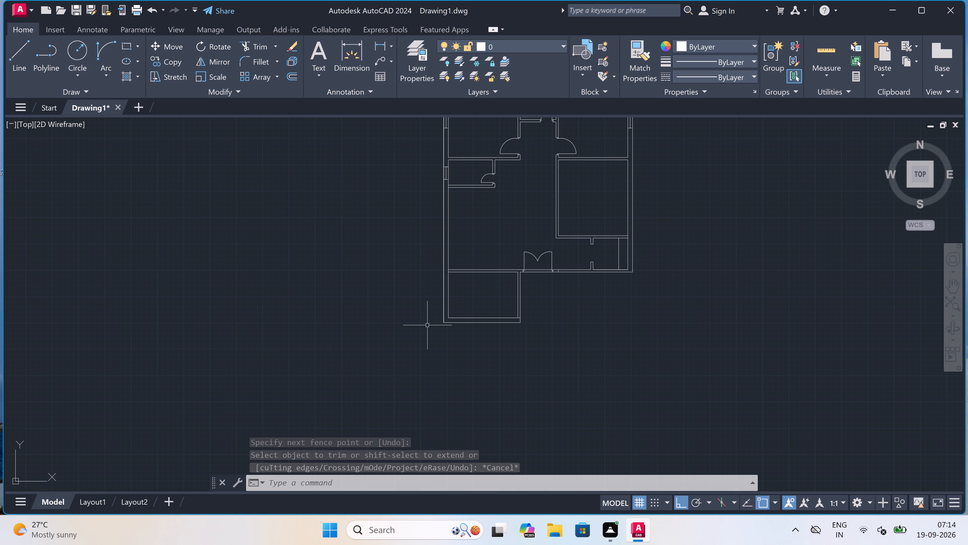
# Draw two short vertical lines across the lower-left room's top wall, one near mid-length and one near its right end, marking an opening.
pyautogui.scroll(1, 455, 322)
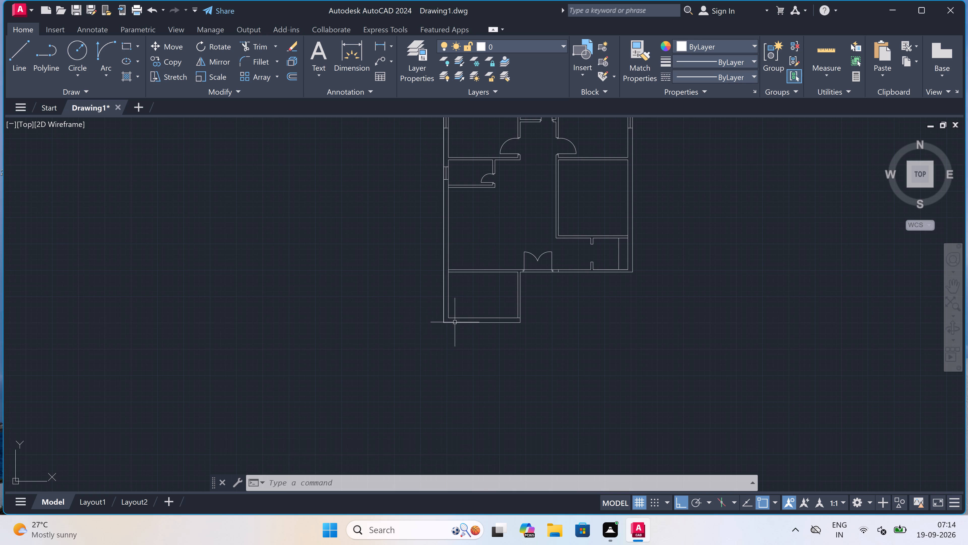
pyautogui.scroll(1, 455, 322)
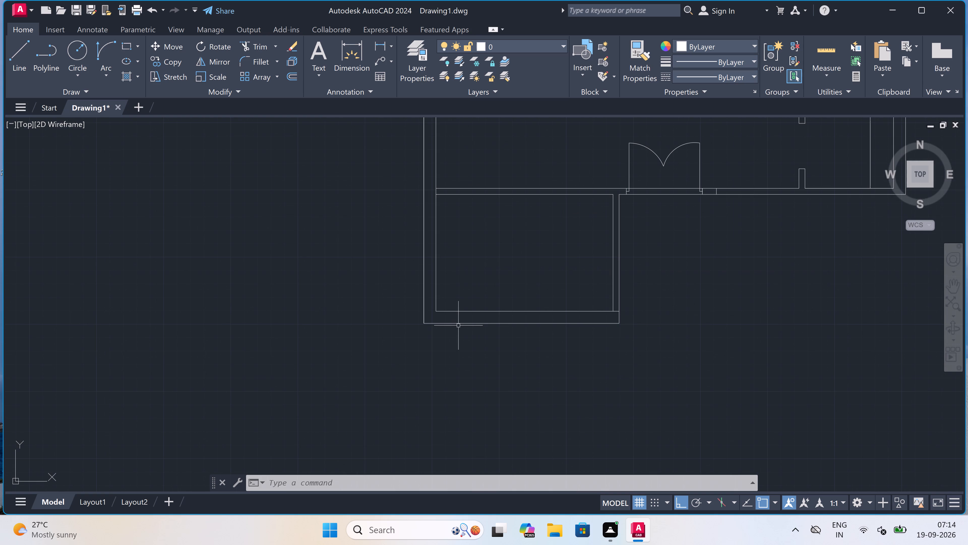
pyautogui.press('Escape')
pyautogui.write('l')
pyautogui.press('space')
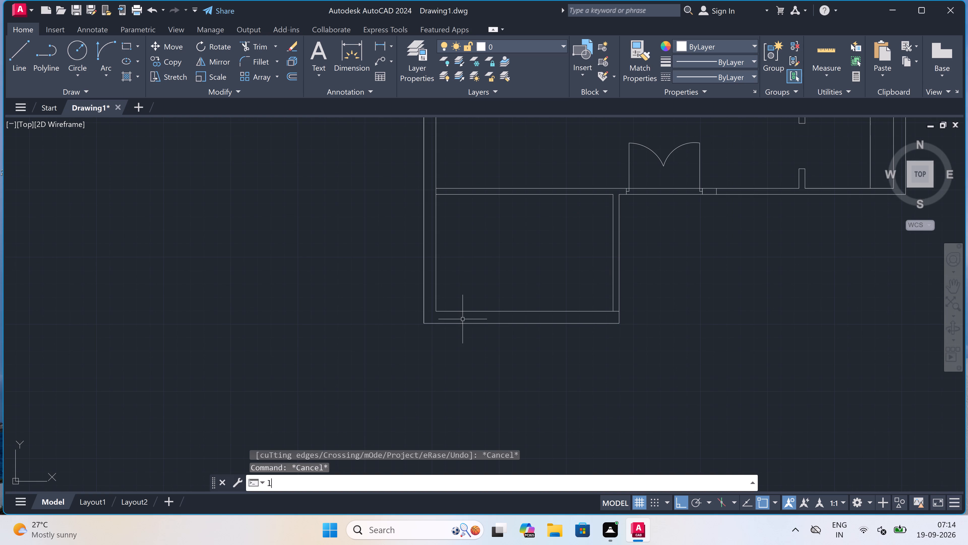
pyautogui.scroll(-3, 469, 272)
pyautogui.scroll(2, 473, 255)
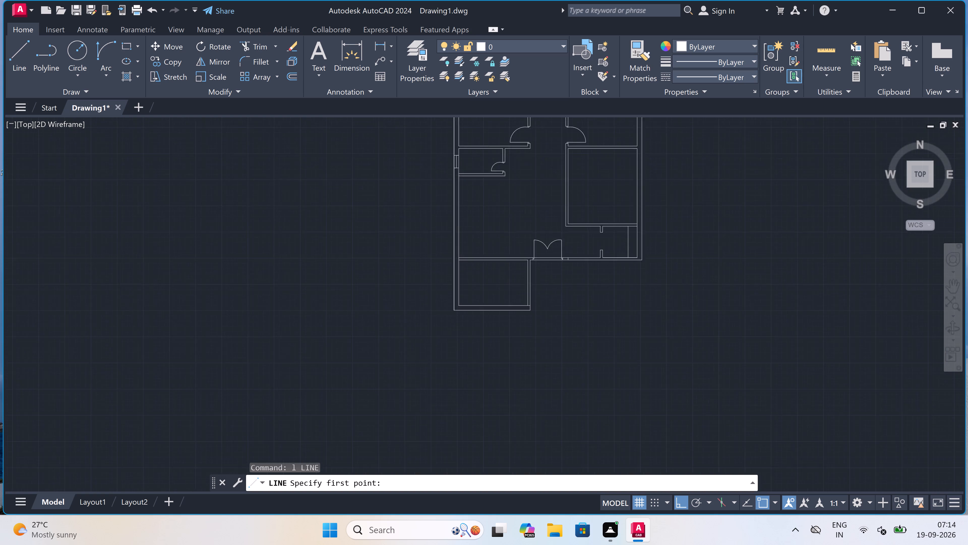
pyautogui.scroll(2, 473, 255)
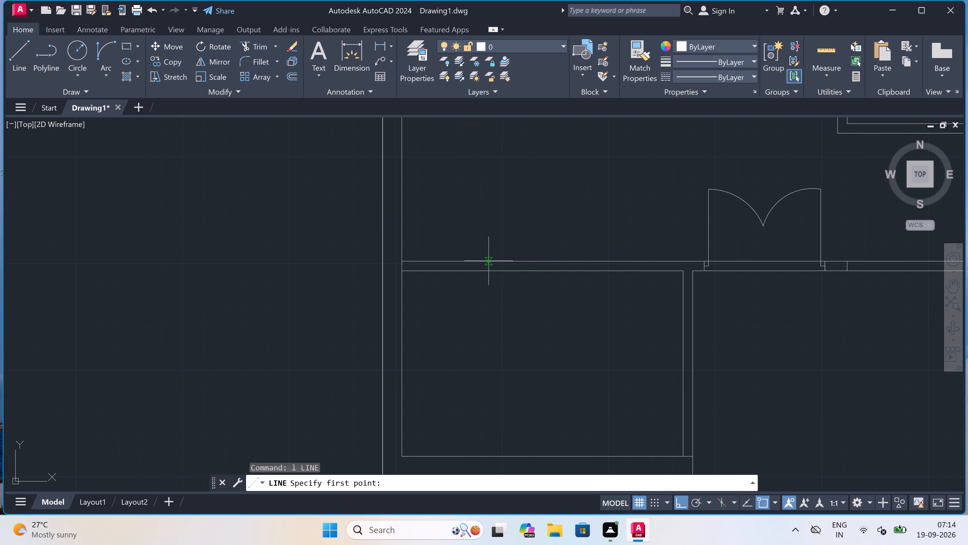
pyautogui.click(525, 263)
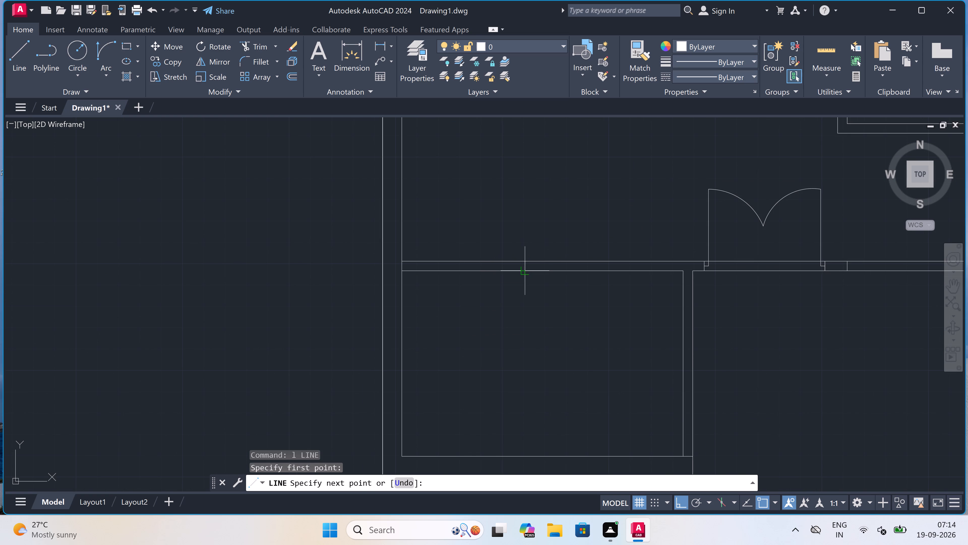
pyautogui.click(523, 271)
pyautogui.press('Escape')
pyautogui.press('space')
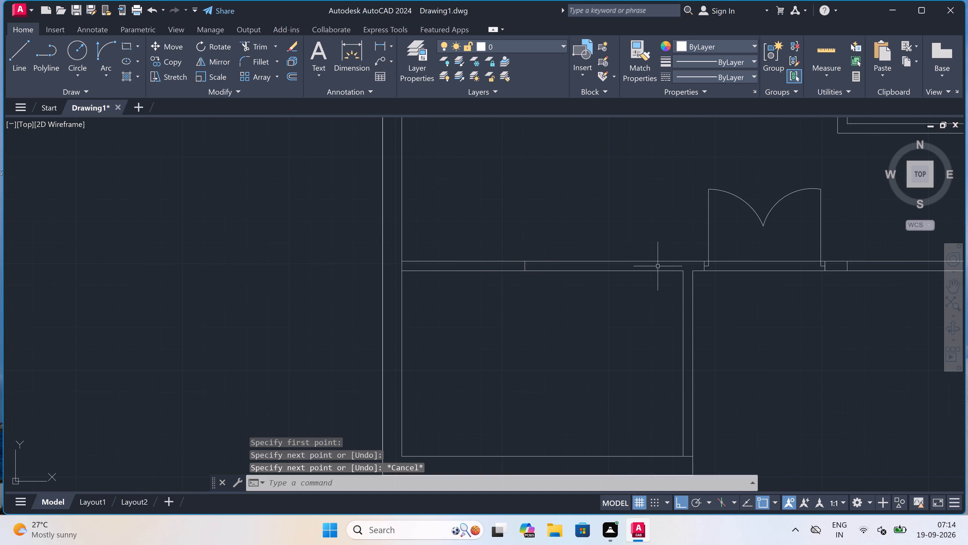
pyautogui.click(663, 261)
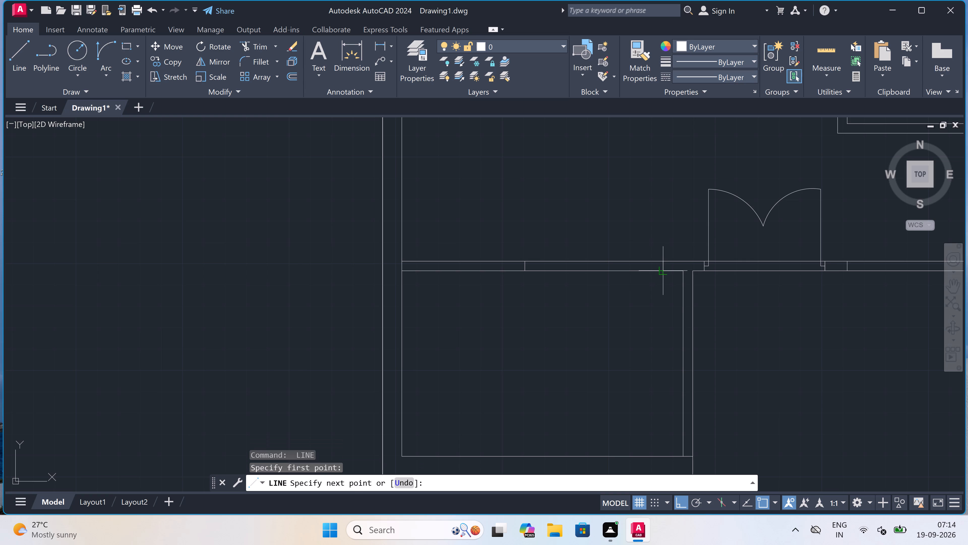
pyautogui.click(661, 273)
pyautogui.press('Escape')
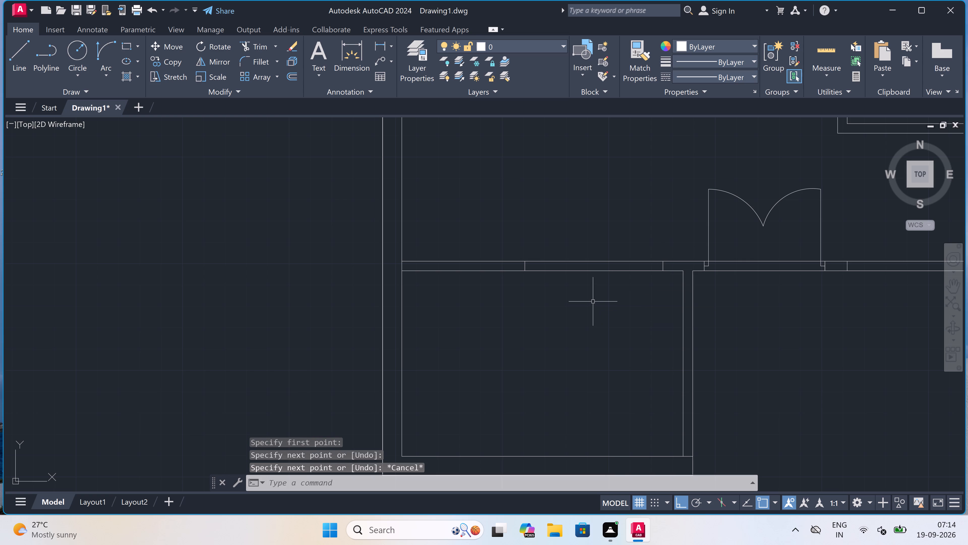
# Trim both faces of the lower-left room's top wall between the two short vertical lines to cut the opening.
pyautogui.press('t')
pyautogui.write('r')
pyautogui.press('space')
pyautogui.click(595, 283)
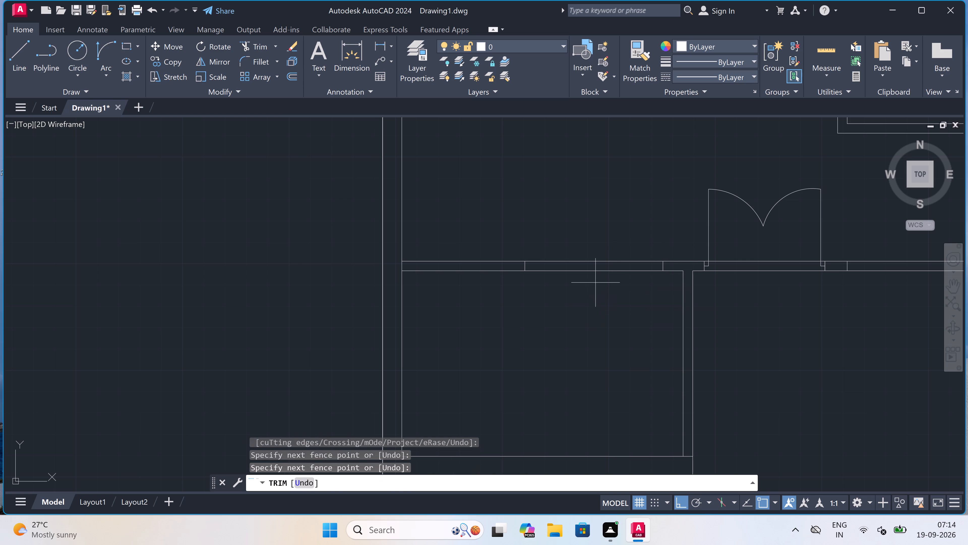
pyautogui.moveTo(596, 237); pyautogui.dragTo(597, 240)
pyautogui.click(597, 240)
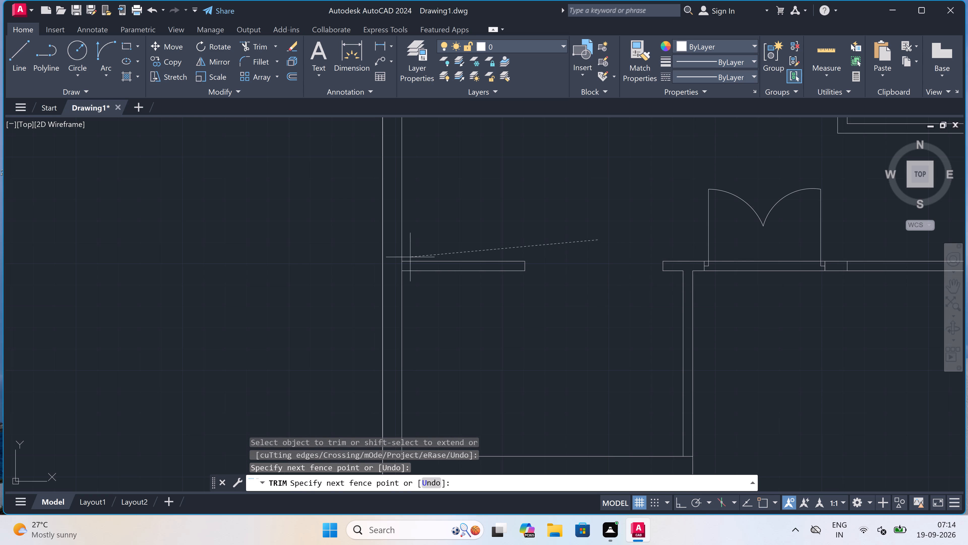
pyautogui.click(415, 252)
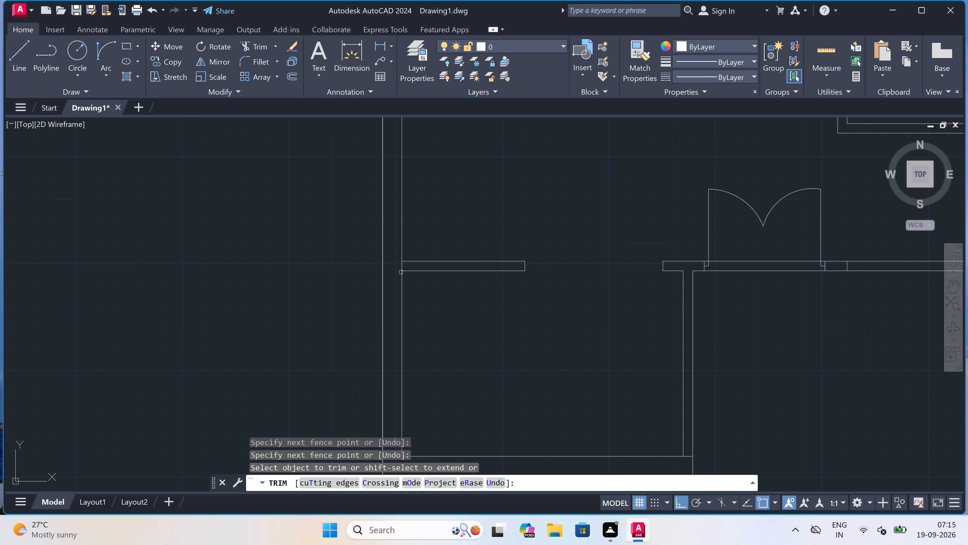
# Trim the left outer wall's inner face where it crosses the end of the lower-left room's top wall.
pyautogui.scroll(2, 408, 263)
pyautogui.click(403, 269)
pyautogui.click(380, 271)
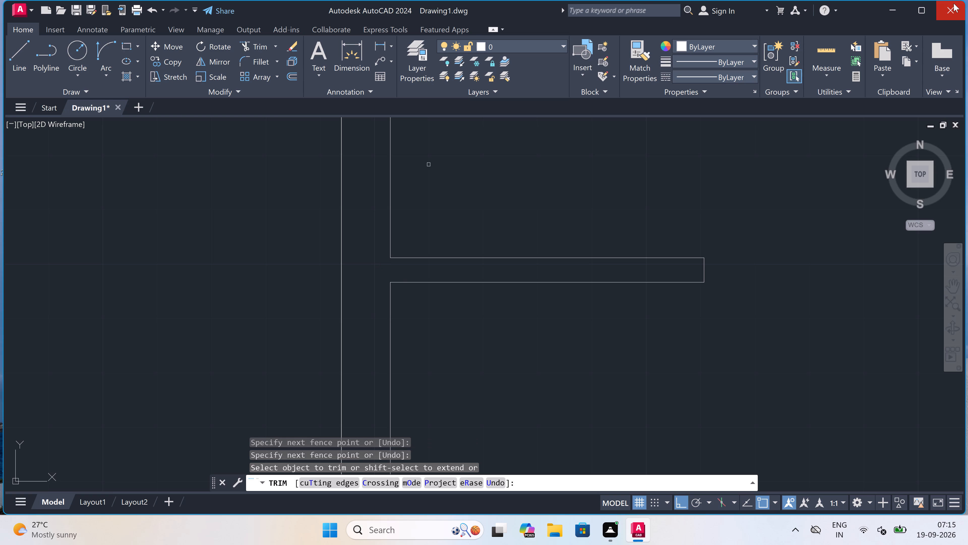
# Trim the overrun of the lower-left room's bottom inner face across the right wall's thickness at the bottom-right corner.
pyautogui.scroll(-3, 967, 21)
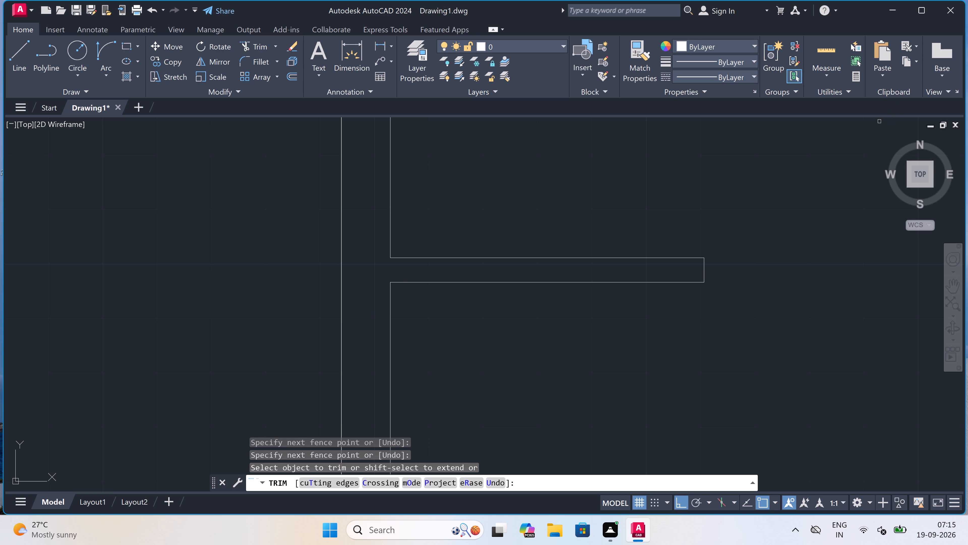
pyautogui.scroll(-3, 434, 268)
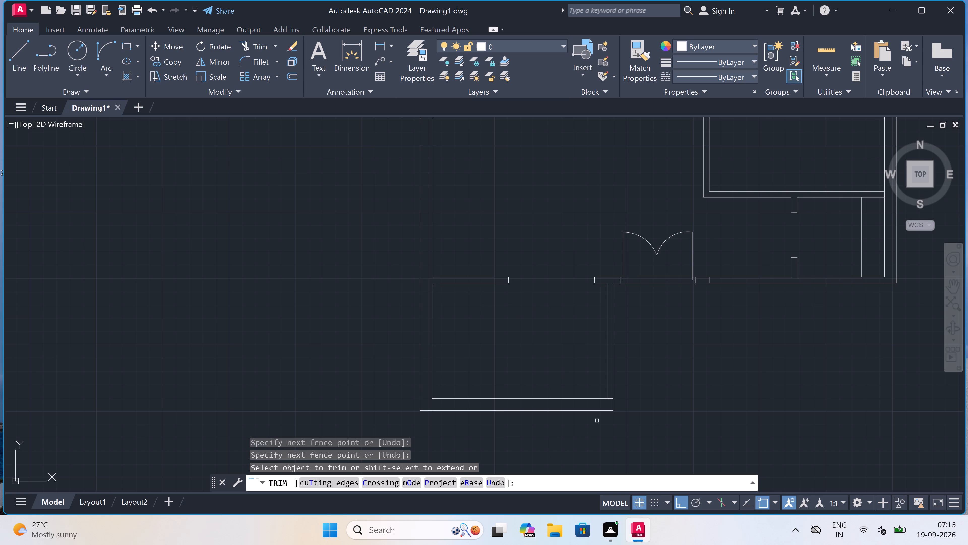
pyautogui.scroll(3, 607, 403)
pyautogui.click(618, 398)
pyautogui.click(612, 370)
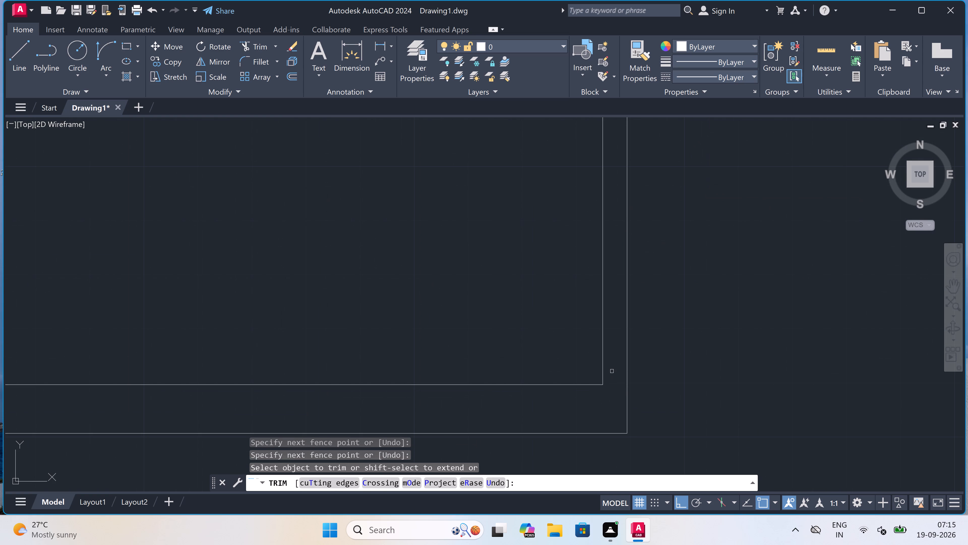
pyautogui.scroll(-5, 482, 333)
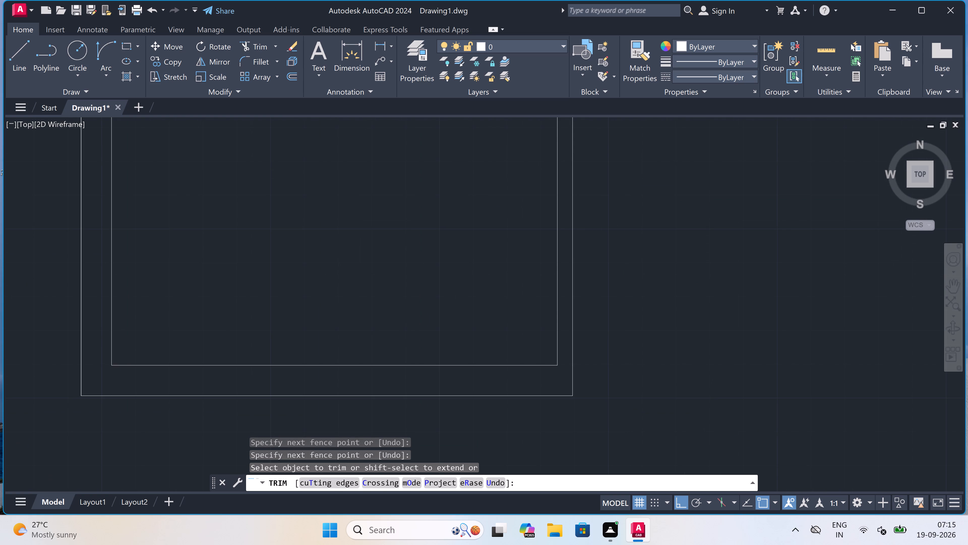
pyautogui.scroll(-1, 485, 337)
pyautogui.scroll(2, 464, 309)
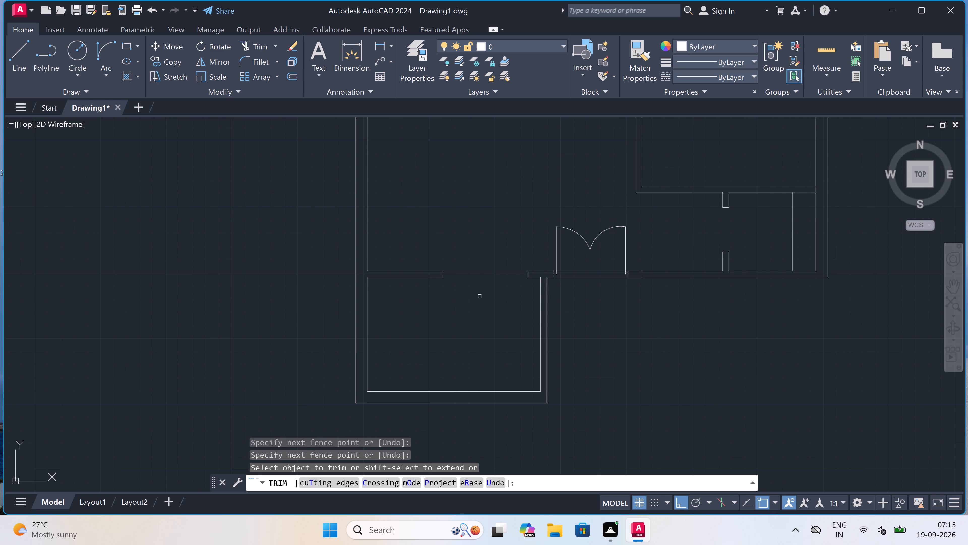
pyautogui.press('Escape')
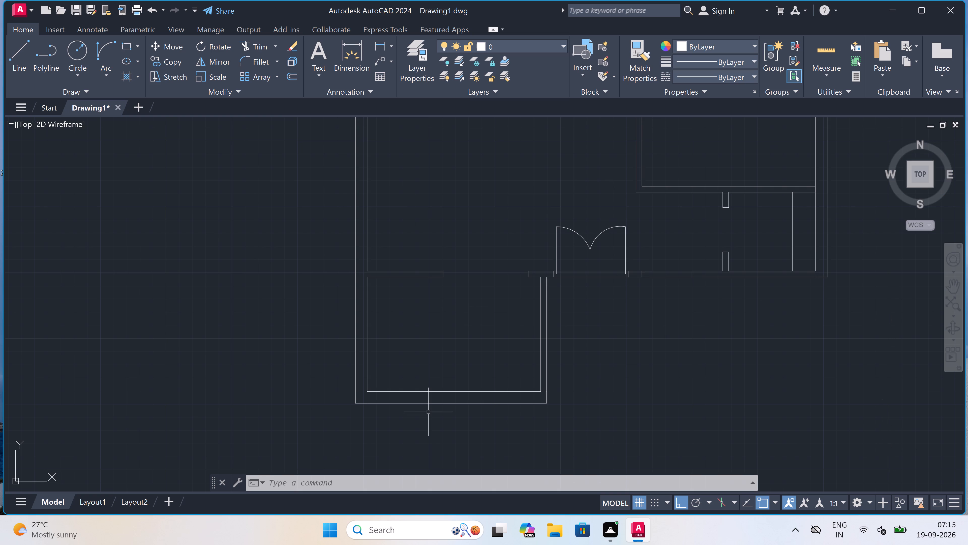
# Draw an L-shaped counter line in the lower-left room, about 5'-4" down from the top wall, then across to the right wall's inner face.
pyautogui.scroll(-2, 412, 497)
pyautogui.scroll(-3, 410, 434)
pyautogui.scroll(2, 408, 418)
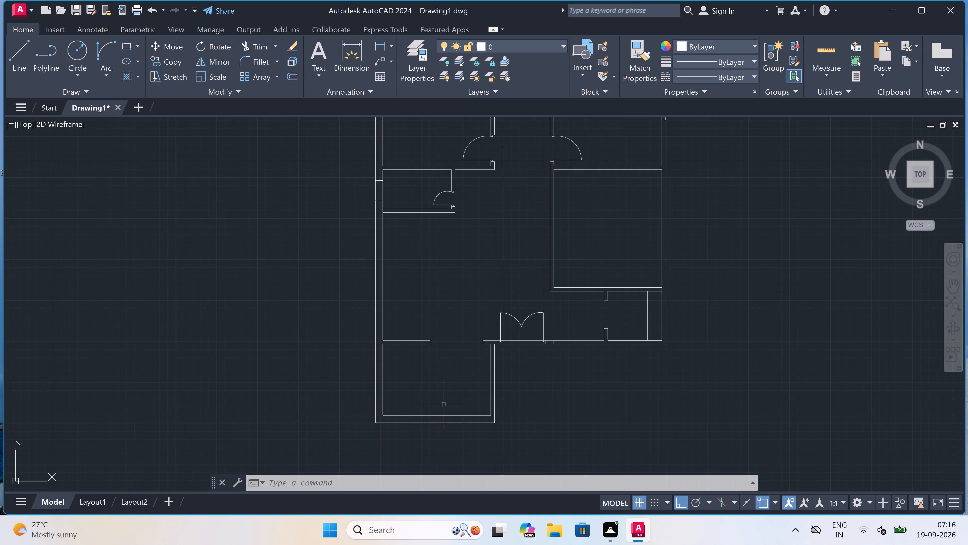
pyautogui.press('Escape')
pyautogui.press('l')
pyautogui.press('space')
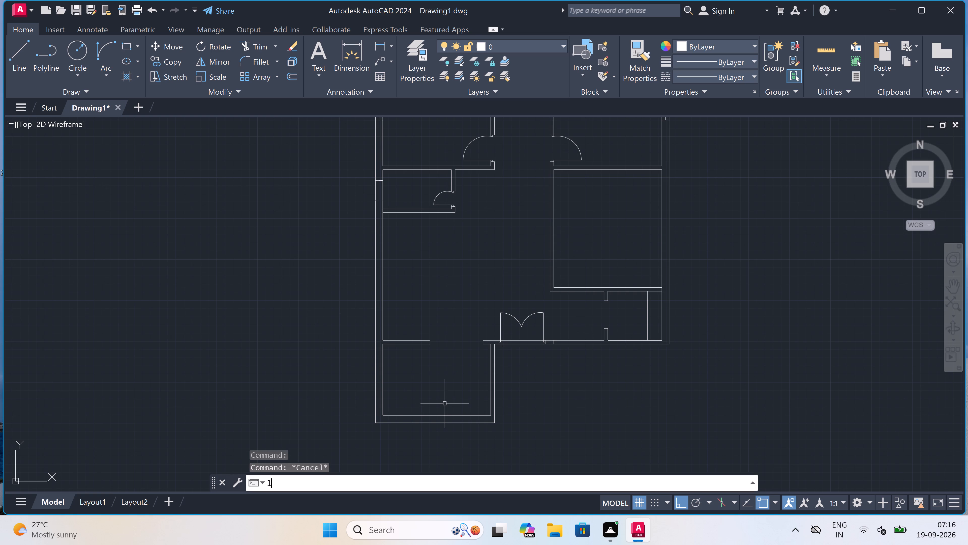
pyautogui.scroll(2, 405, 359)
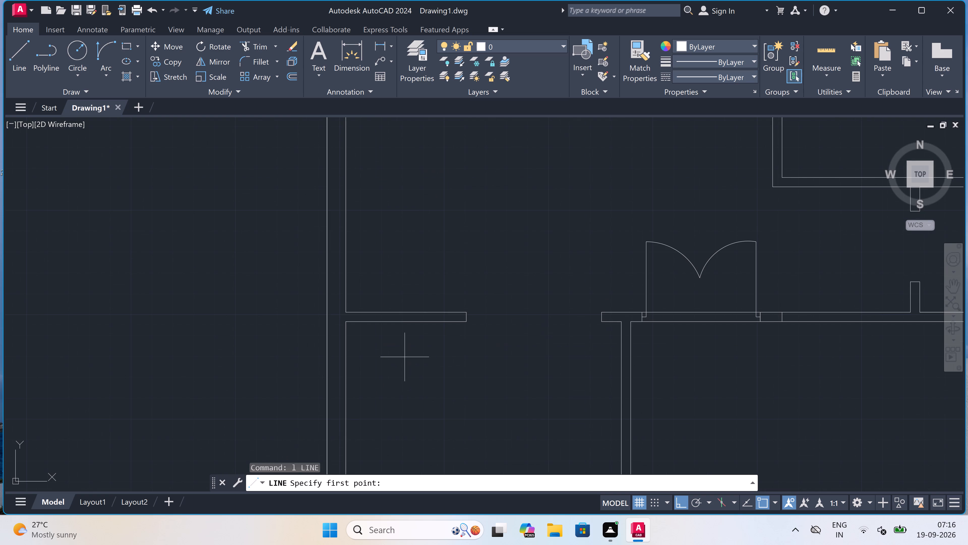
pyautogui.click(404, 318)
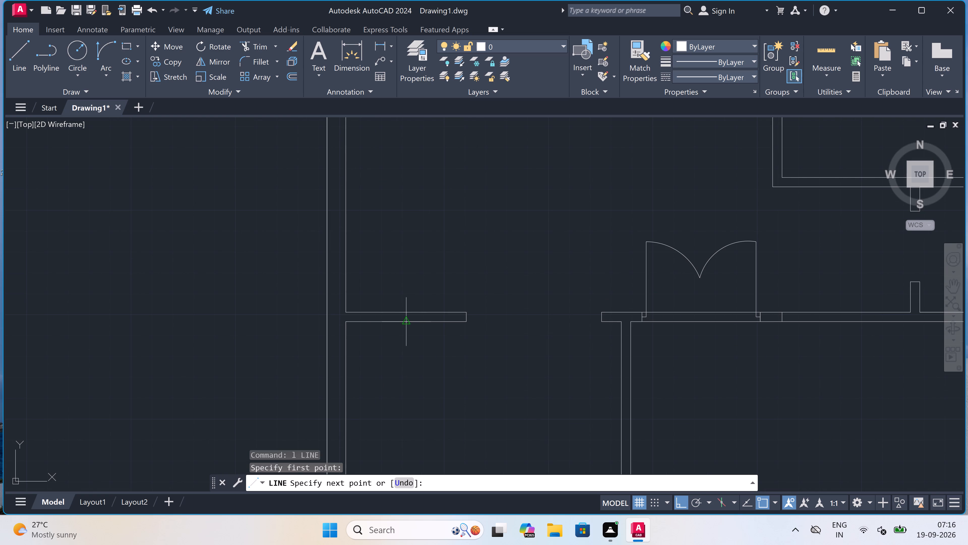
pyautogui.scroll(-2, 404, 318)
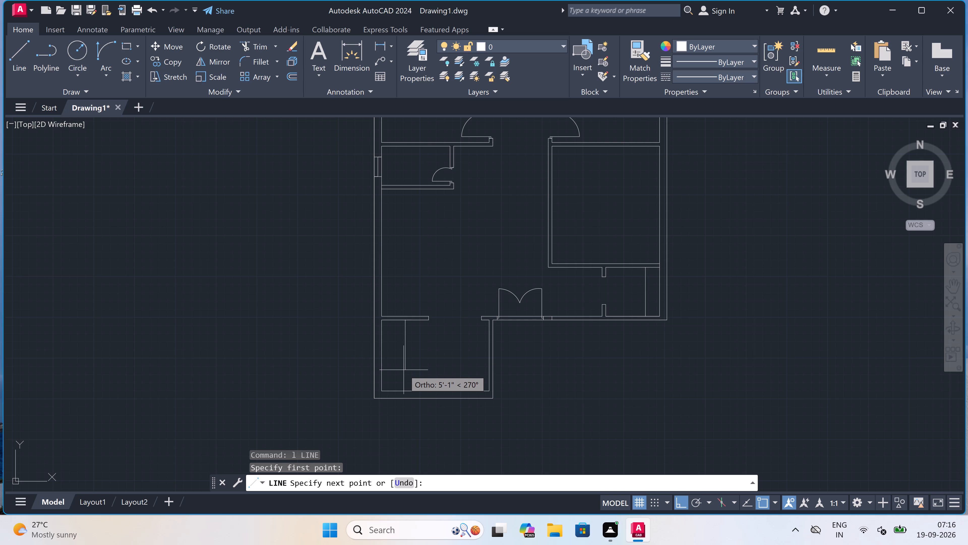
pyautogui.scroll(2, 404, 372)
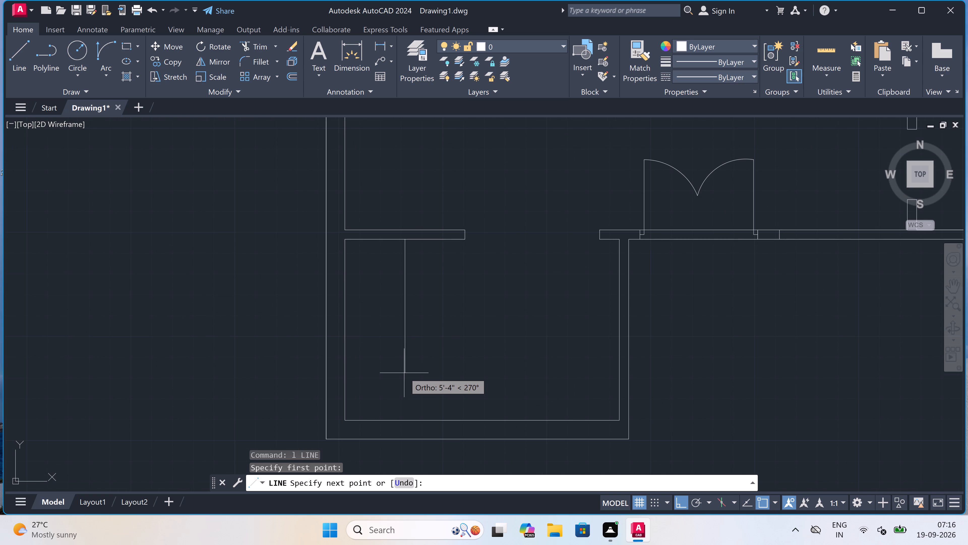
pyautogui.click(405, 370)
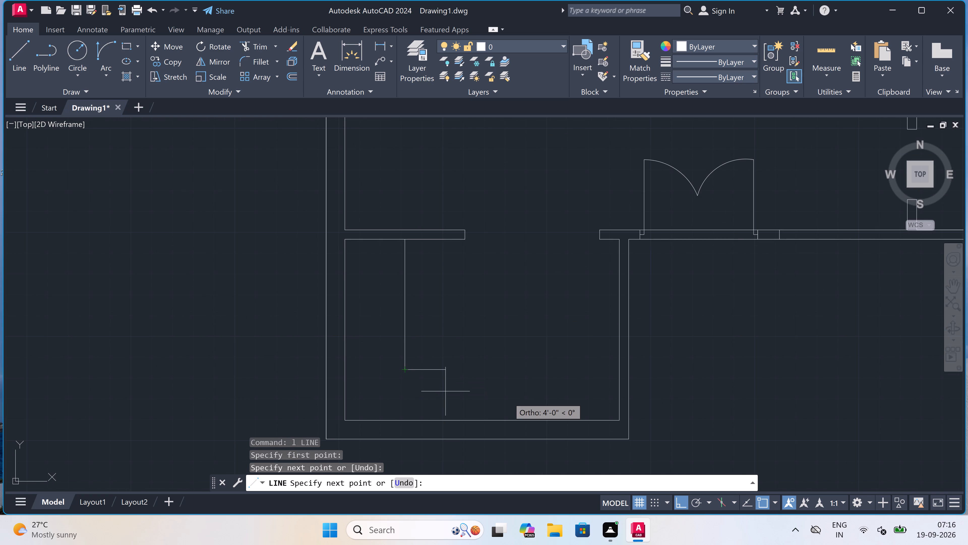
pyautogui.click(622, 369)
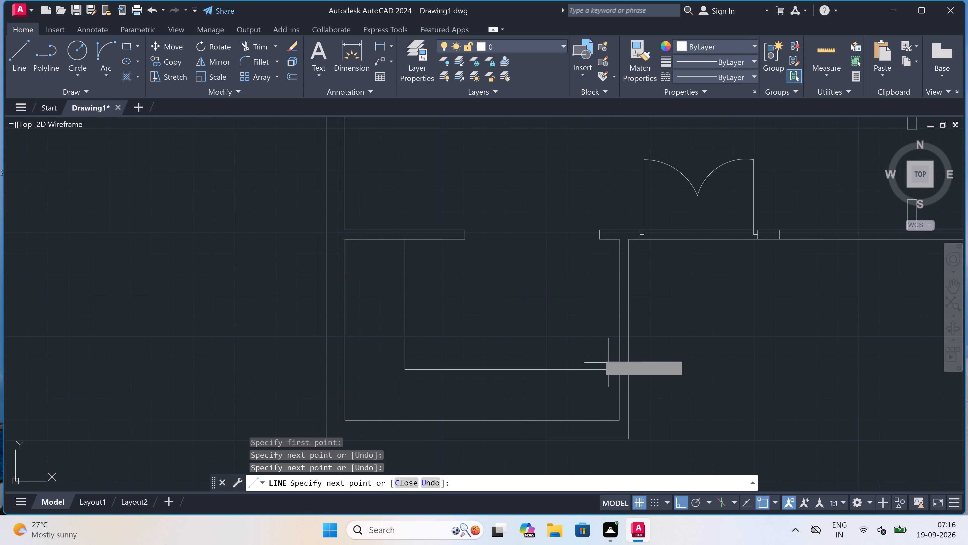
pyautogui.press('Escape')
# Draw a 3' wide window in the lower-left room's bottom wall, with lines across the wall at both ends and a centre line between them.
pyautogui.scroll(-2, 557, 318)
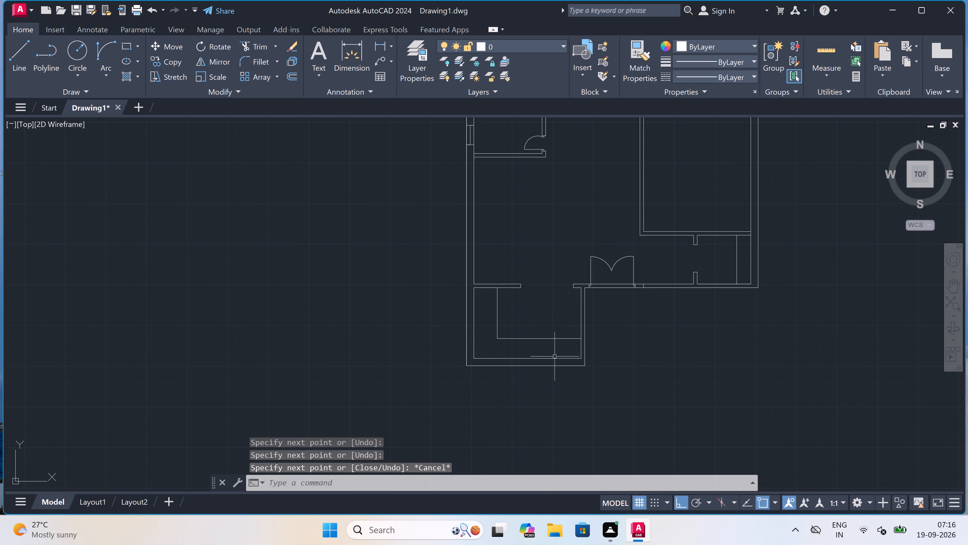
pyautogui.scroll(2, 555, 357)
pyautogui.press('space')
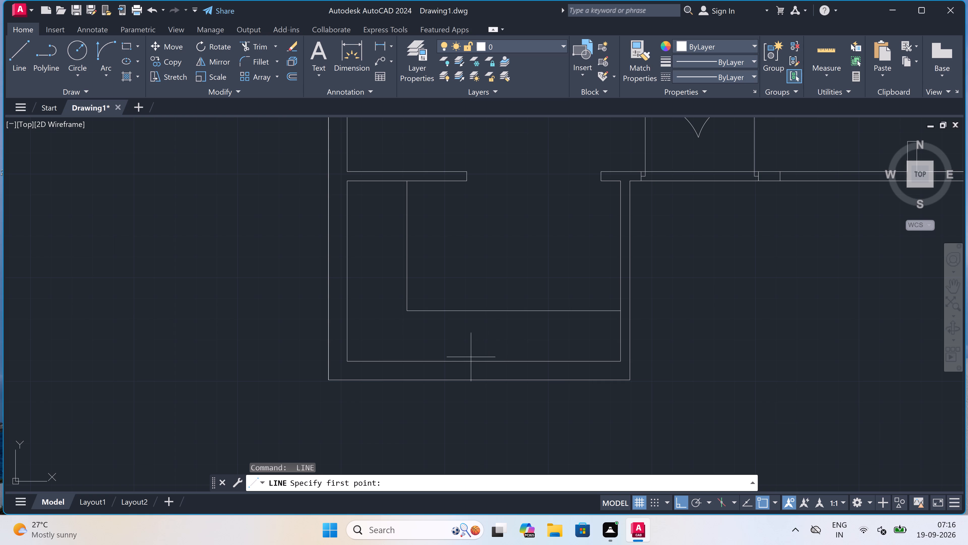
pyautogui.click(441, 361)
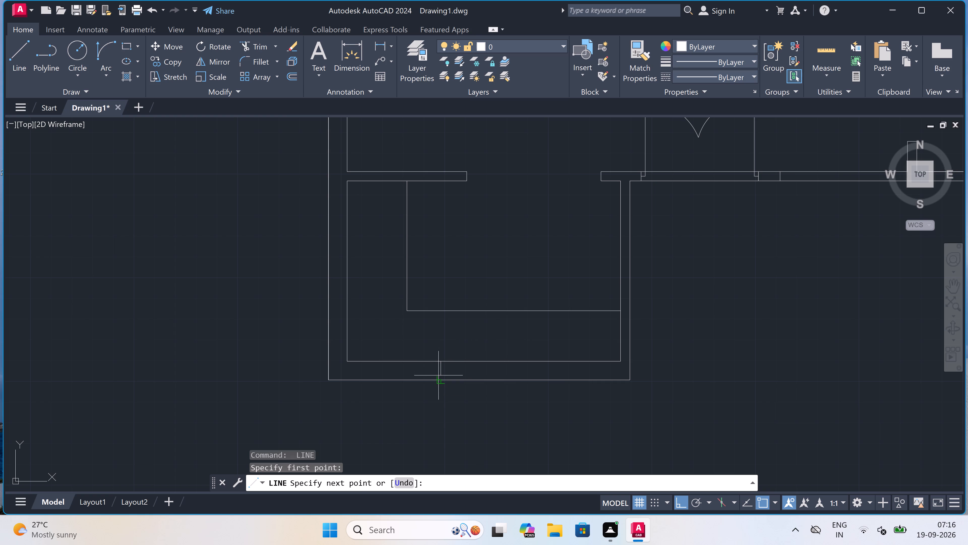
pyautogui.click(440, 379)
pyautogui.click(442, 371)
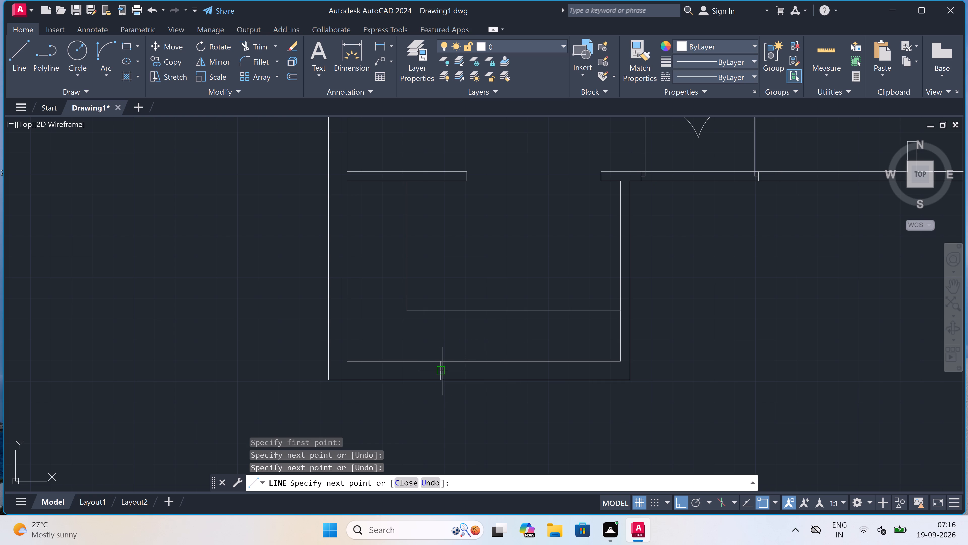
pyautogui.press('3')
pyautogui.press("'")
pyautogui.press('space')
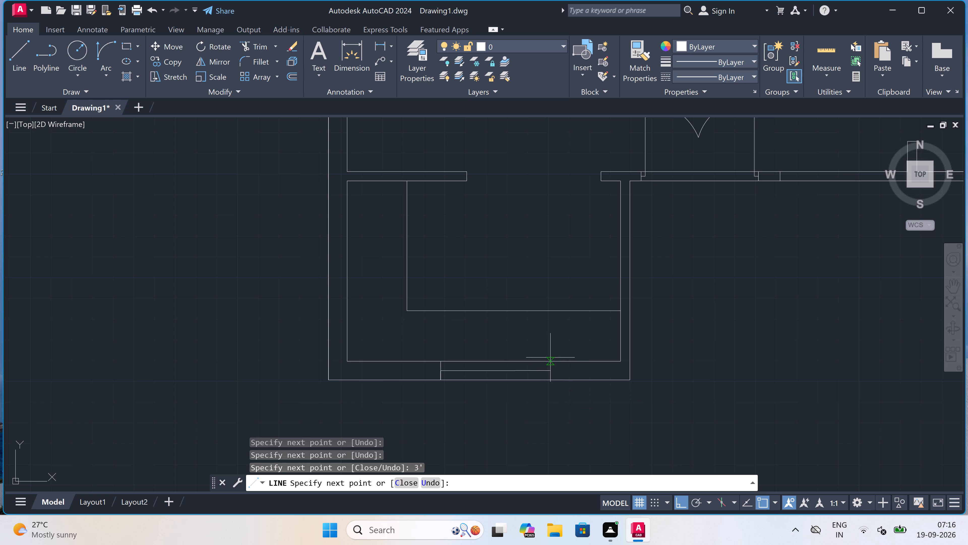
pyautogui.click(515, 363)
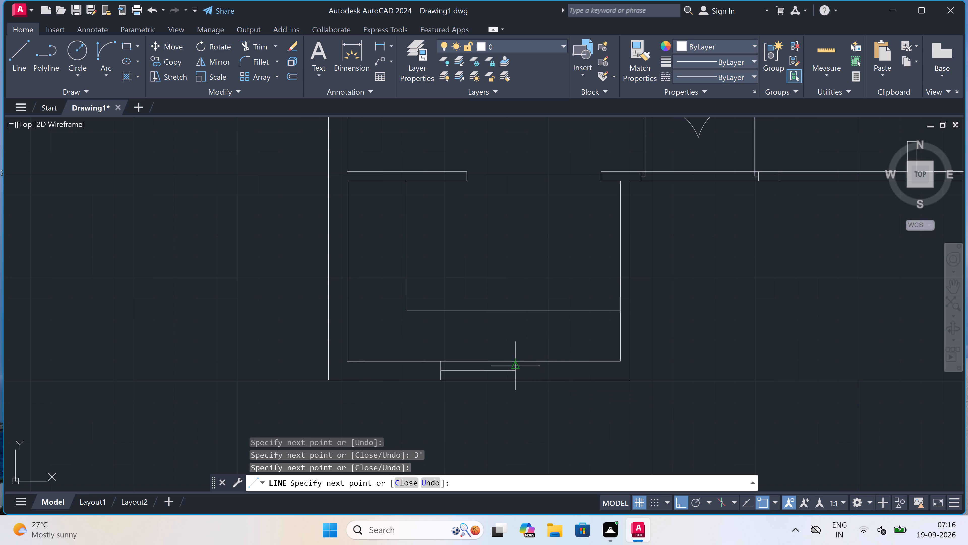
pyautogui.click(521, 382)
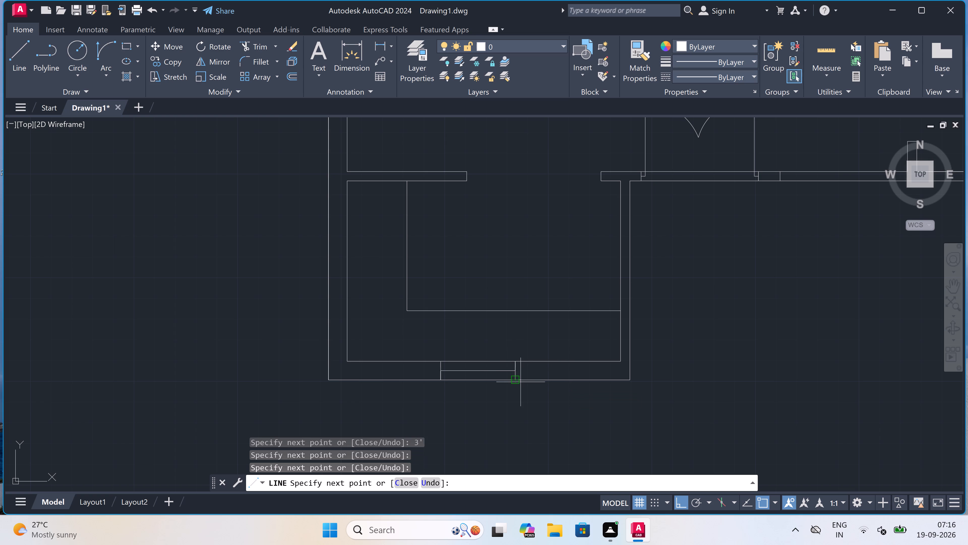
pyautogui.press('Escape')
# Draw a 3' long window in the left outer wall of the lower-left room, with two end lines across the wall and a centre line.
pyautogui.scroll(-2, 525, 372)
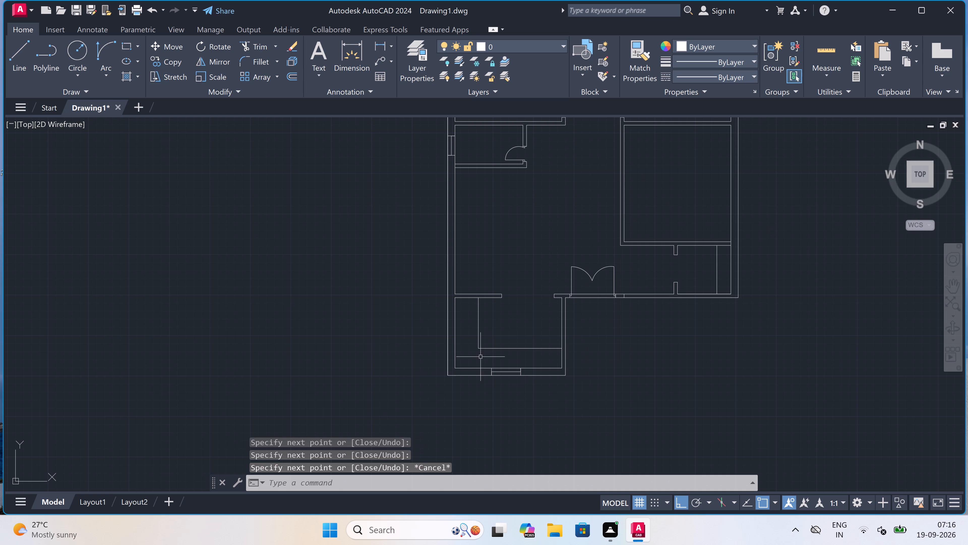
pyautogui.scroll(2, 460, 329)
pyautogui.press('space')
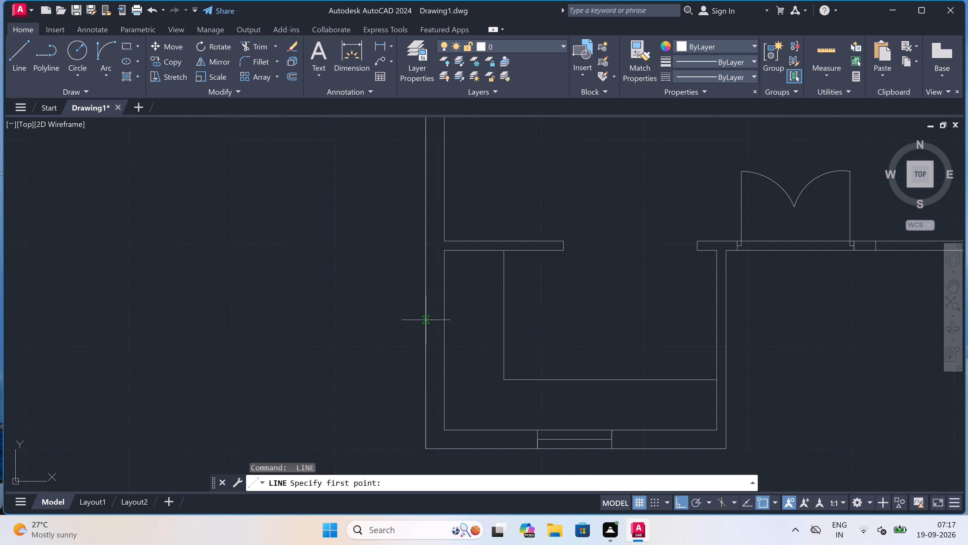
pyautogui.click(425, 303)
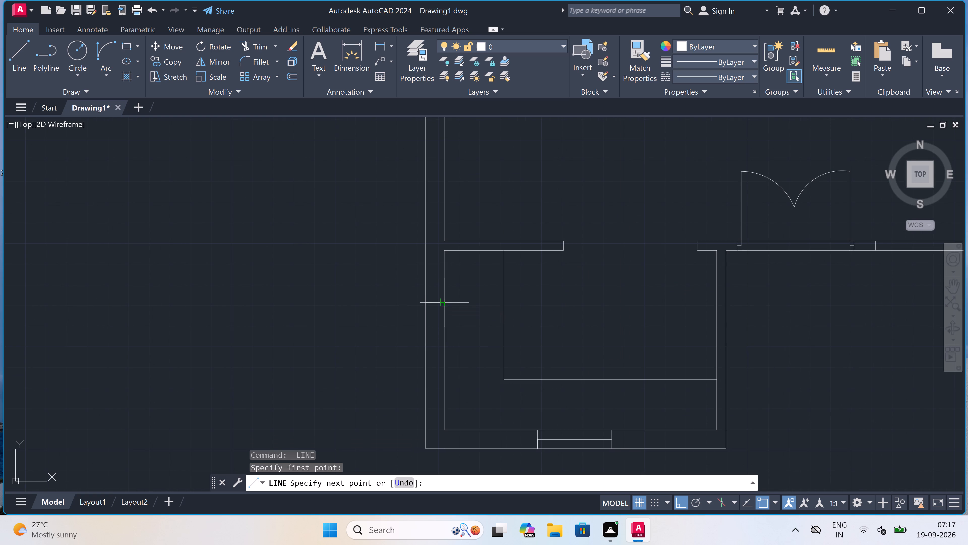
pyautogui.click(441, 305)
pyautogui.click(433, 300)
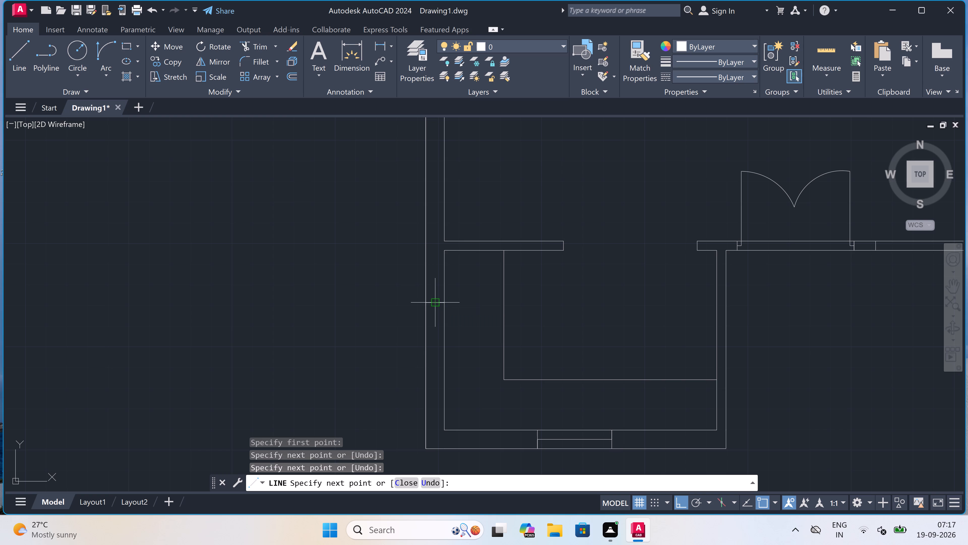
pyautogui.press('3')
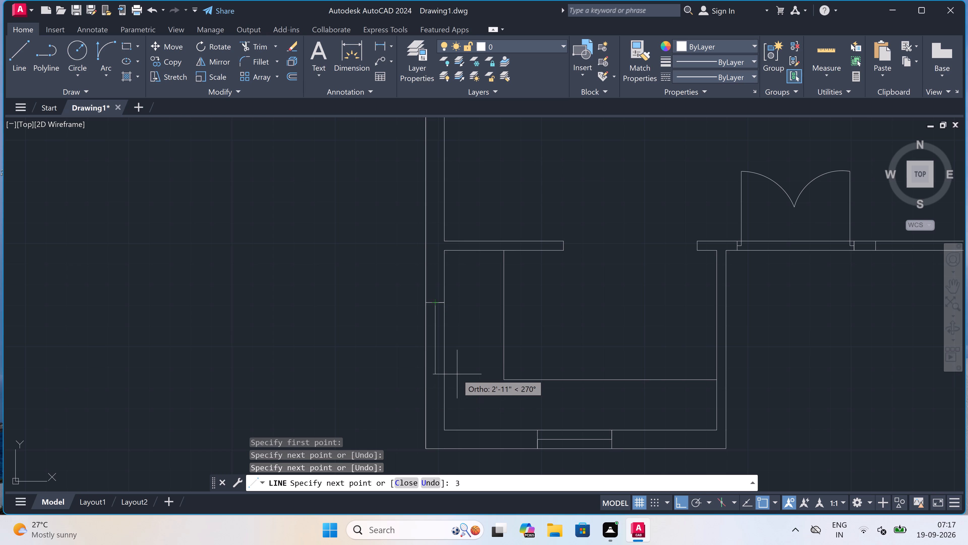
pyautogui.press("'")
pyautogui.press('space')
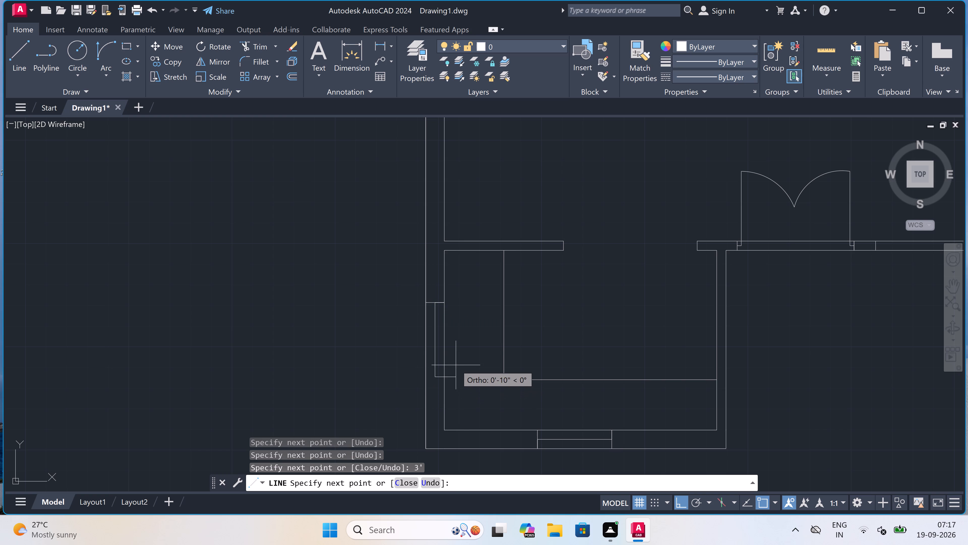
pyautogui.click(443, 377)
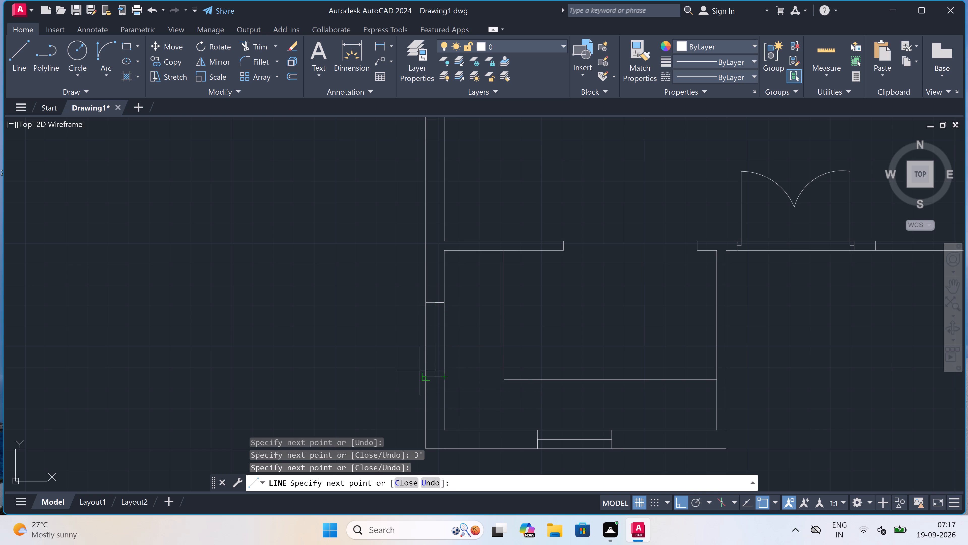
pyautogui.click(425, 374)
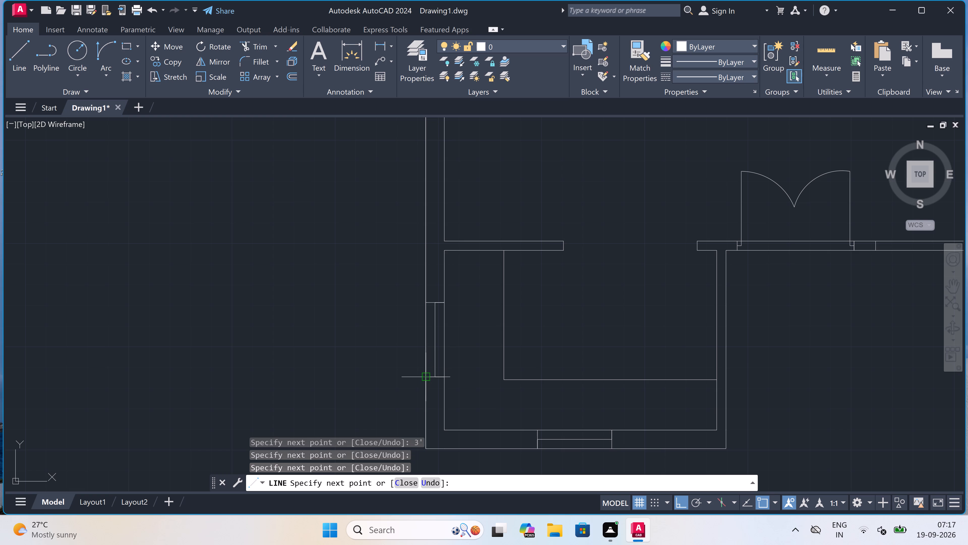
pyautogui.press('Escape')
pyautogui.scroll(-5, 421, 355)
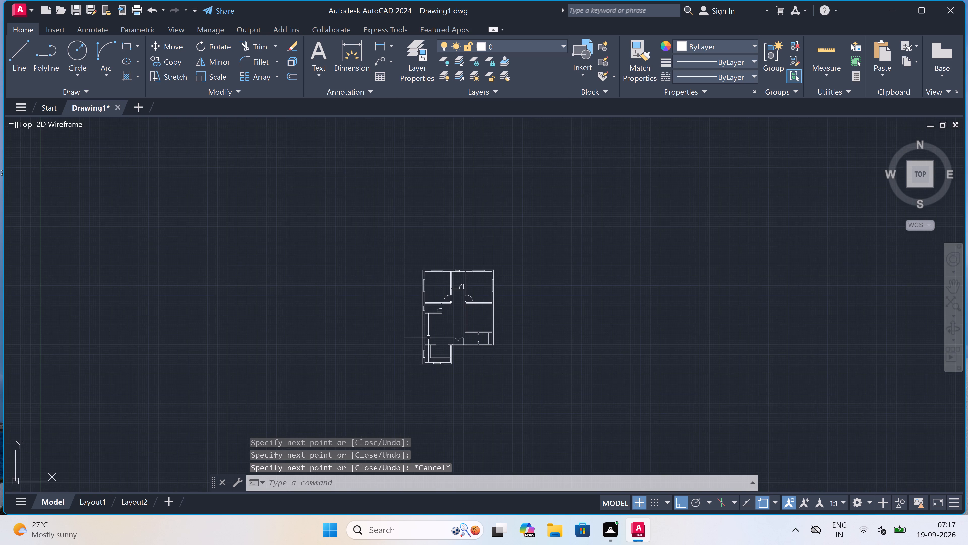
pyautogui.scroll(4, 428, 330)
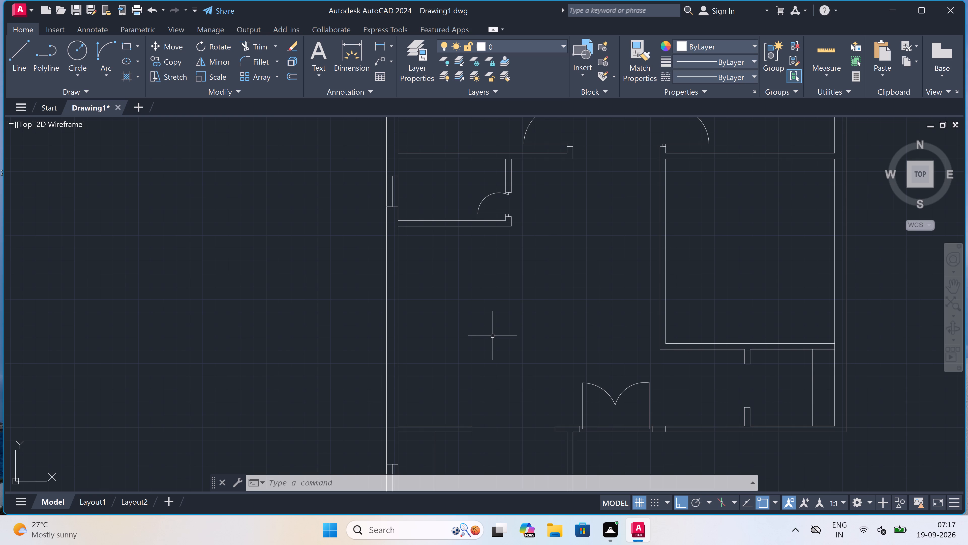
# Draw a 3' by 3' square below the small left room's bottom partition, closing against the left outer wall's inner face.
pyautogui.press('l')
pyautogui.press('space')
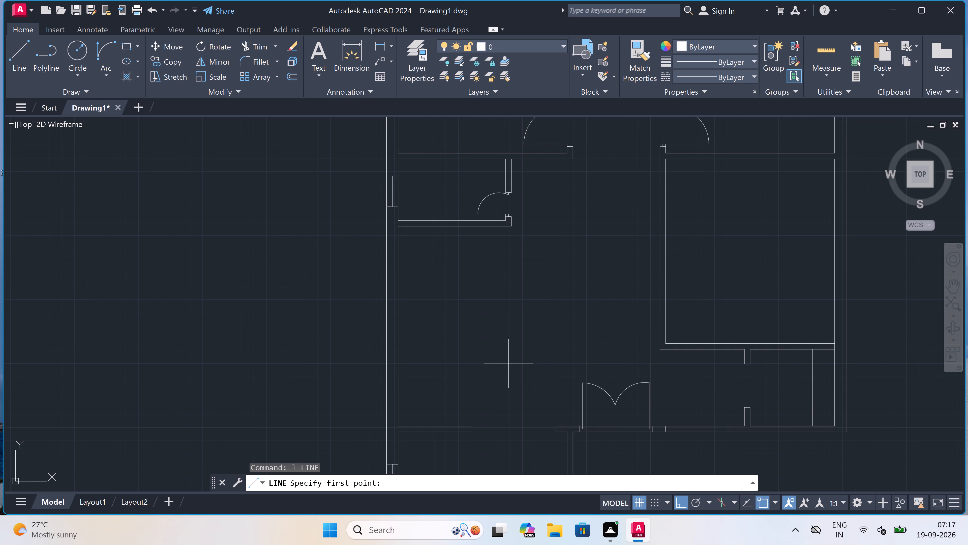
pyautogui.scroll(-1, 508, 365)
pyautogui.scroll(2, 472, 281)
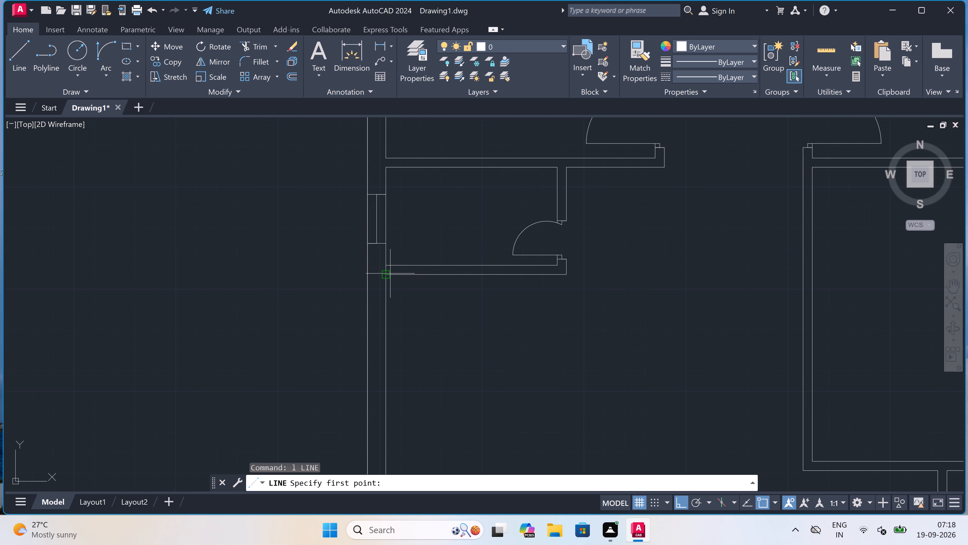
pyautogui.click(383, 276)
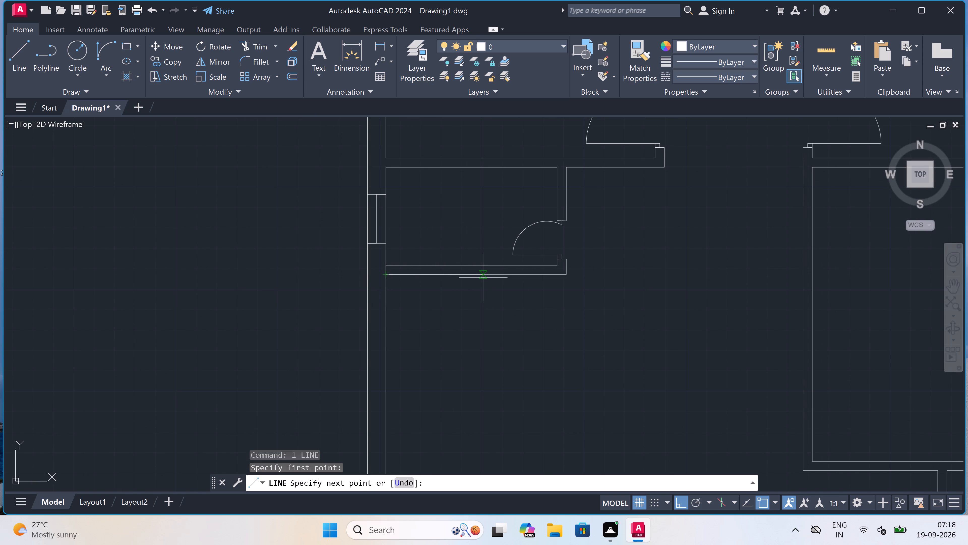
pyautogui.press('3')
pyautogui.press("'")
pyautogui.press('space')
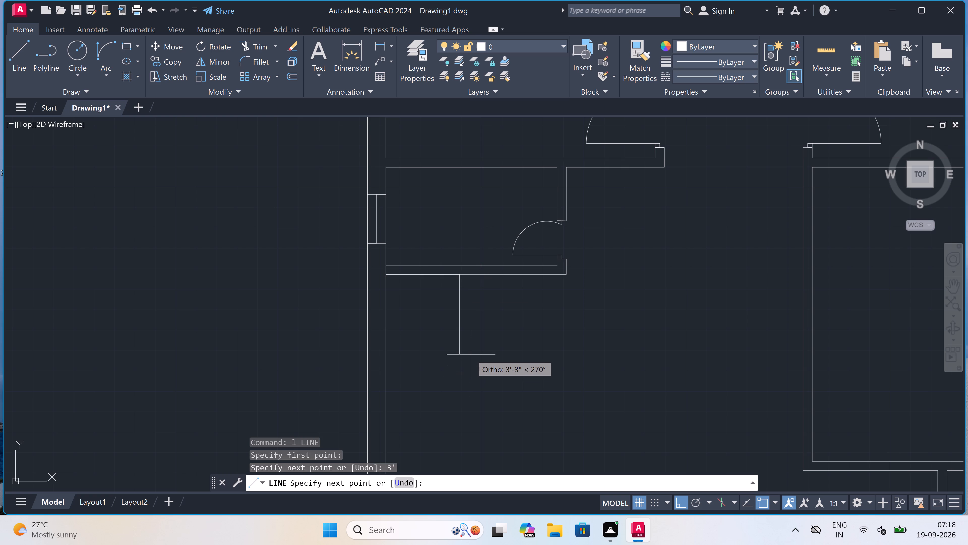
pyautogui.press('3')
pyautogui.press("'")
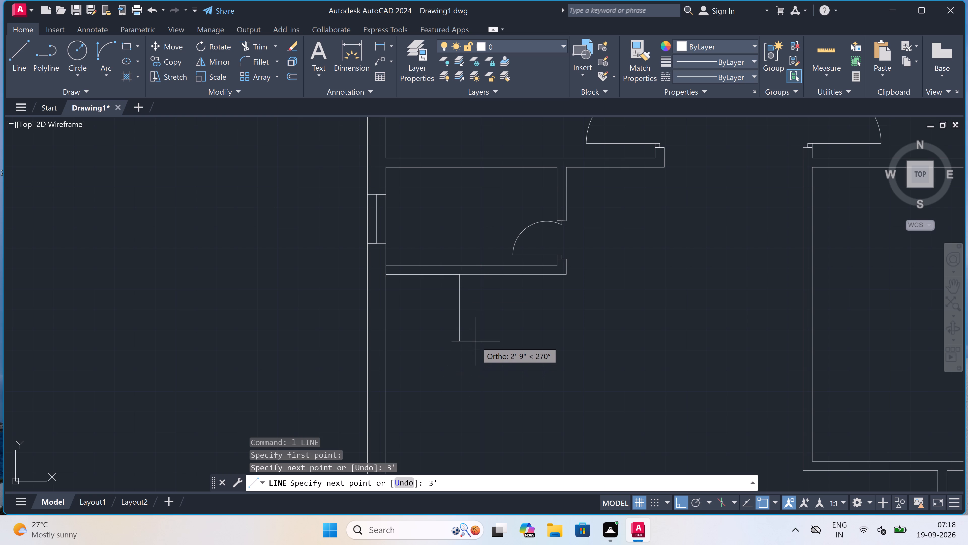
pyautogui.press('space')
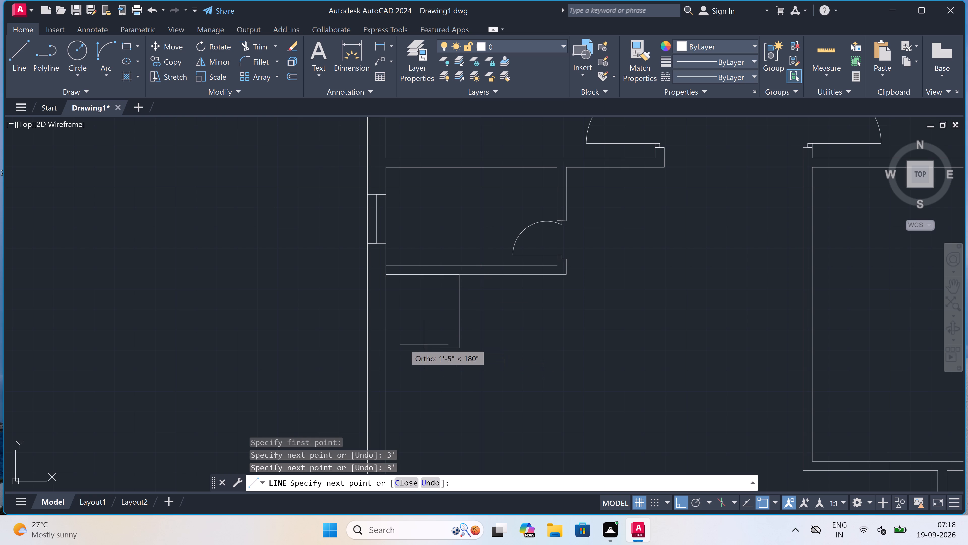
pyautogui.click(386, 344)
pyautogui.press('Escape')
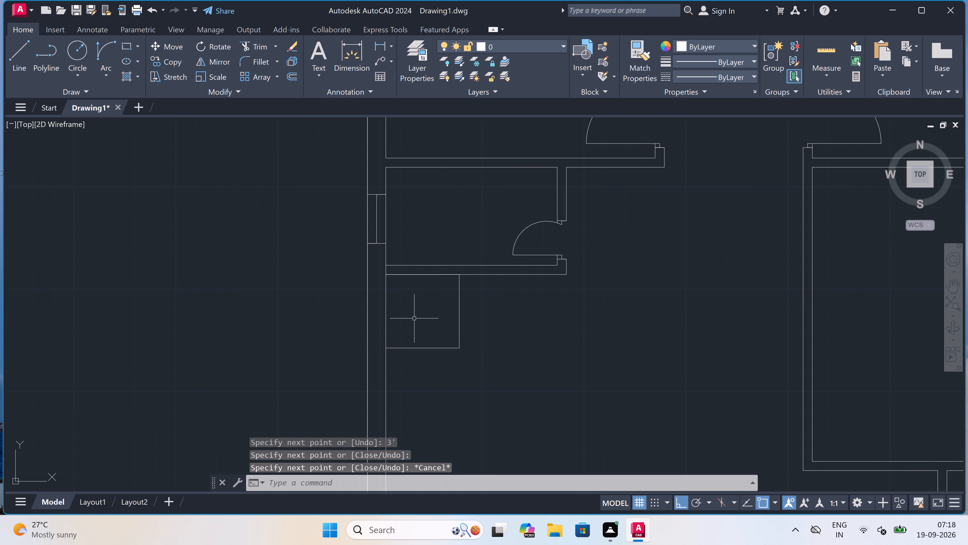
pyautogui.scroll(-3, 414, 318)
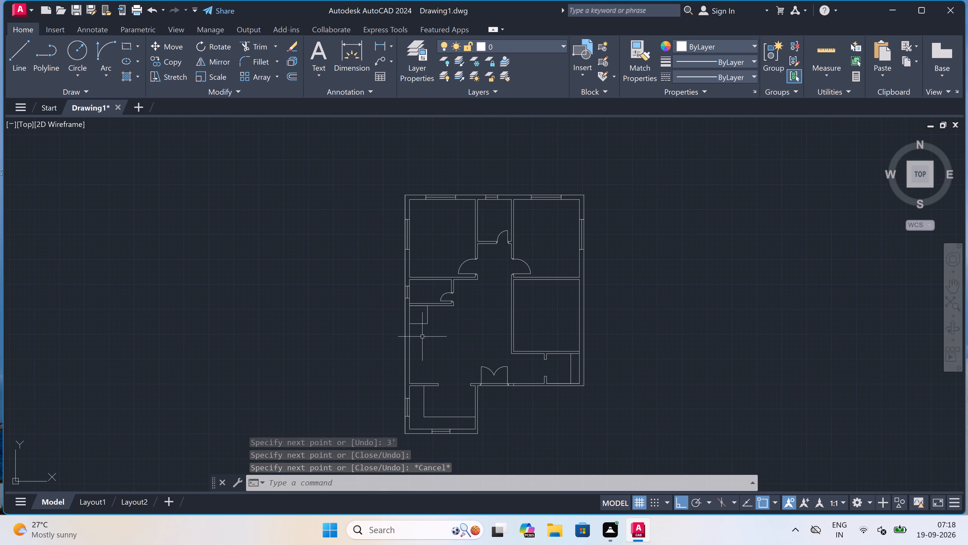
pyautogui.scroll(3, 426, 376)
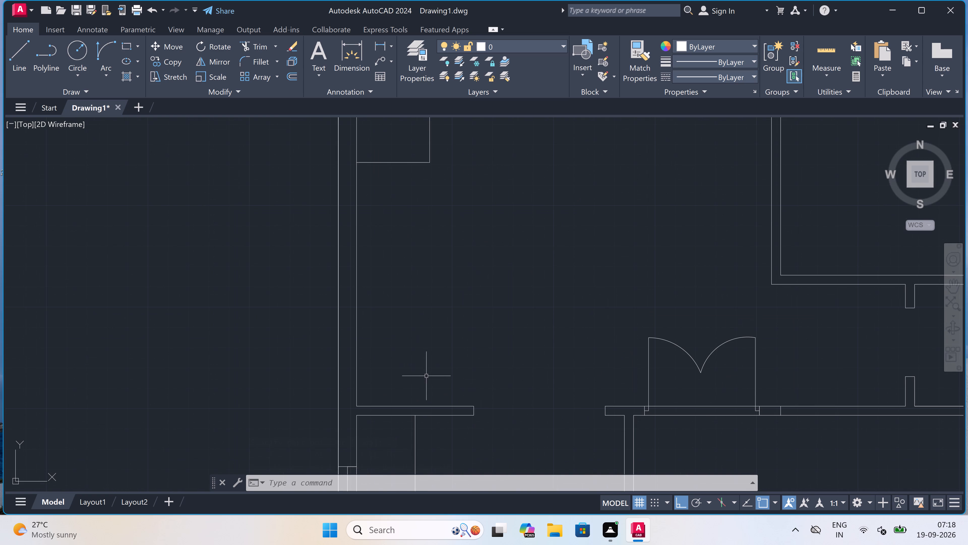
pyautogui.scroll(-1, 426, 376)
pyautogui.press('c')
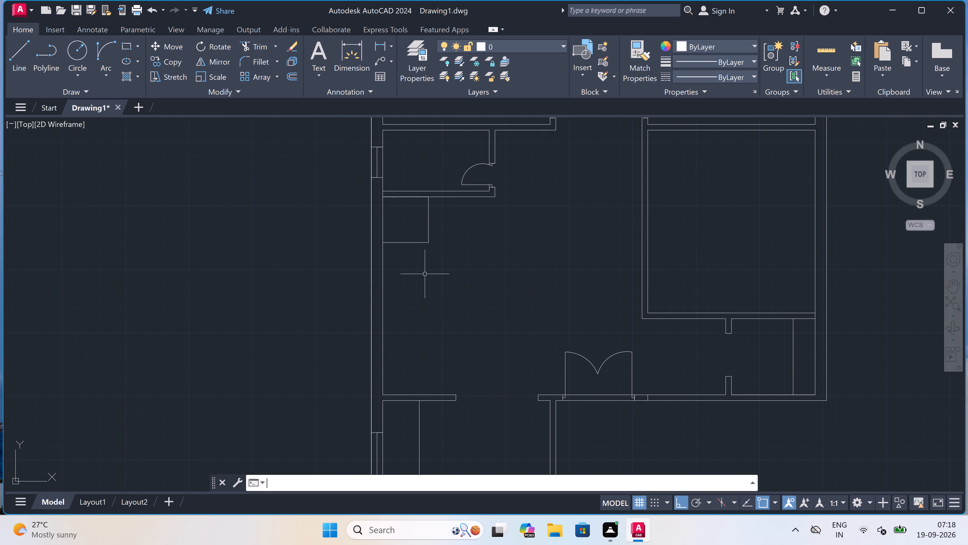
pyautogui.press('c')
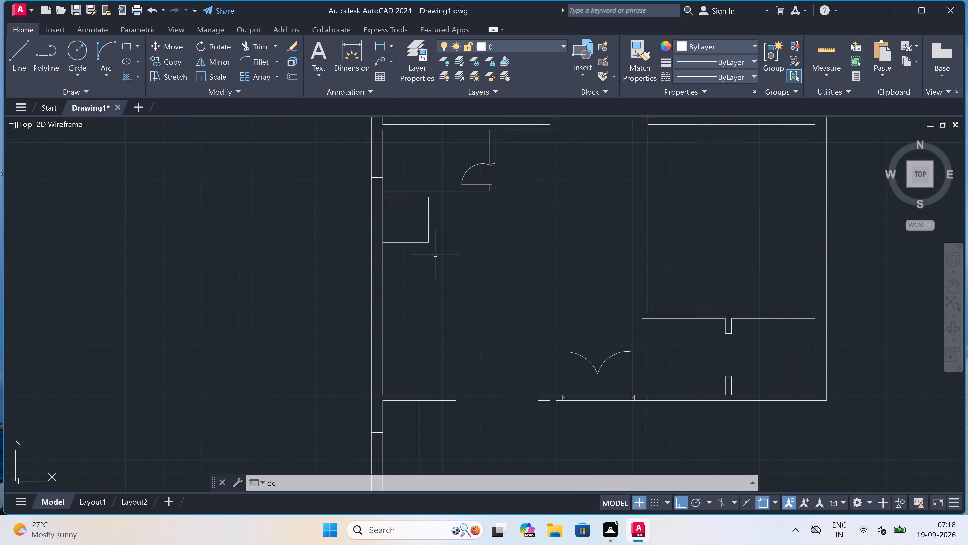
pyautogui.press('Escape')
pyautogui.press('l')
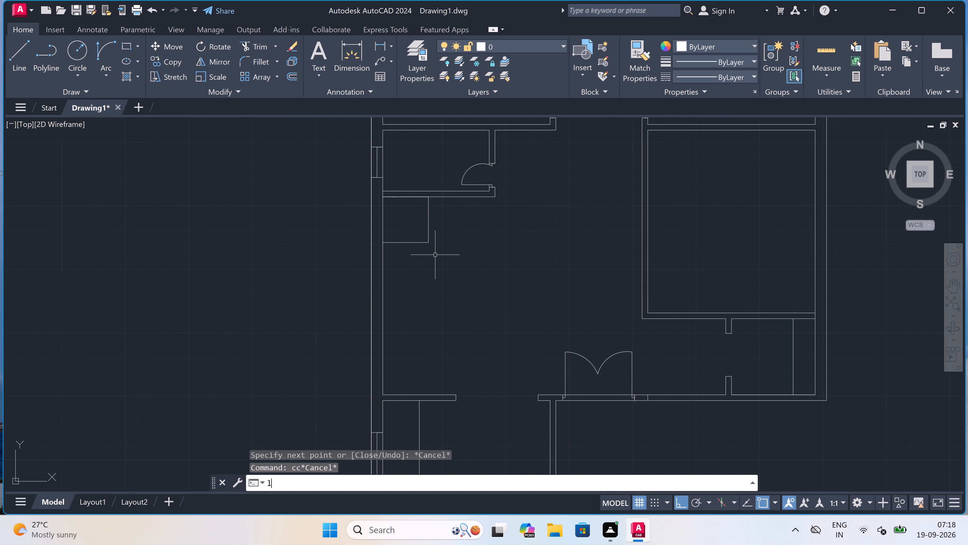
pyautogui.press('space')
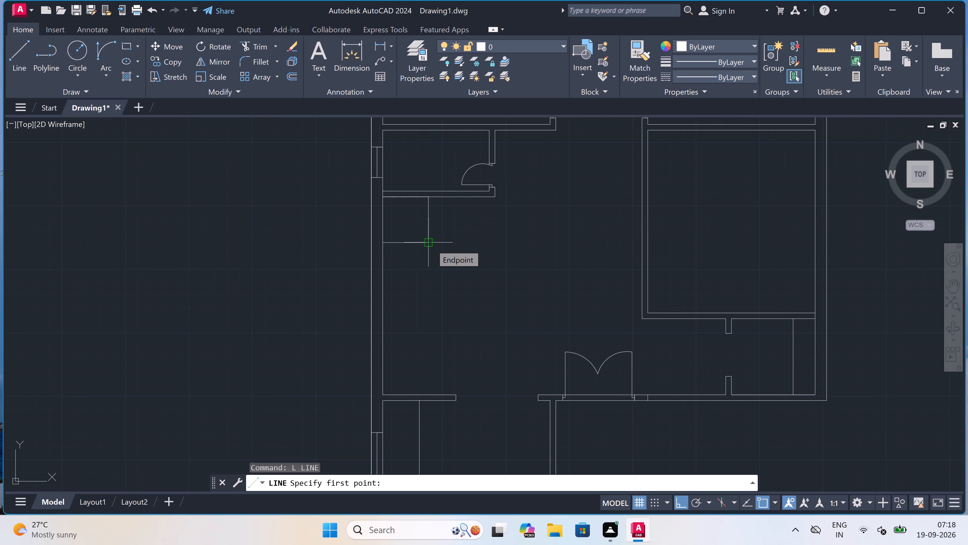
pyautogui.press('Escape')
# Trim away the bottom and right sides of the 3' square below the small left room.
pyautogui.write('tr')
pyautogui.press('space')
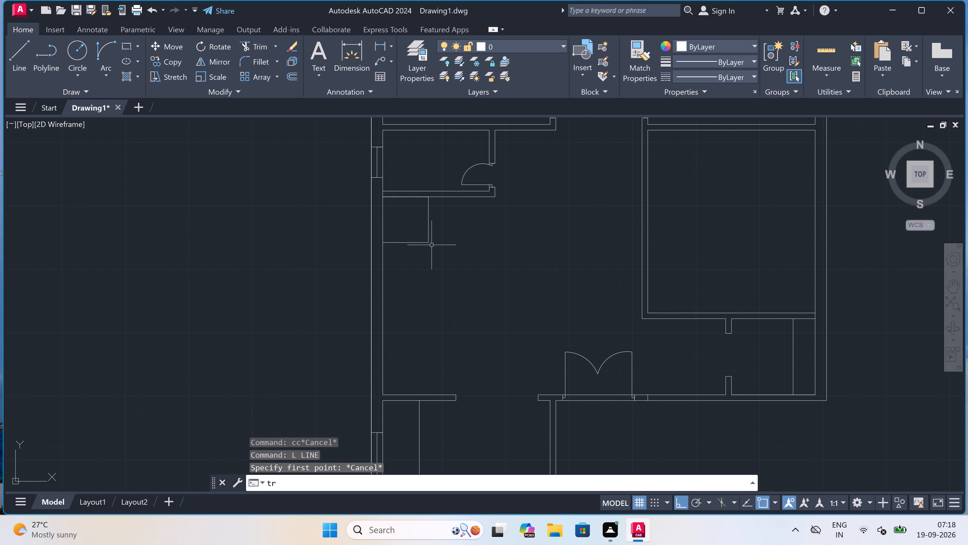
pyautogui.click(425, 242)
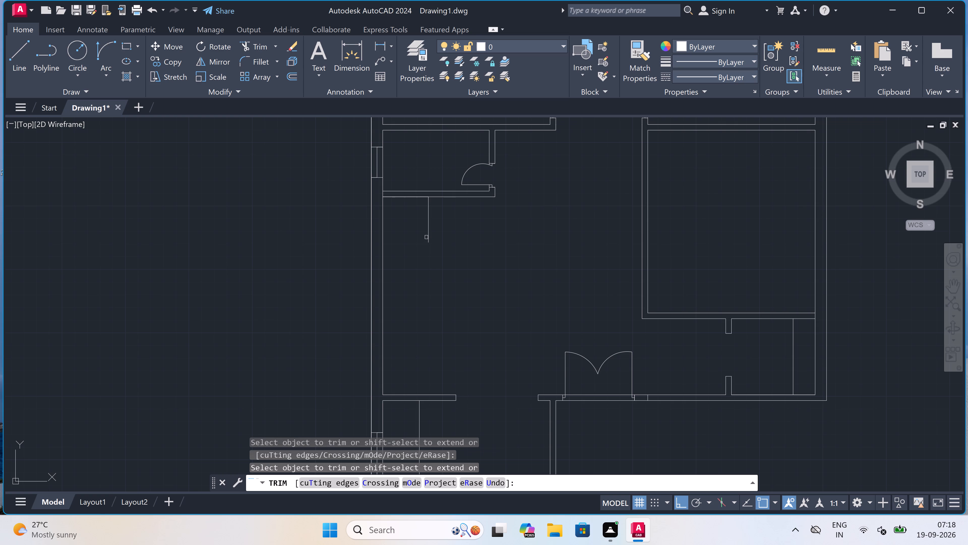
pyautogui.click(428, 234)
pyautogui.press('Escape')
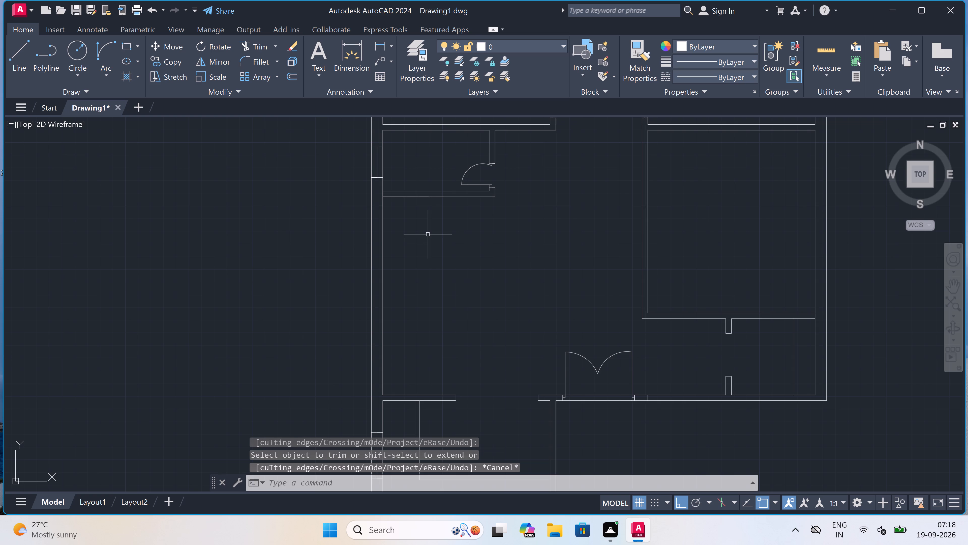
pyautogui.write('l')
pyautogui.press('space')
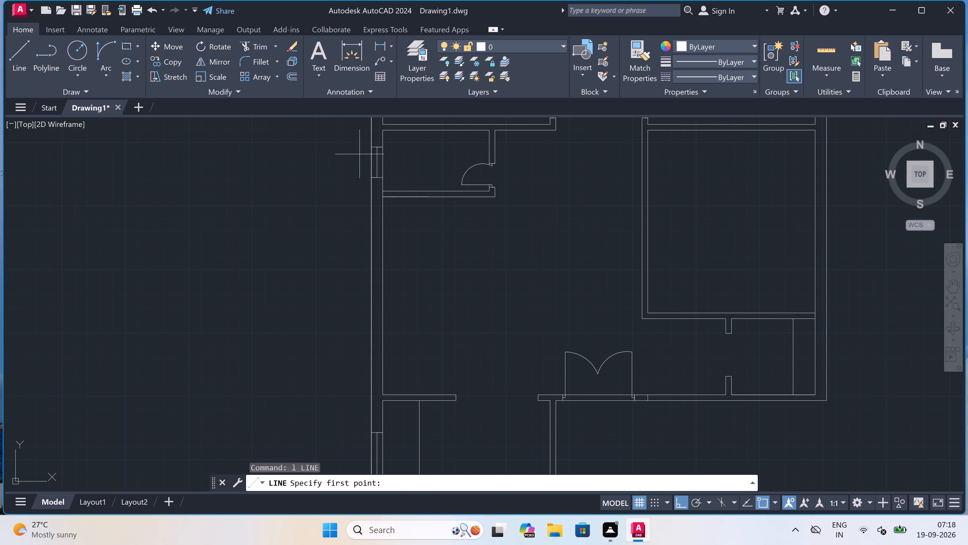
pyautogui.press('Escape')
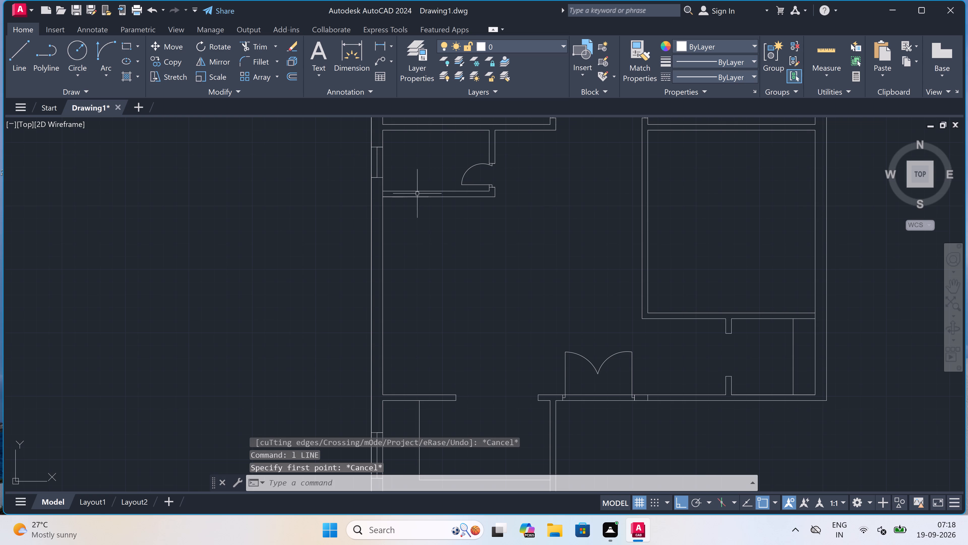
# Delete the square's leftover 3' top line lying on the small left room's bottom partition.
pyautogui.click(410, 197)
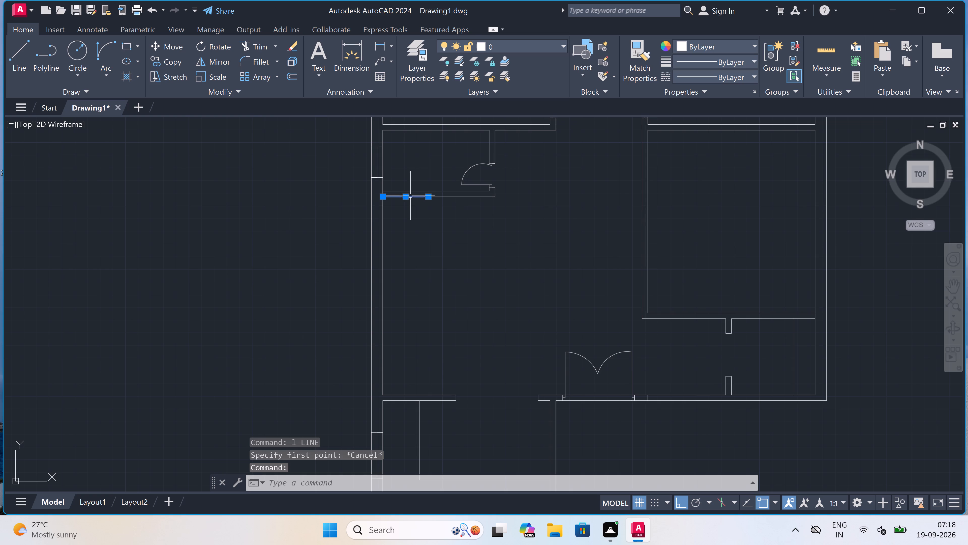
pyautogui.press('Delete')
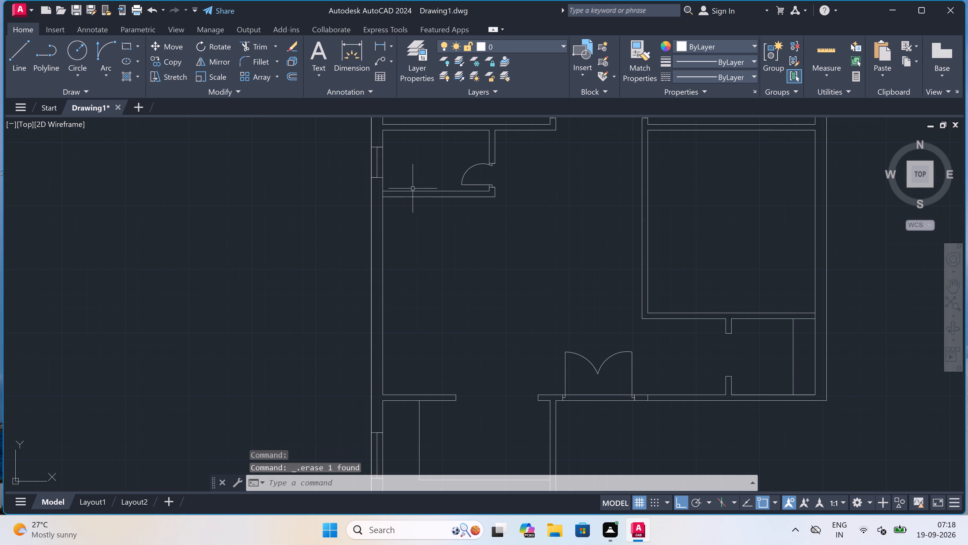
# Draw a 4' by 4' square below the small left room's bottom partition, closing against the left outer wall's inner face.
pyautogui.press('l')
pyautogui.press('space')
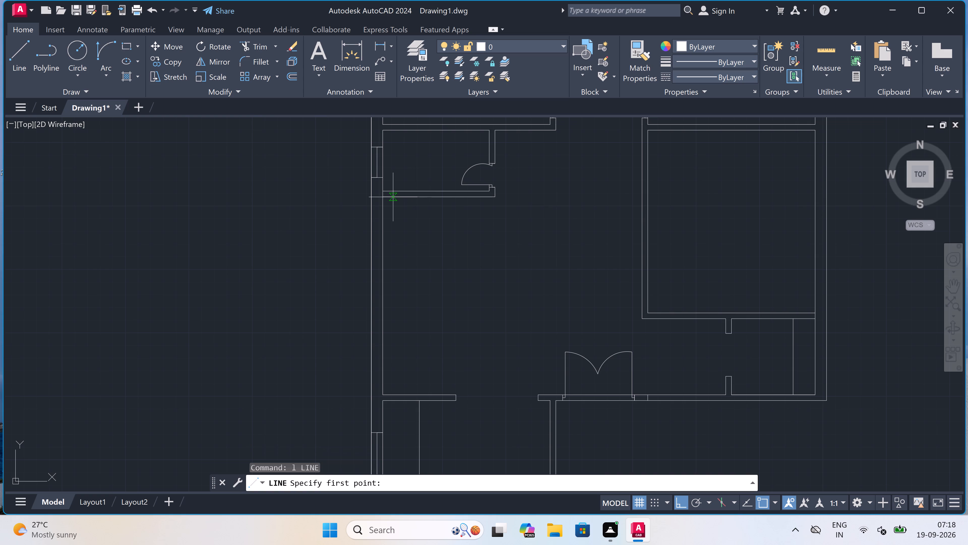
pyautogui.click(384, 196)
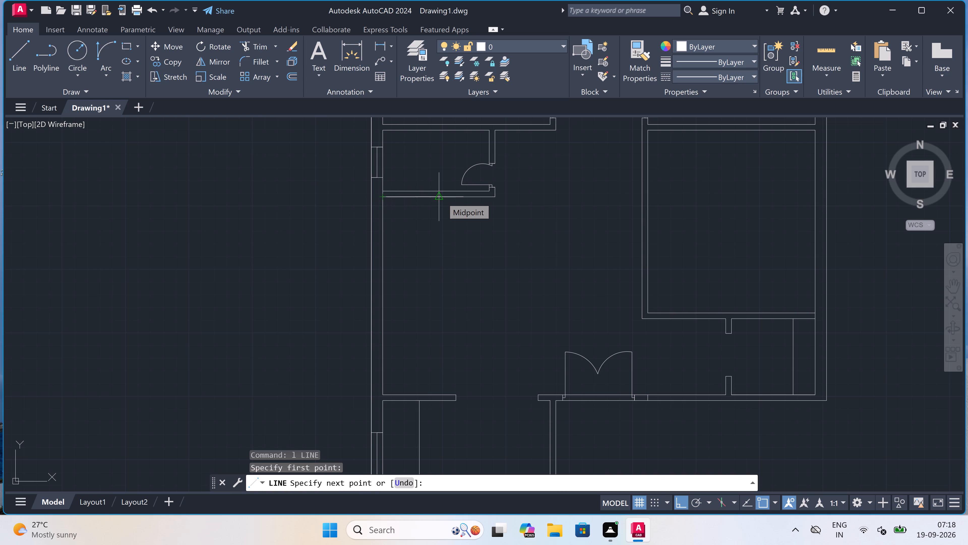
pyautogui.press('4')
pyautogui.press("'")
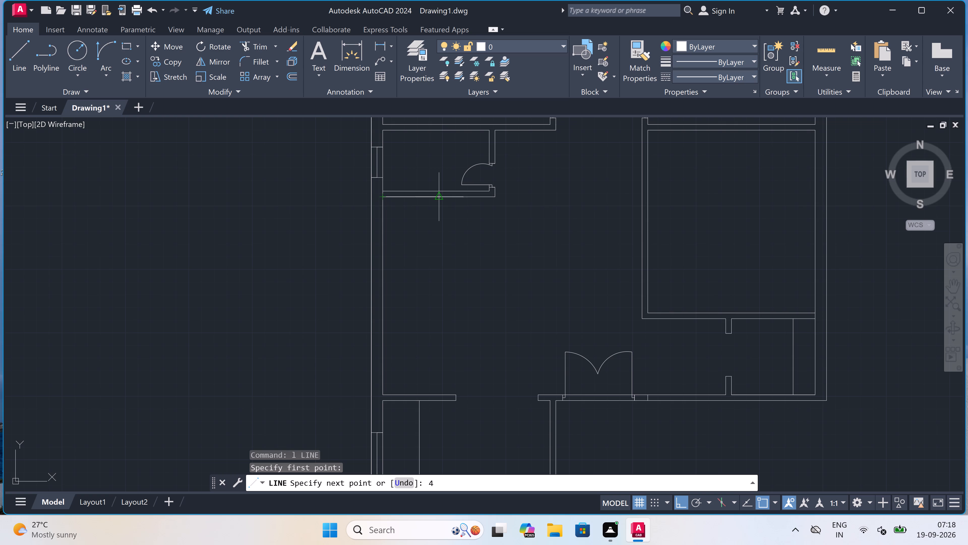
pyautogui.press('space')
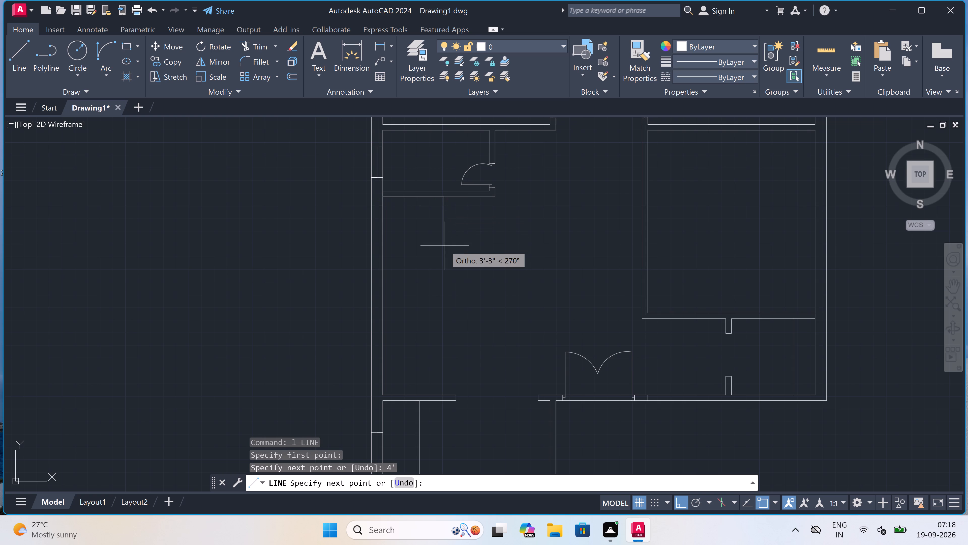
pyautogui.press('4')
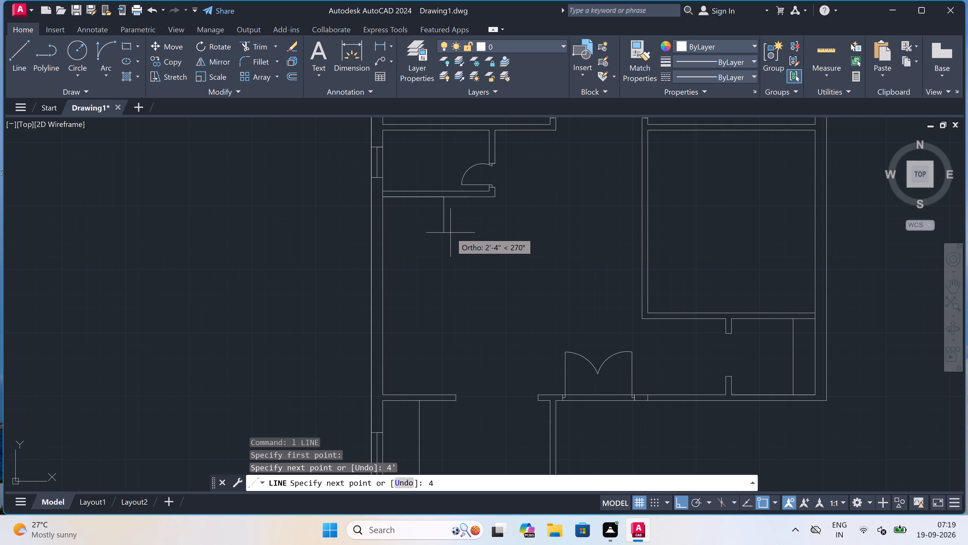
pyautogui.press("'")
pyautogui.press('space')
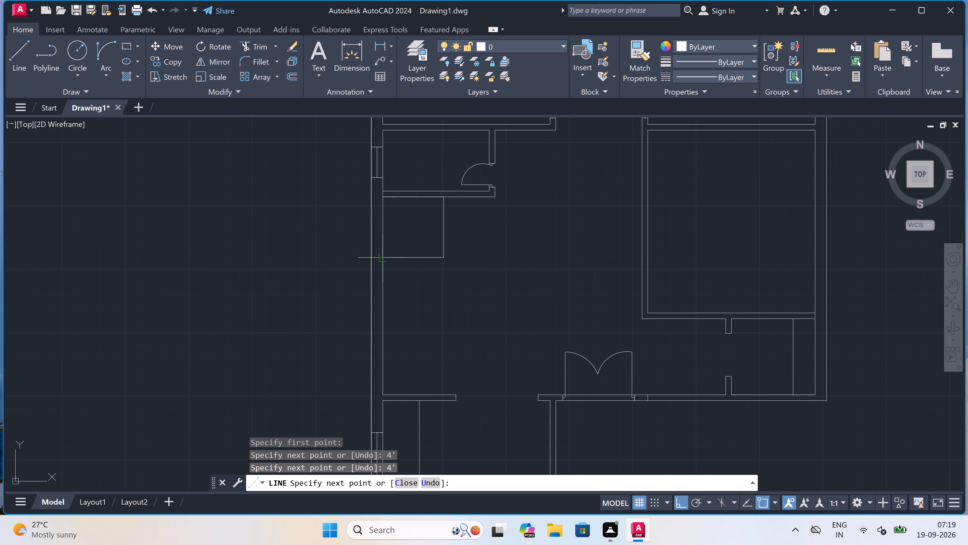
pyautogui.moveTo(384, 257); pyautogui.dragTo(386, 259)
pyautogui.press('Escape')
# Draw a line 6' down from the 4' square's lower-right corner, then across to the left outer wall's inner face.
pyautogui.press('space')
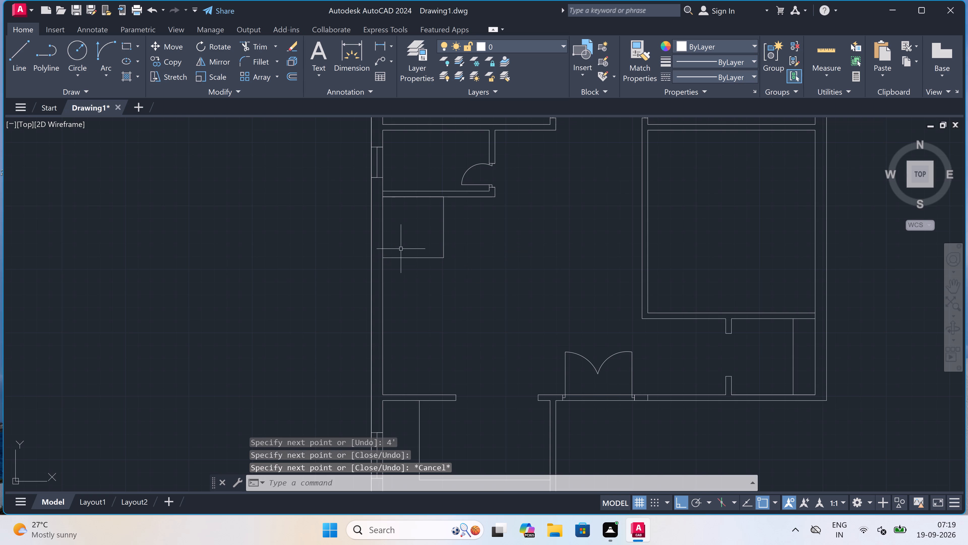
pyautogui.click(440, 258)
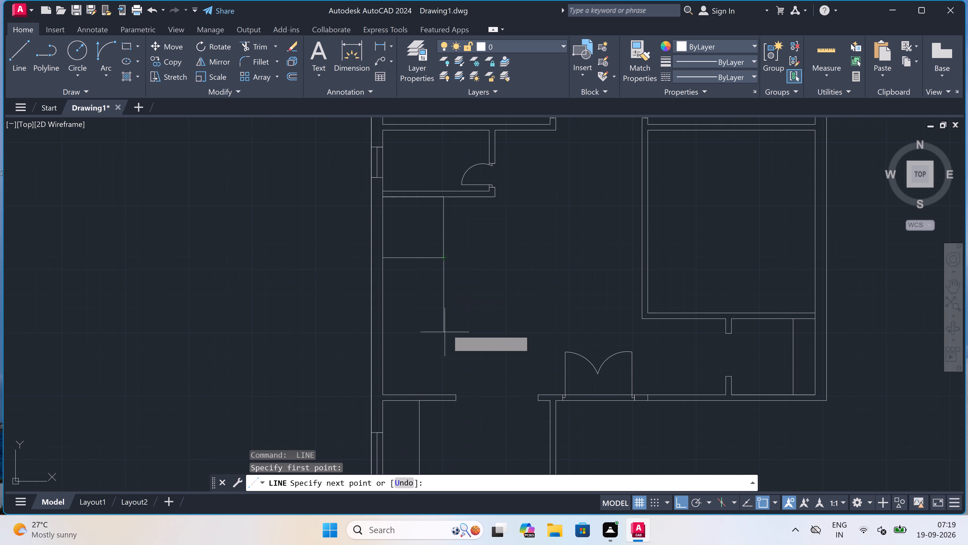
pyautogui.press('6')
pyautogui.press("'")
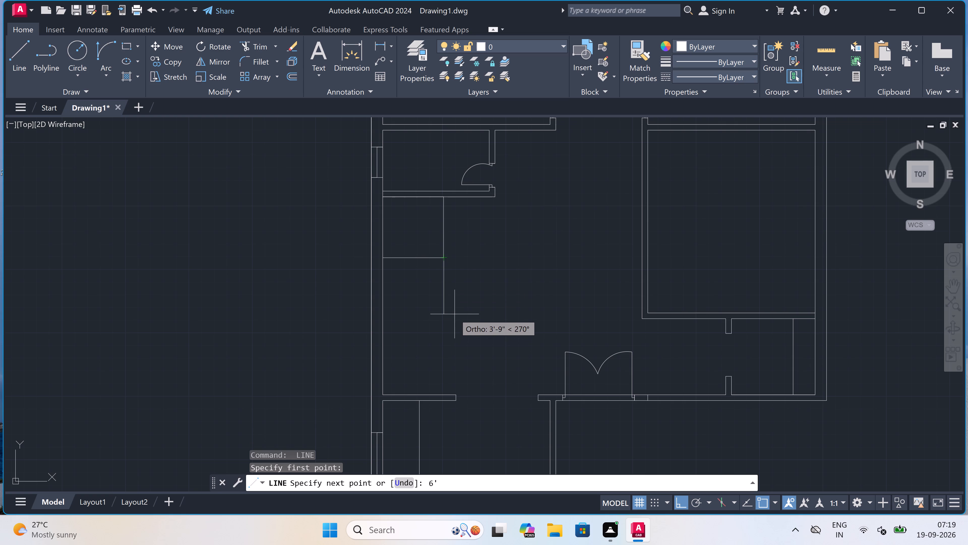
pyautogui.press('space')
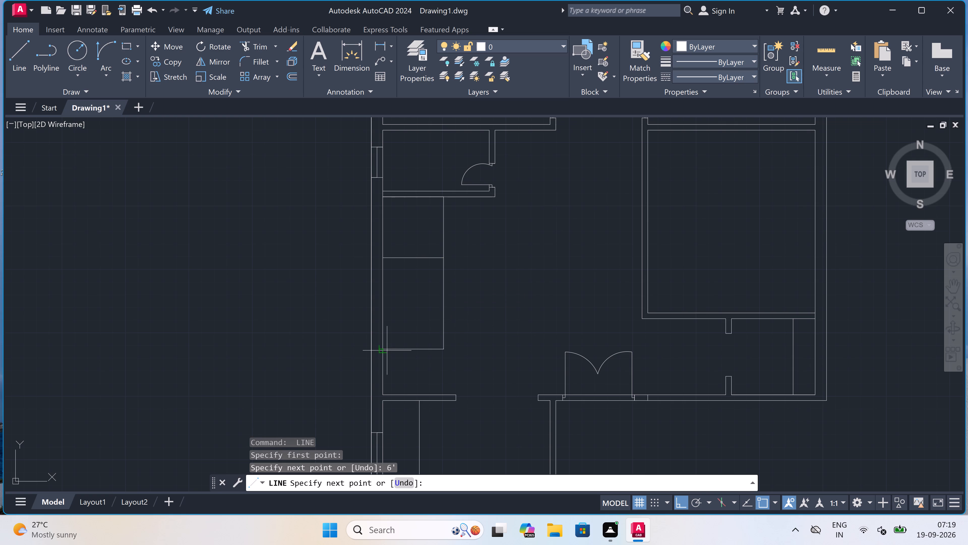
pyautogui.click(386, 350)
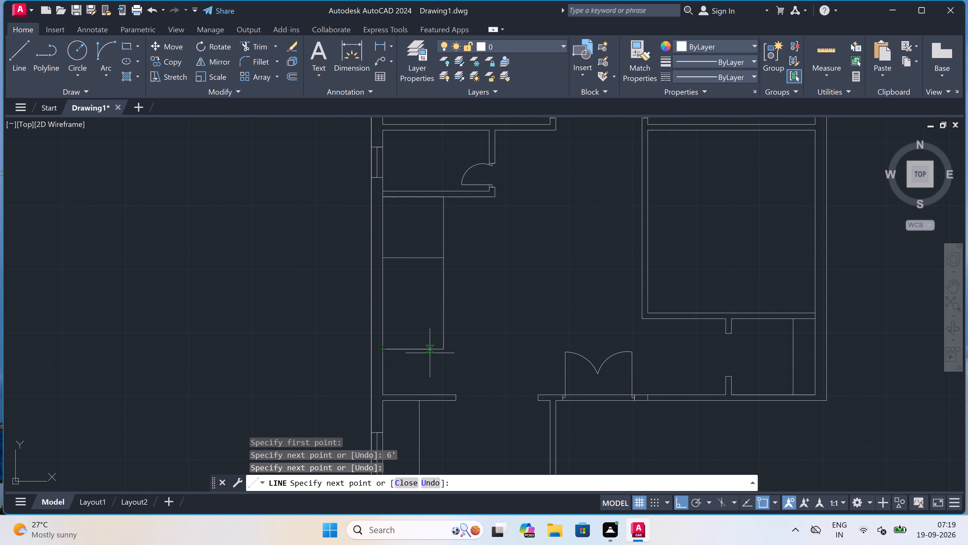
# Continue the line back to the 6' section's lower-right corner and down to the upper face of the partition below.
pyautogui.click(443, 346)
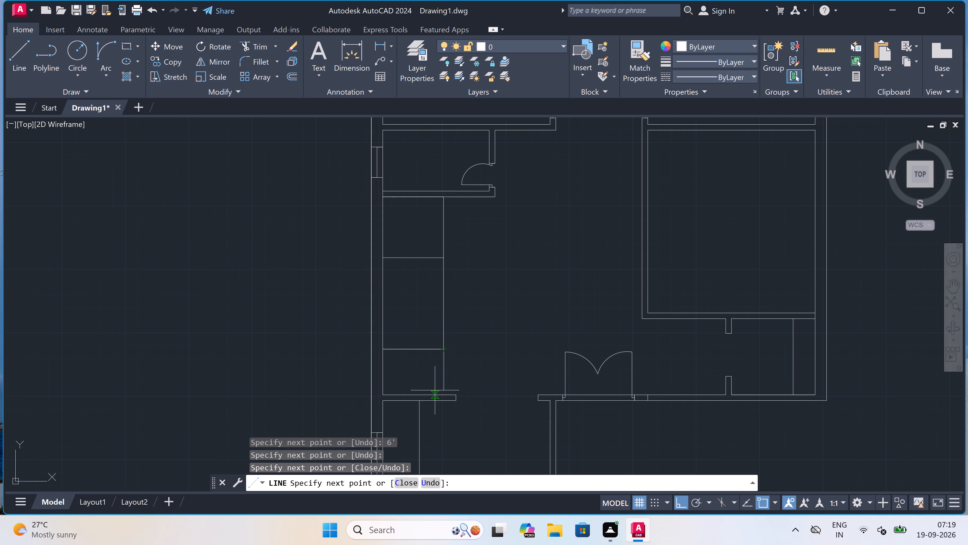
pyautogui.scroll(2, 448, 398)
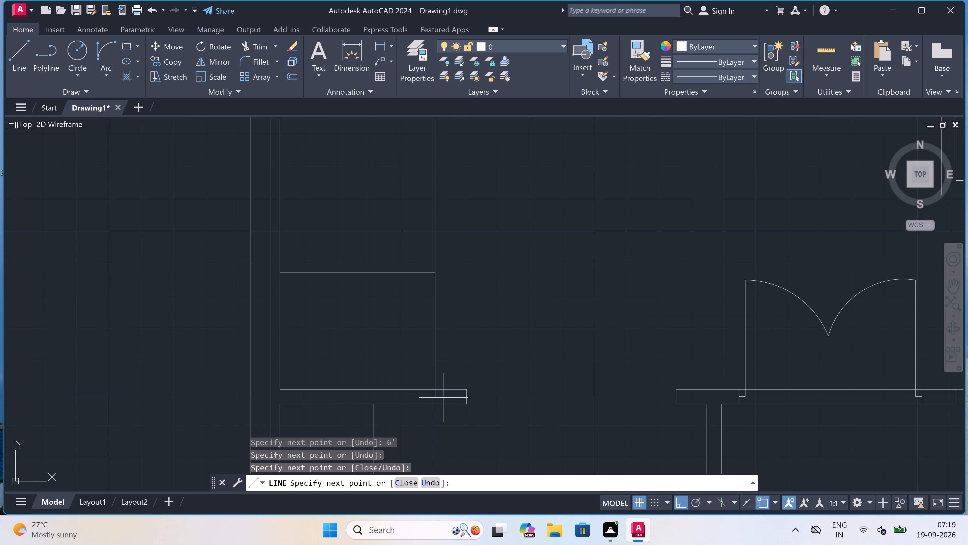
pyautogui.click(437, 389)
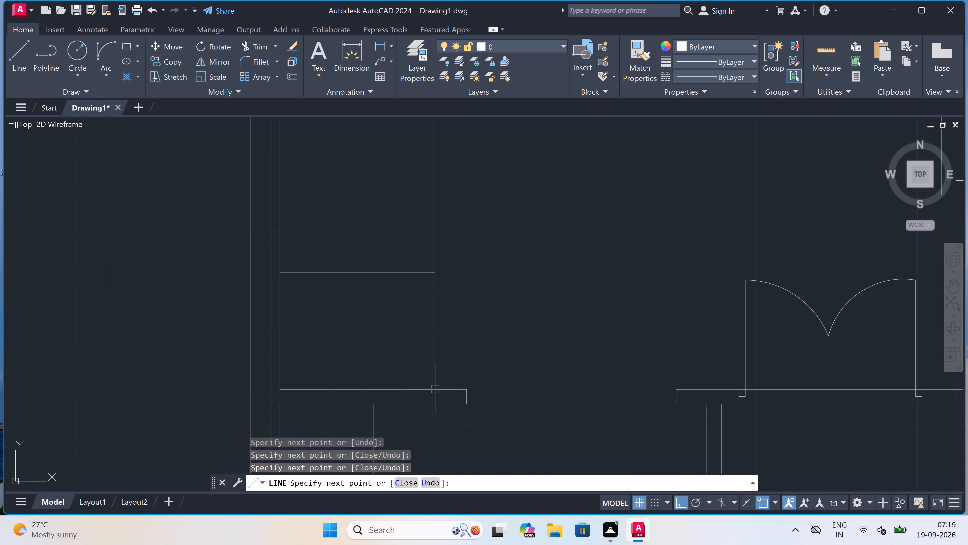
# Delete the bottom line of the 4' square below the small left room's bottom partition.
pyautogui.press('Escape')
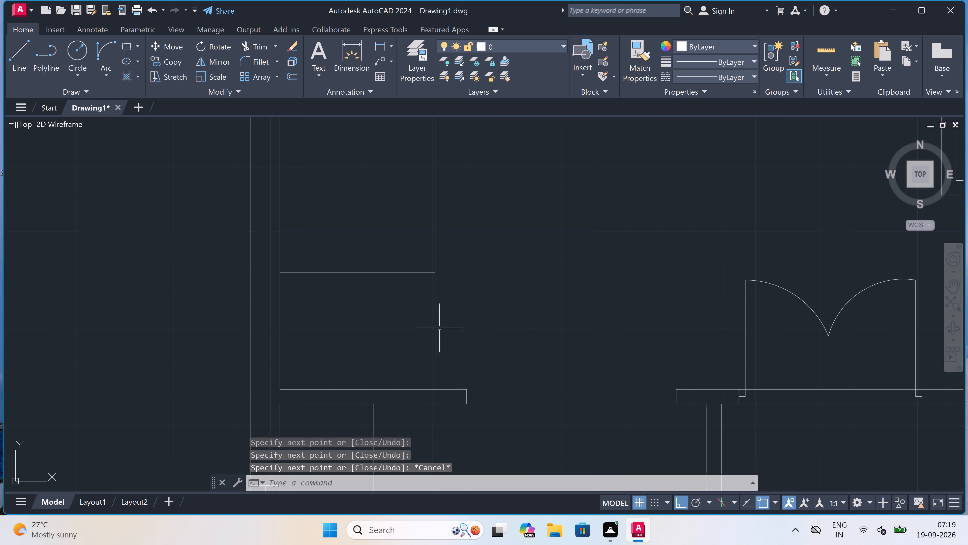
pyautogui.scroll(-2, 433, 343)
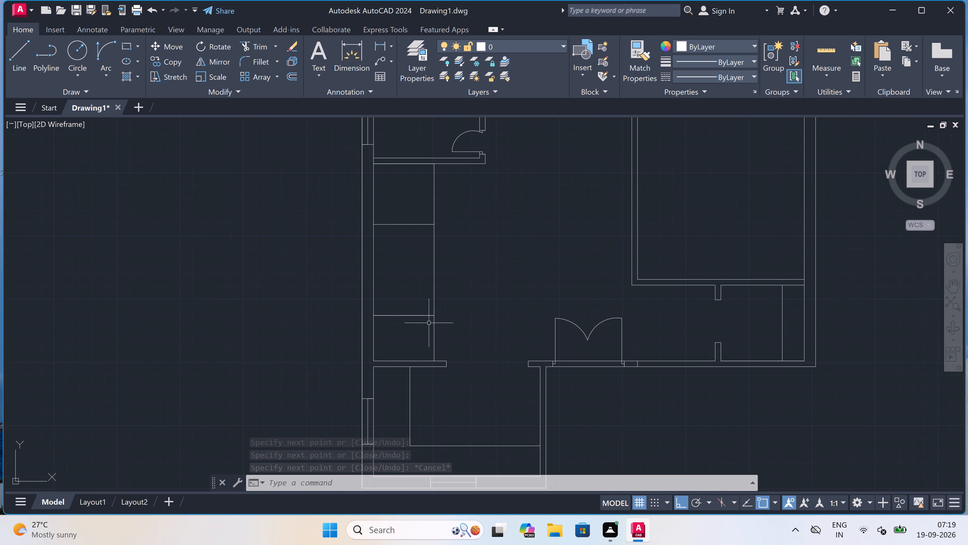
pyautogui.click(423, 225)
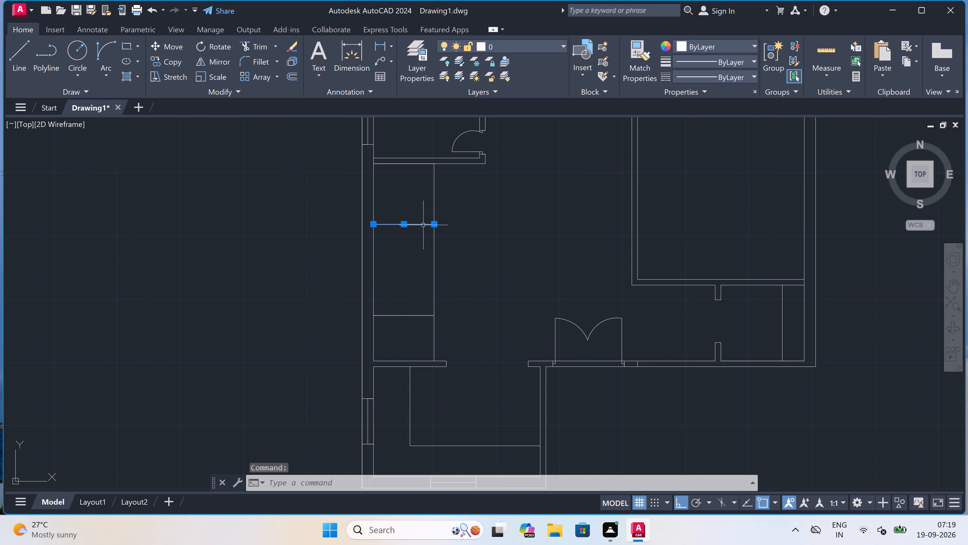
pyautogui.press('Delete')
# Draw a line 3.5' down the strip's right edge from the small left room's bottom partition, then across to the left outer wall's inner face.
pyautogui.write('l')
pyautogui.press('space')
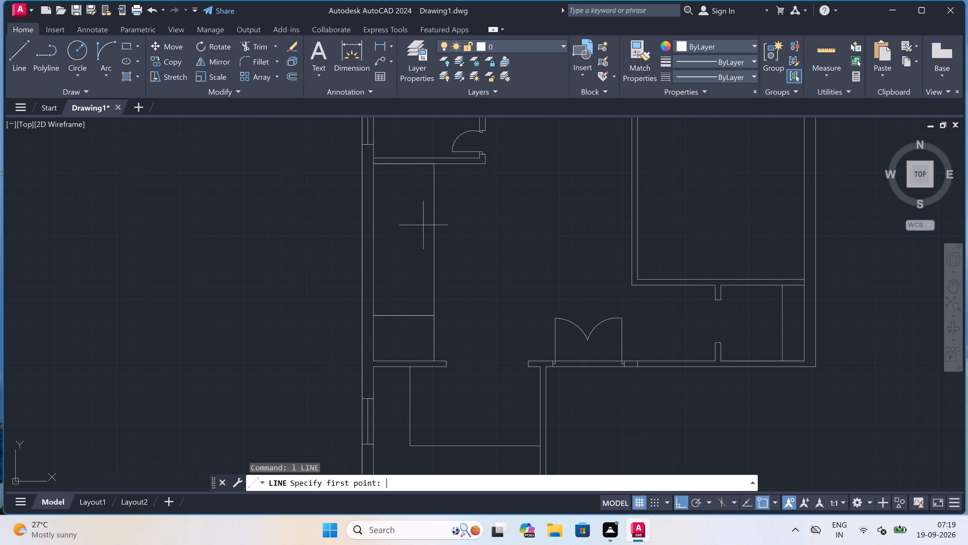
pyautogui.click(433, 163)
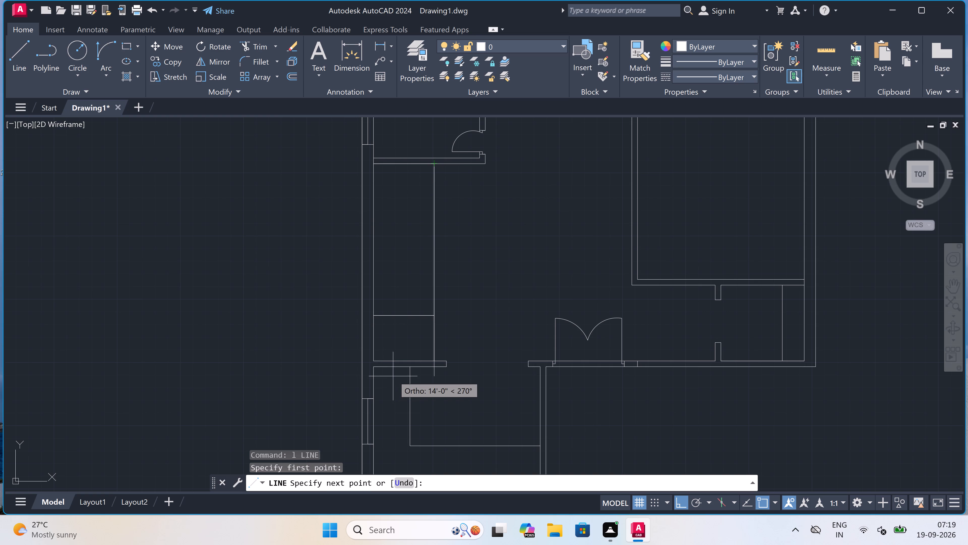
pyautogui.press('3')
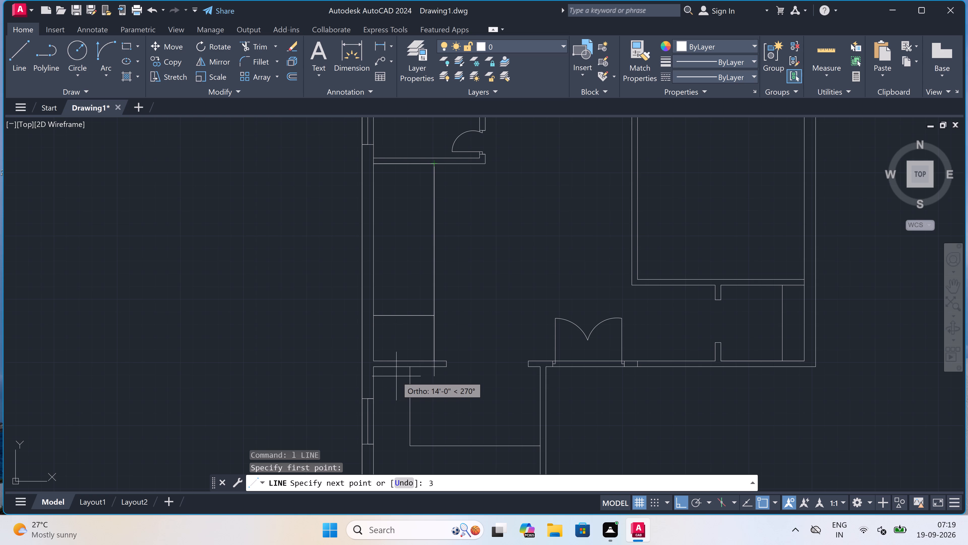
pyautogui.write('.5')
pyautogui.write("'")
pyautogui.press('space')
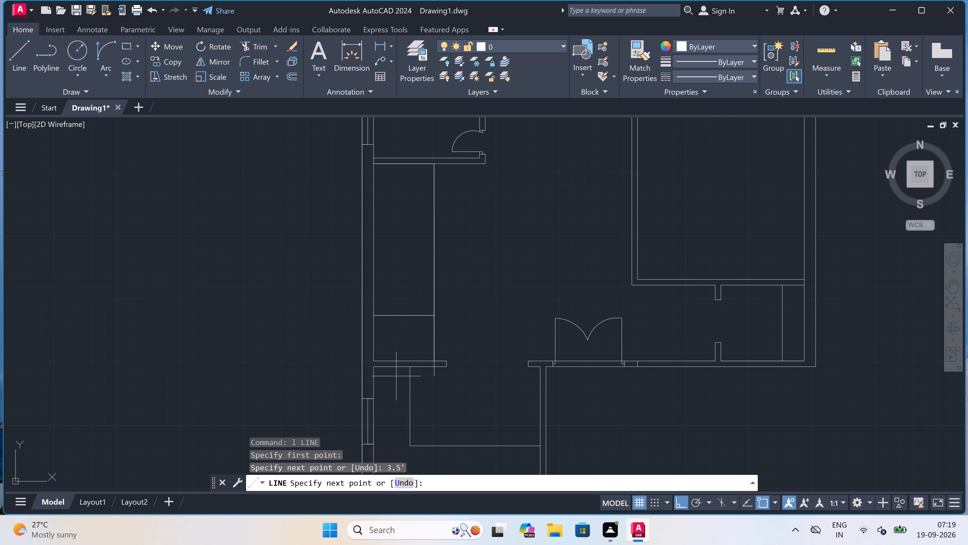
pyautogui.click(377, 213)
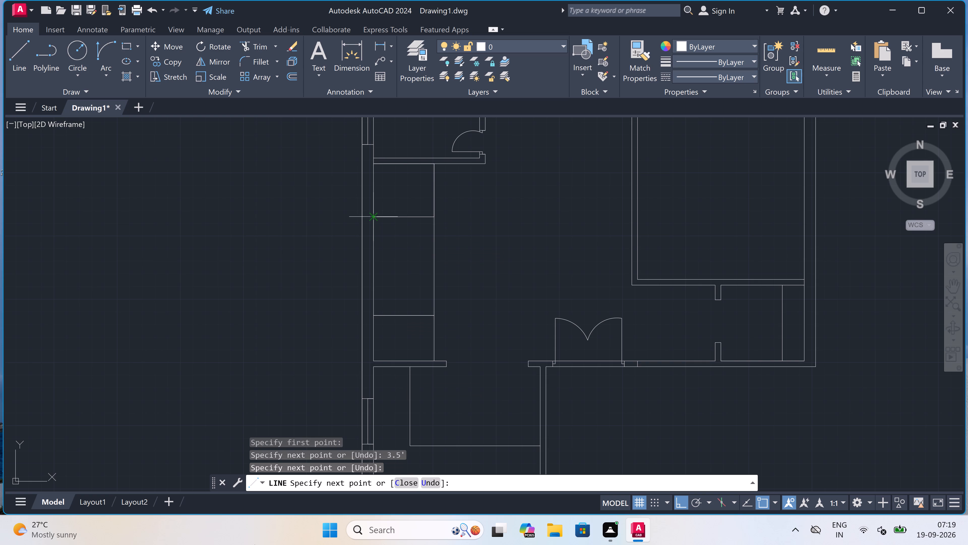
pyautogui.press('Escape')
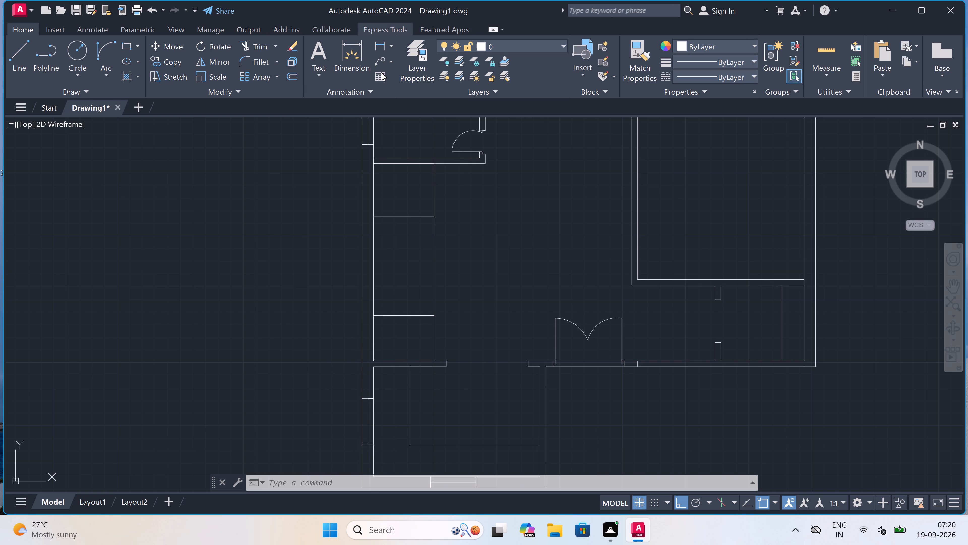
# Delete the lower horizontal divider in the strip along the left outer wall.
pyautogui.click(395, 311)
pyautogui.click(396, 327)
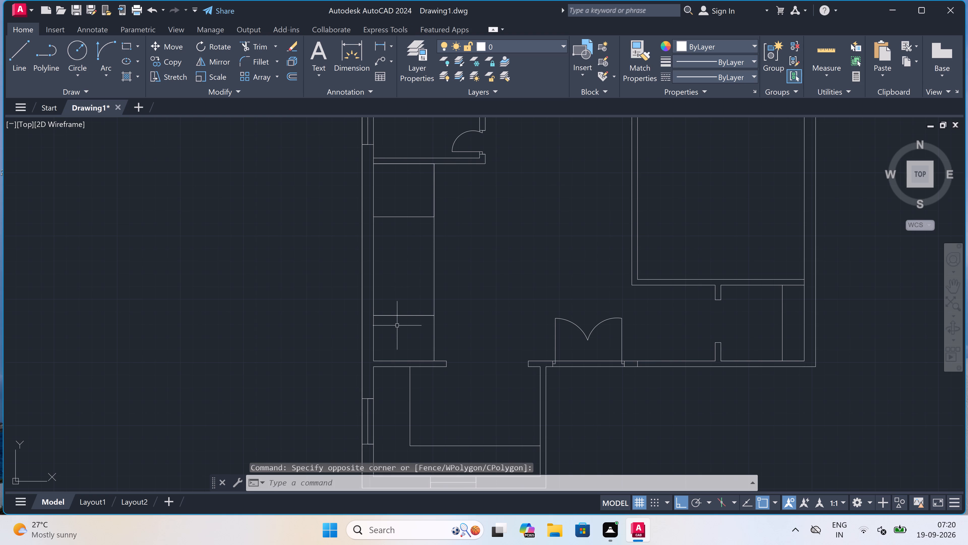
pyautogui.click(406, 298)
pyautogui.click(401, 323)
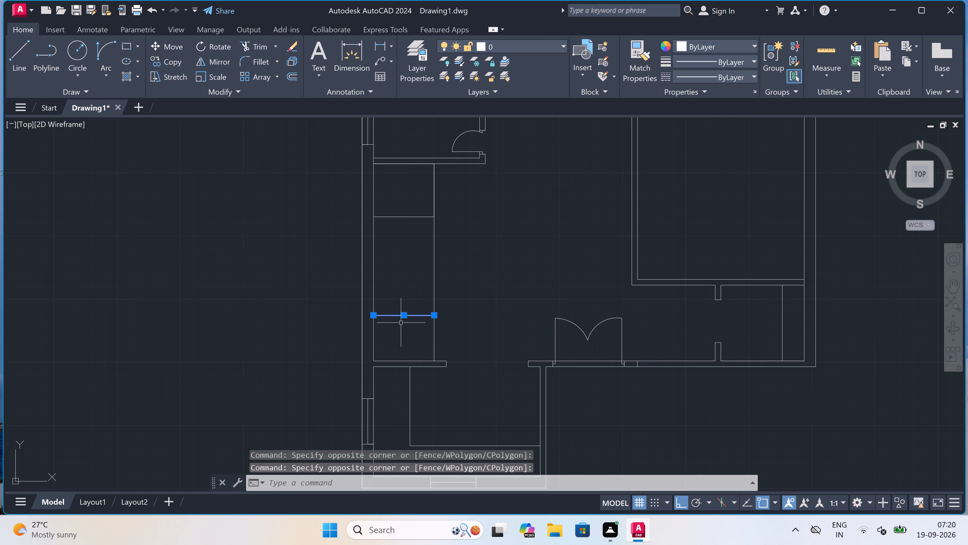
pyautogui.press('Delete')
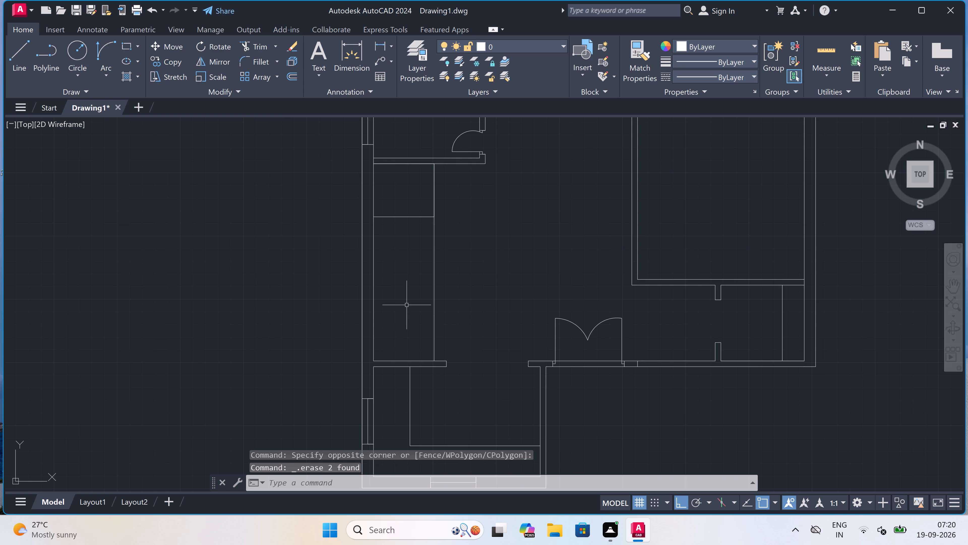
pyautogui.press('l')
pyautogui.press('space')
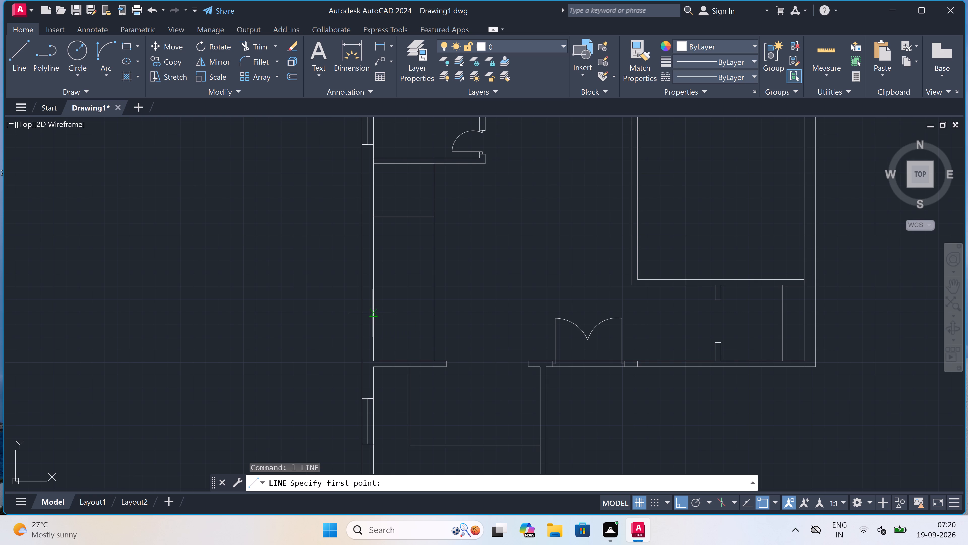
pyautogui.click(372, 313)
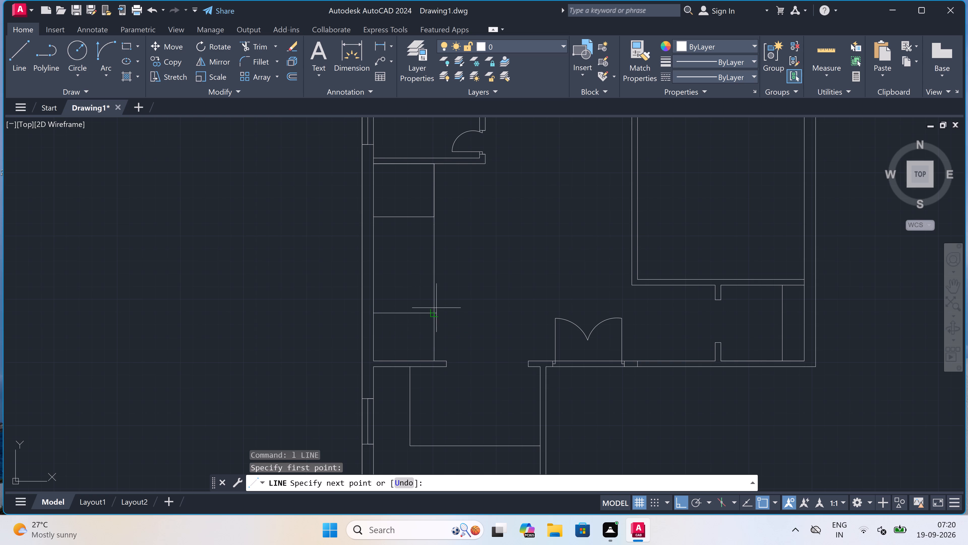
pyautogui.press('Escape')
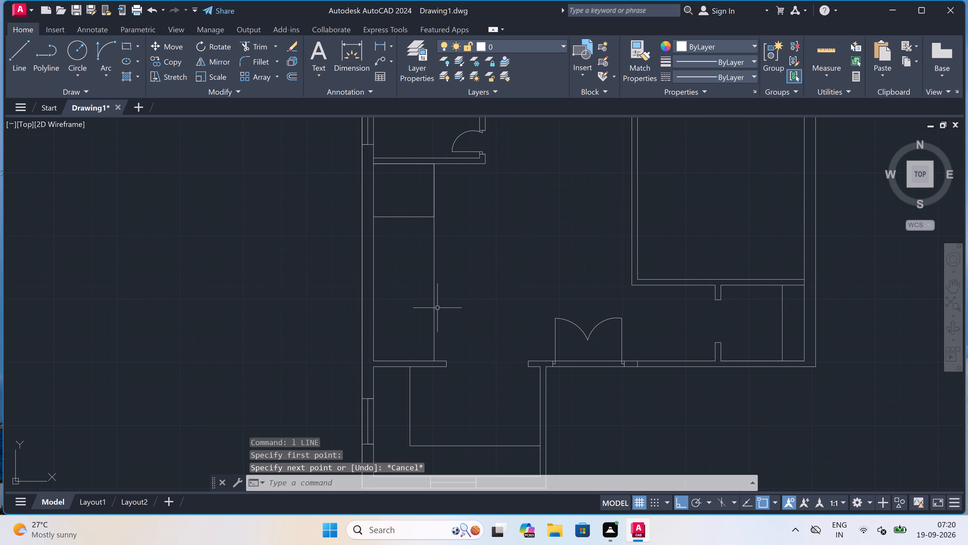
# Draw a line 3.5' up the strip's right edge from the lower partition's upper face, then across to the left outer wall's inner face.
pyautogui.press('l')
pyautogui.press('space')
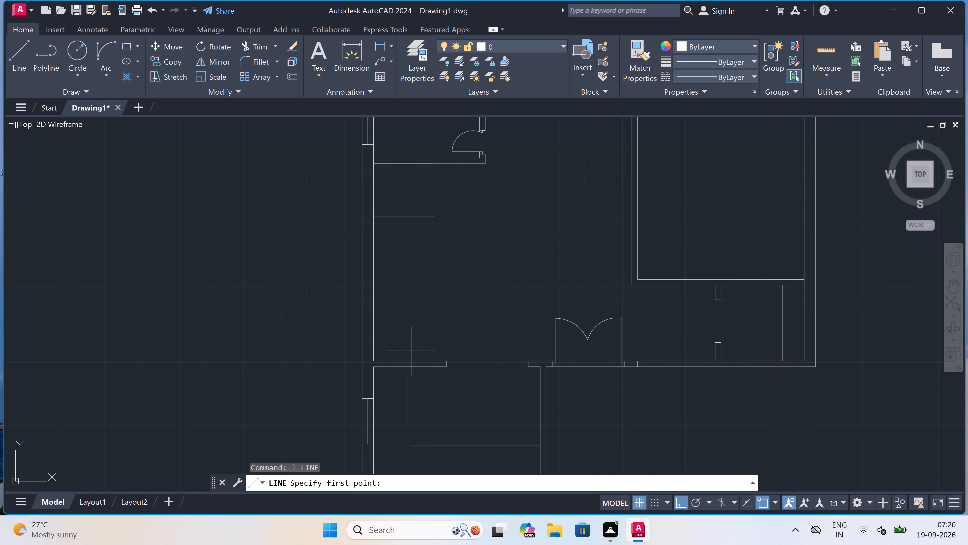
pyautogui.click(434, 362)
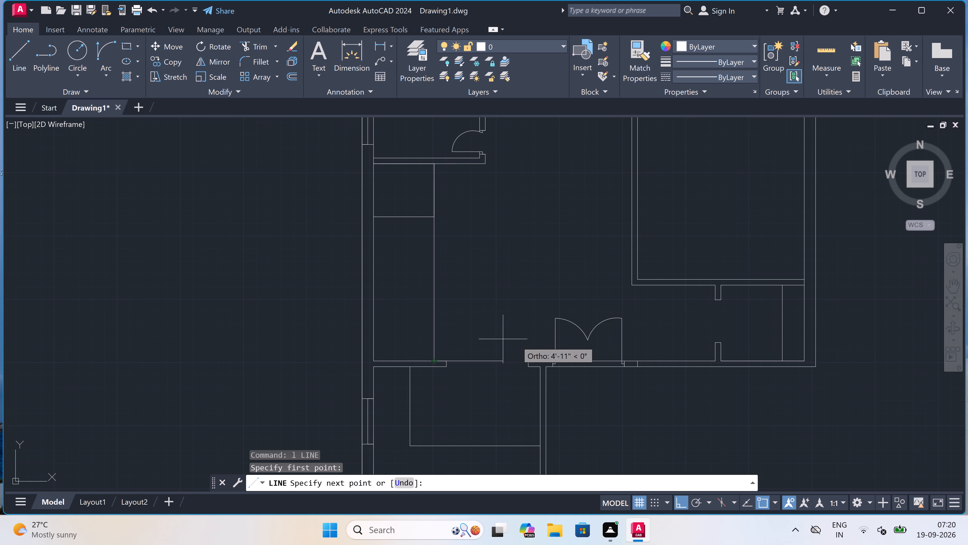
pyautogui.write('3.')
pyautogui.write("5'")
pyautogui.press('space')
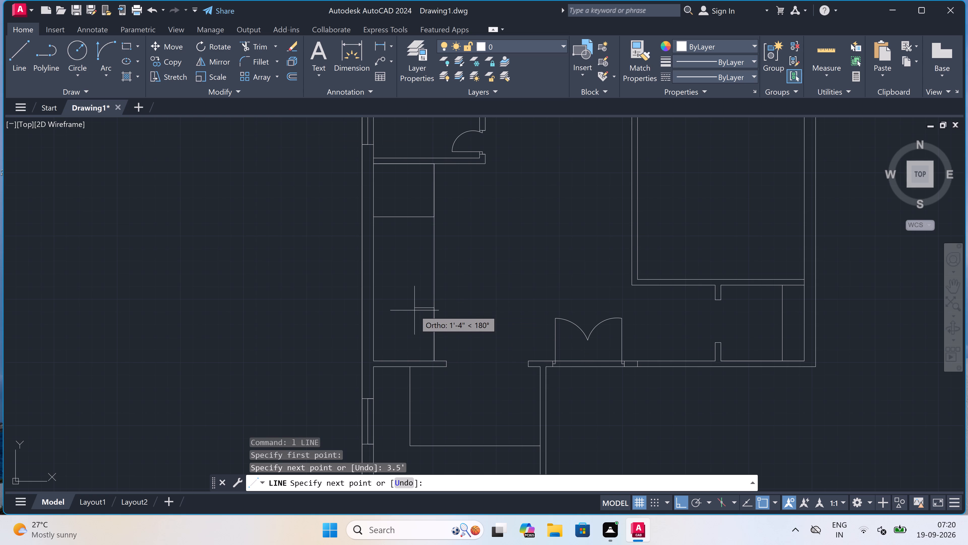
pyautogui.click(370, 308)
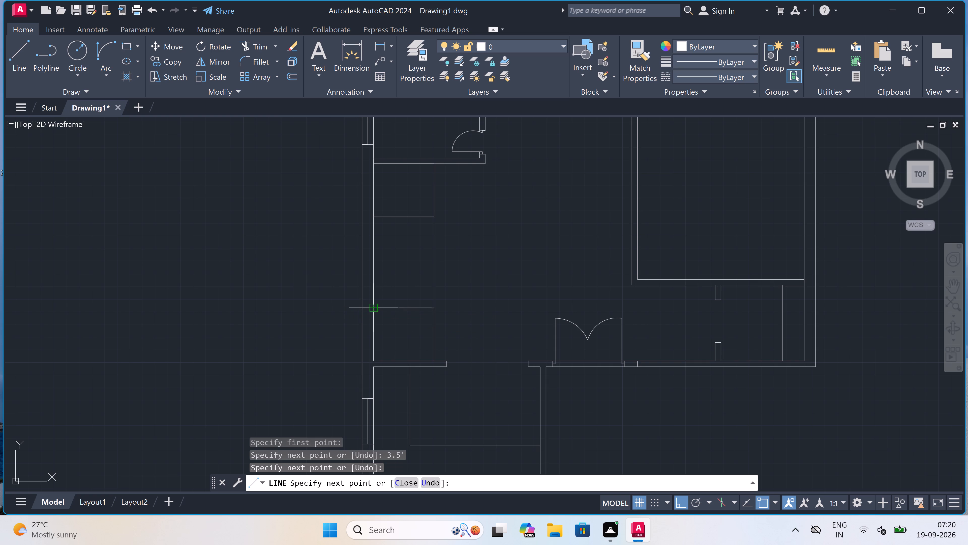
pyautogui.press('Escape')
# Draw a short vertical line inside the opening between the two partition ends above the bottom-left room.
pyautogui.scroll(-1, 376, 290)
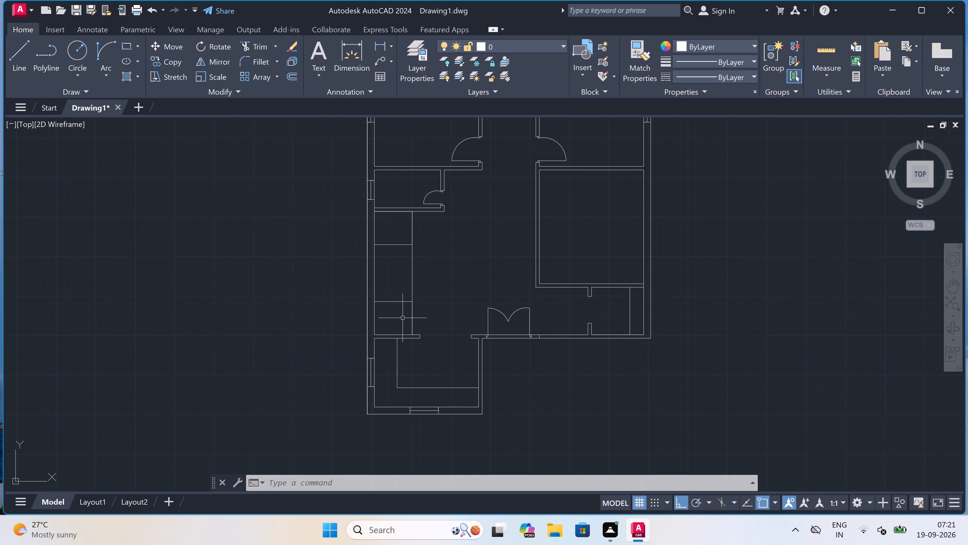
pyautogui.scroll(1, 435, 339)
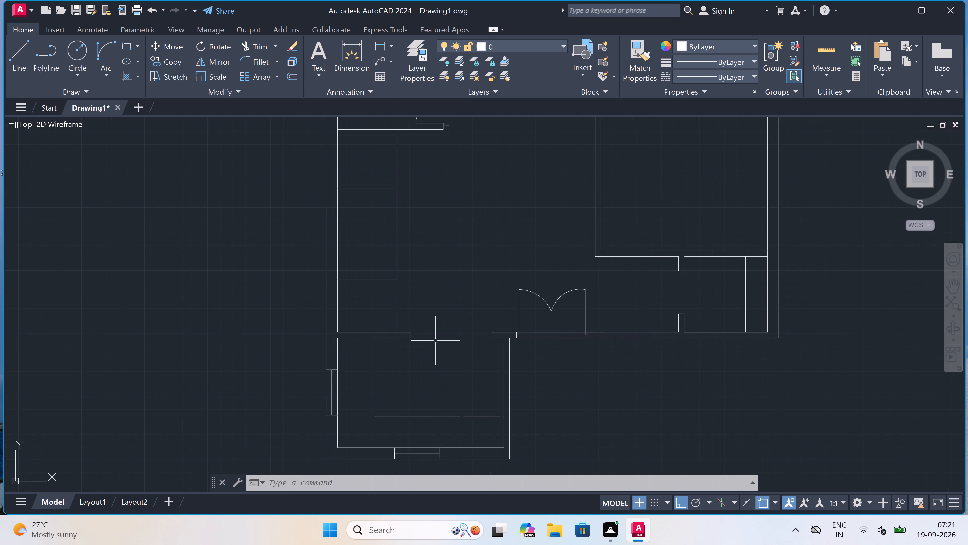
pyautogui.scroll(1, 435, 341)
pyautogui.scroll(-2, 436, 342)
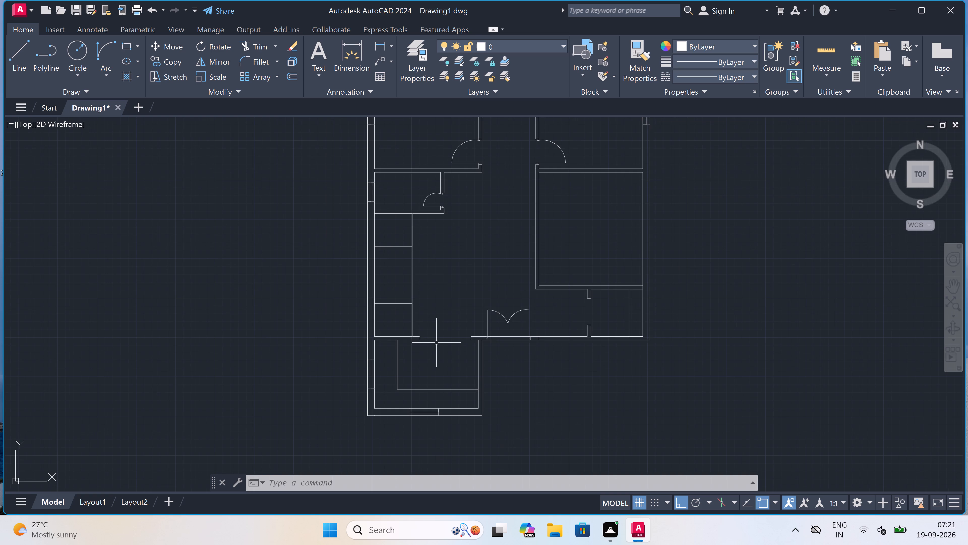
pyautogui.scroll(1, 436, 343)
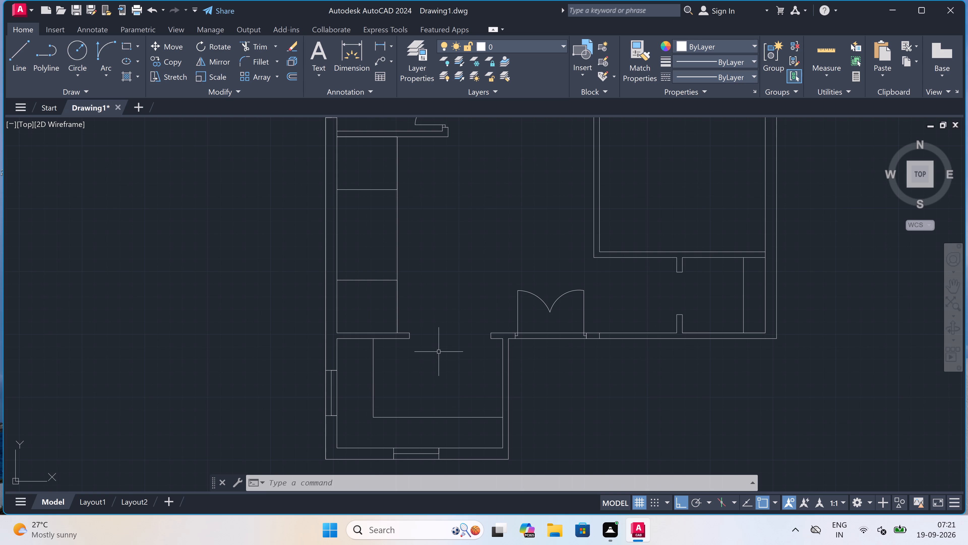
pyautogui.press('l')
pyautogui.press('space')
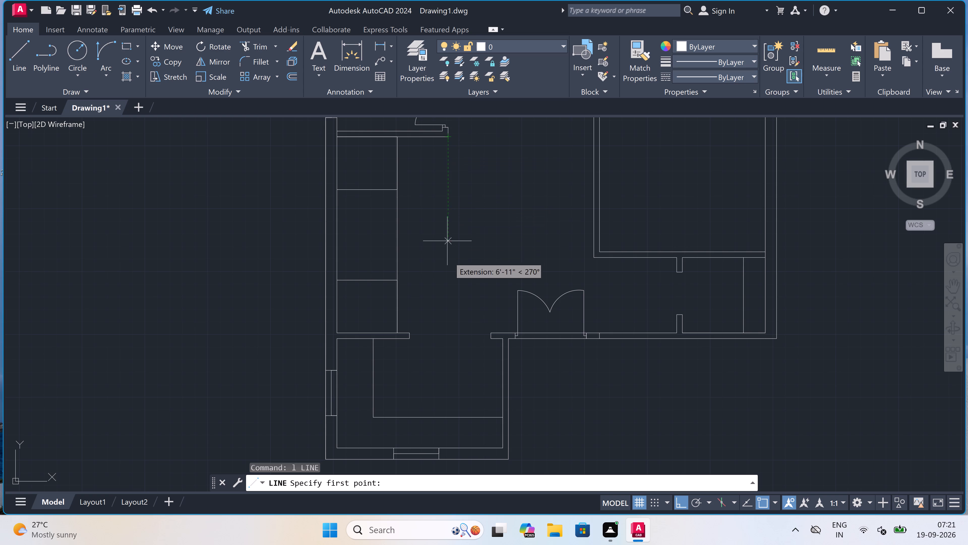
pyautogui.click(445, 336)
pyautogui.scroll(2, 445, 335)
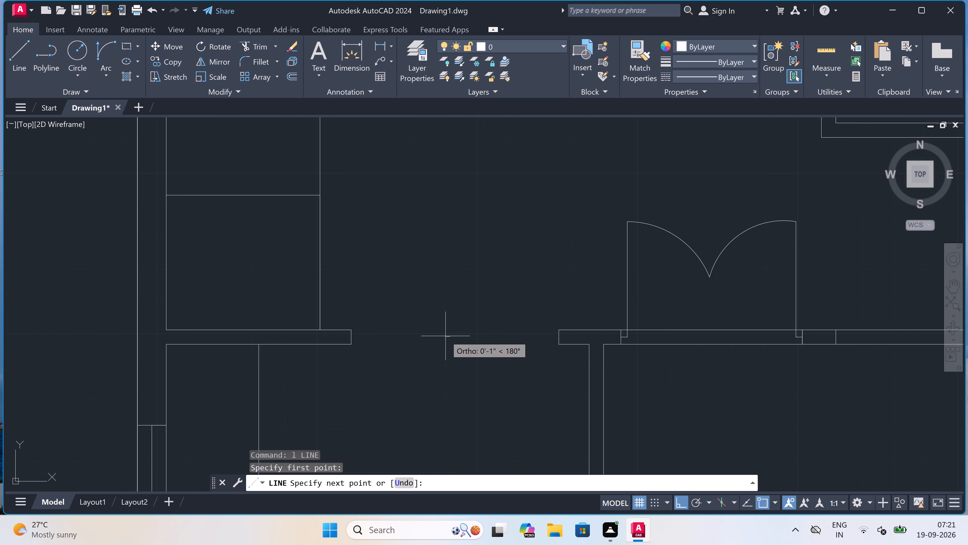
pyautogui.click(450, 350)
pyautogui.press('Escape')
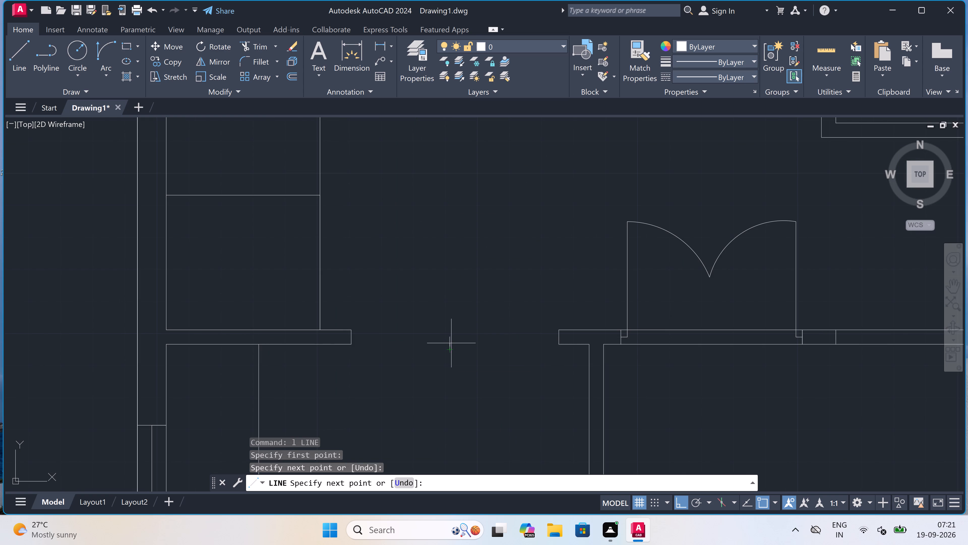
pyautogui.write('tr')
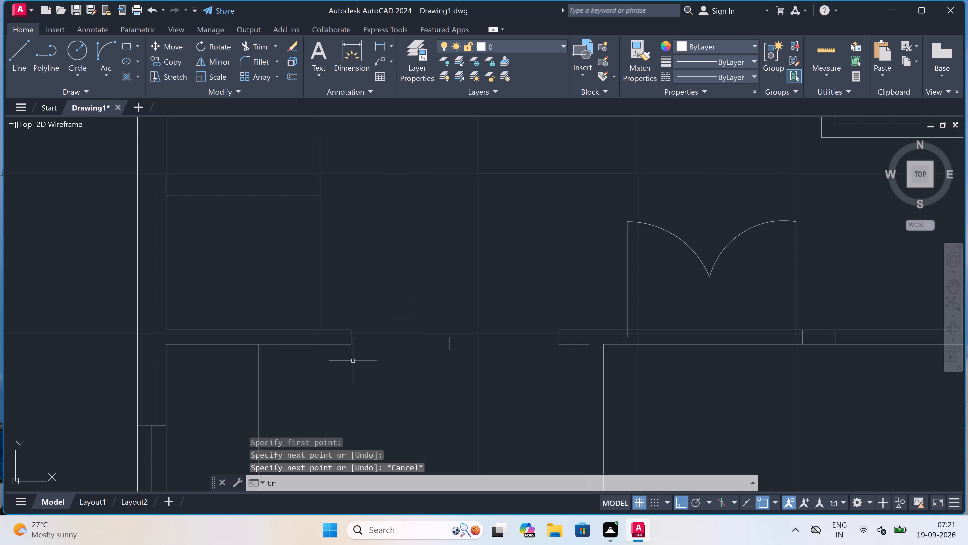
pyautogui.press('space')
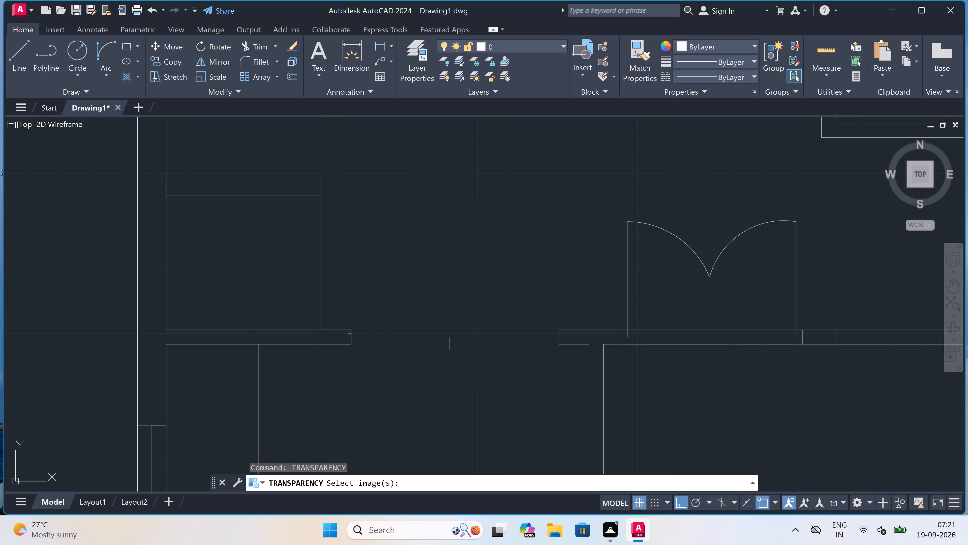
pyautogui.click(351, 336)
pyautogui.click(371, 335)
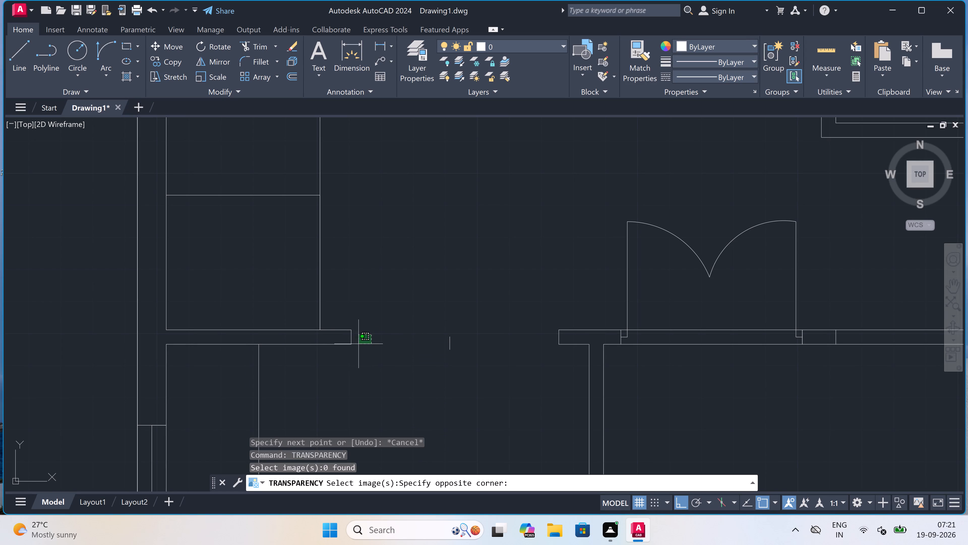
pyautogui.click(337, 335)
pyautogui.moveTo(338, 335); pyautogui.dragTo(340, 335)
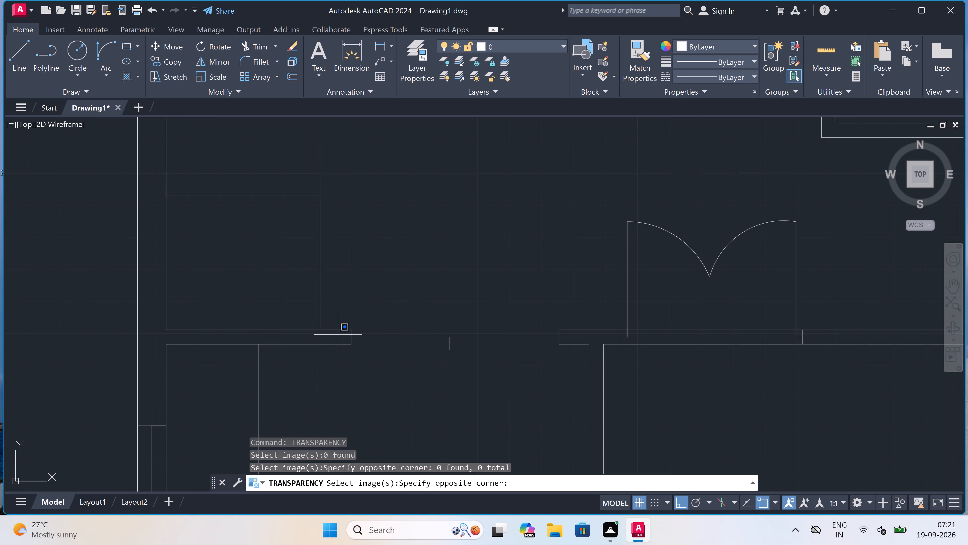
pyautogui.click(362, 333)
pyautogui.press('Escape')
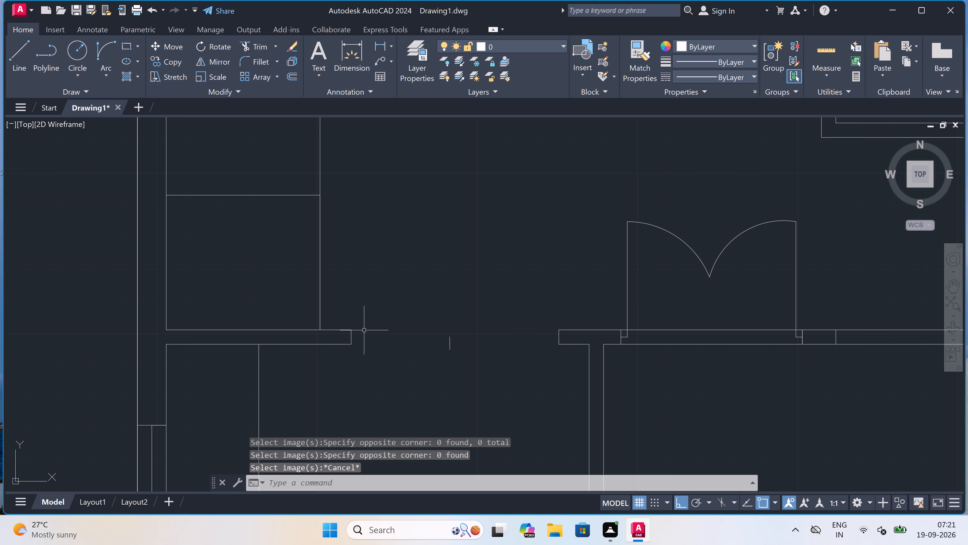
# Trim away the end line closing the left partition stub at the opening above the bottom-left room.
pyautogui.write('tr')
pyautogui.press('space')
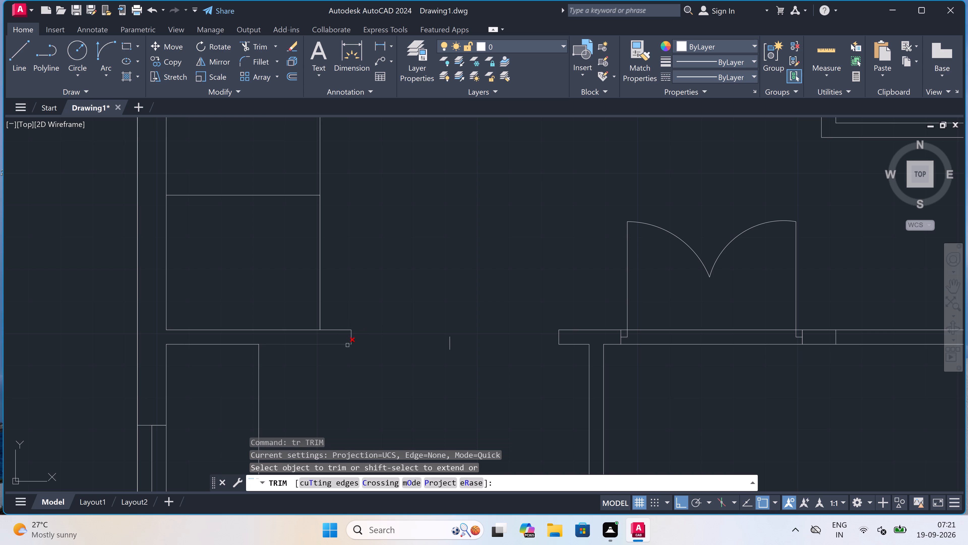
pyautogui.click(347, 340)
pyautogui.click(369, 325)
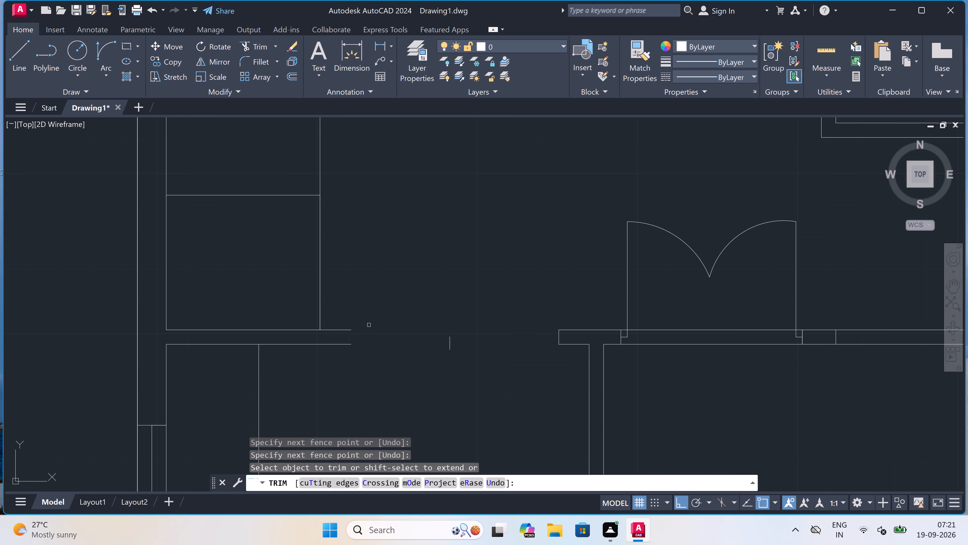
pyautogui.press('Escape')
# Extend the left partition stub to the short vertical line: draw its upper face across, 4.5" down, then back along the lower face.
pyautogui.press('l')
pyautogui.press('space')
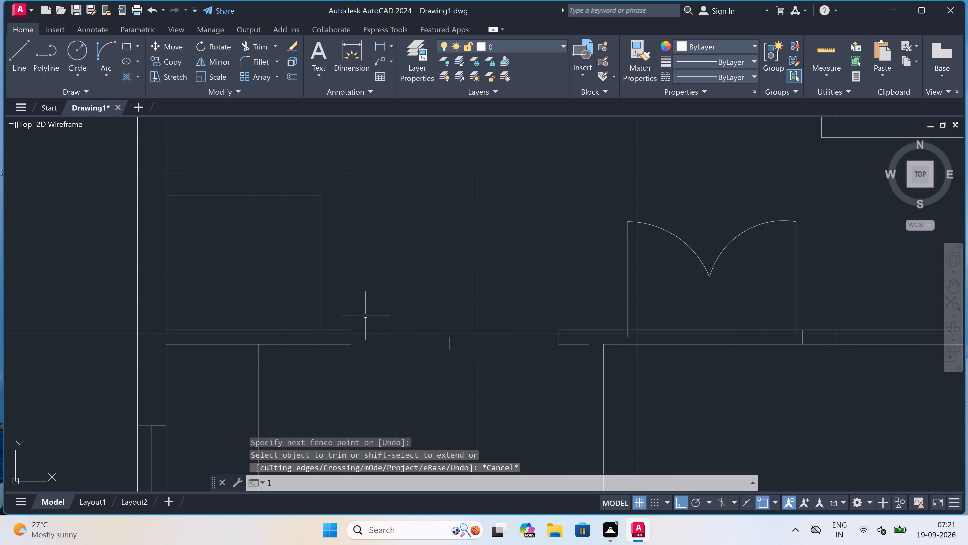
pyautogui.click(348, 329)
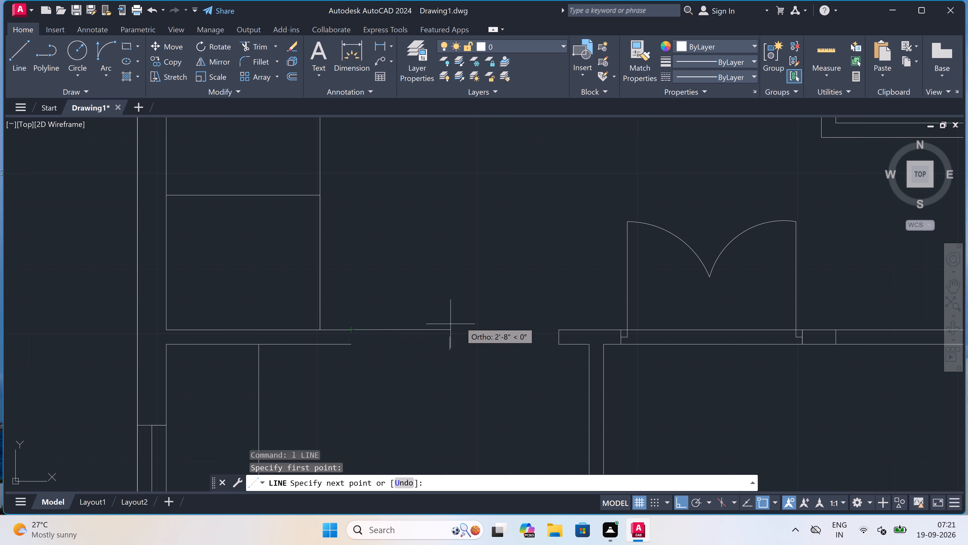
pyautogui.click(451, 329)
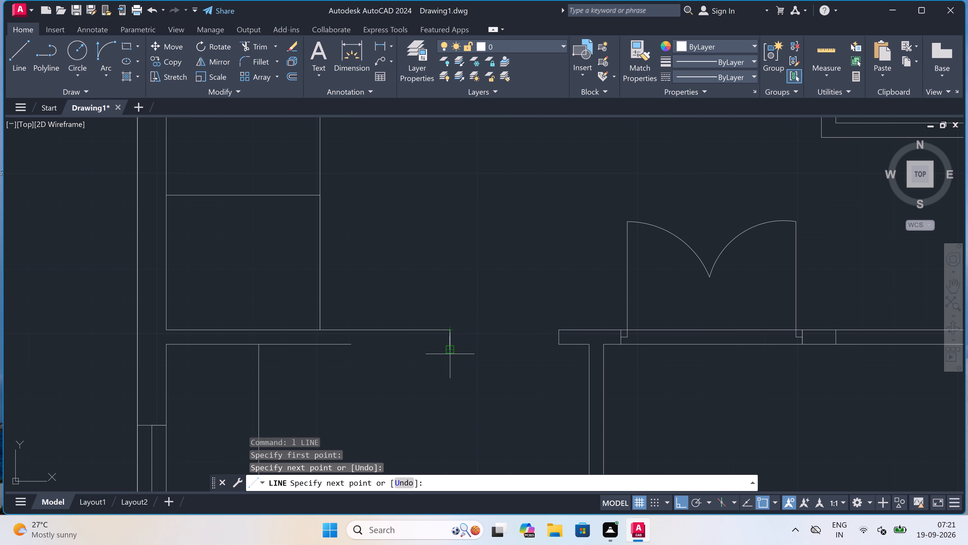
pyautogui.press('4')
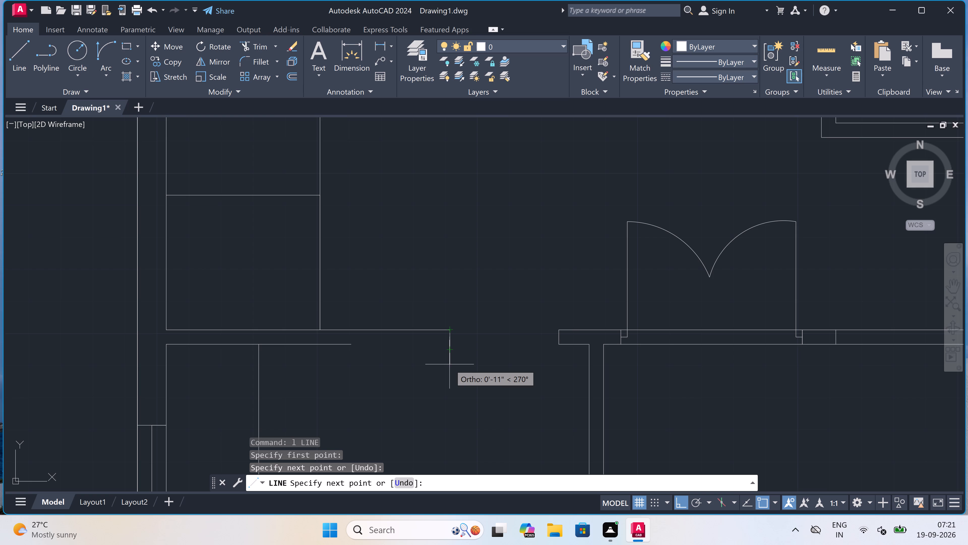
pyautogui.write('.5"')
pyautogui.press('space')
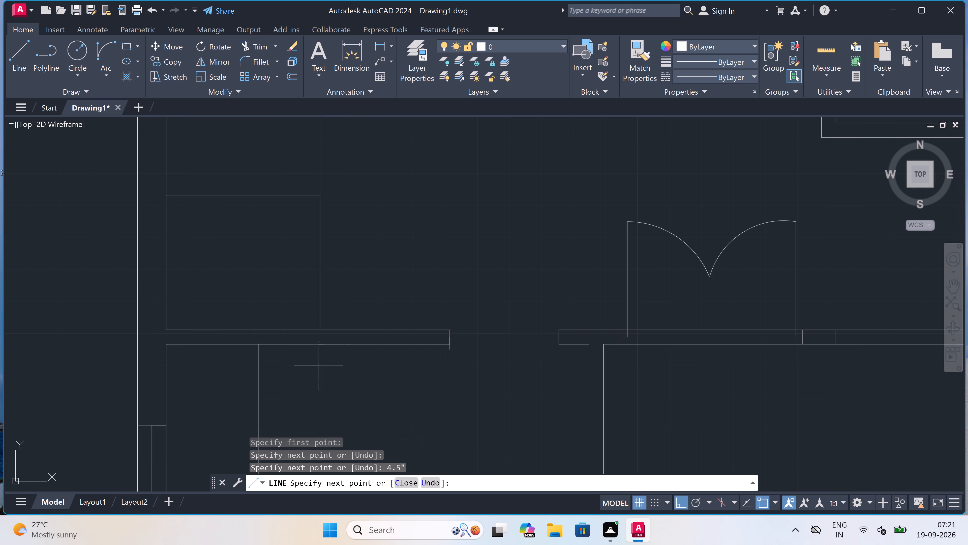
pyautogui.scroll(4, 354, 347)
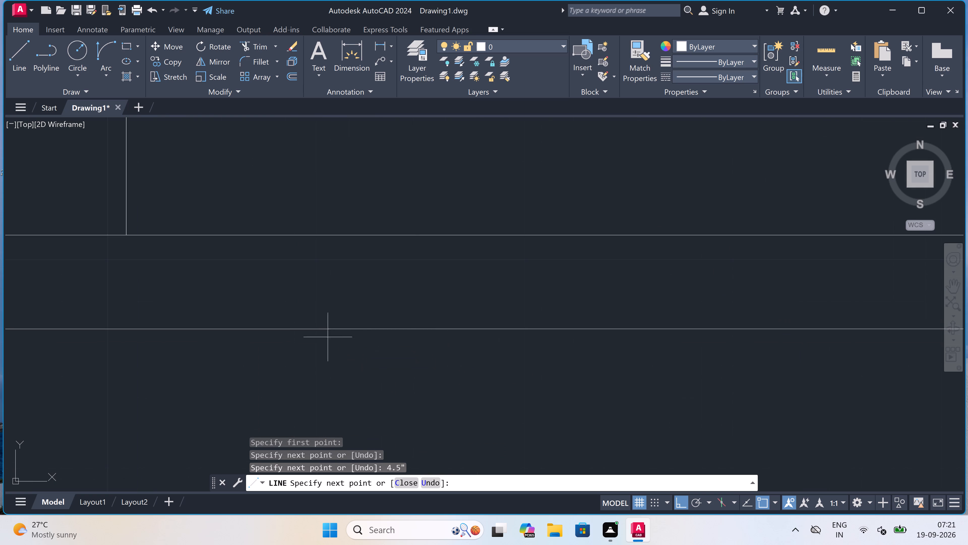
pyautogui.click(327, 331)
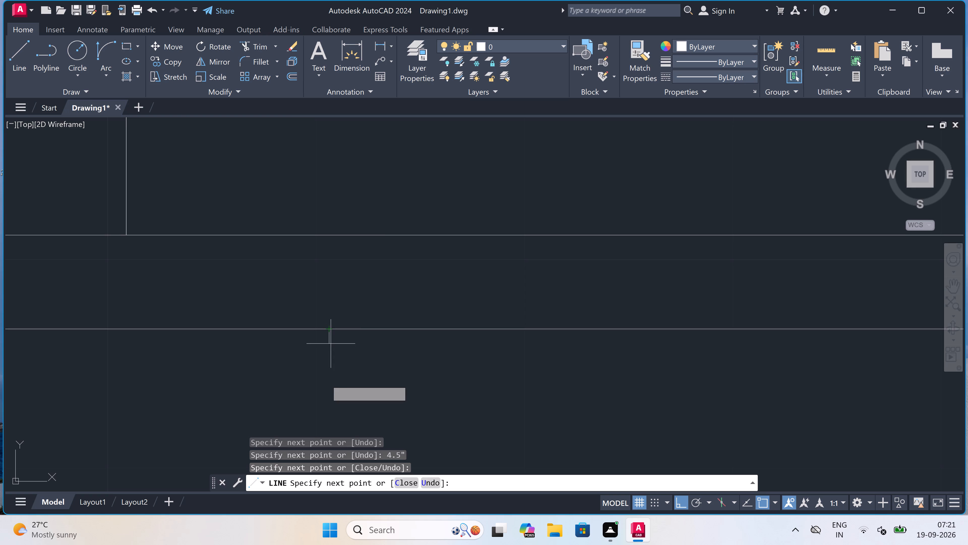
pyautogui.press('Escape')
pyautogui.scroll(-4, 323, 372)
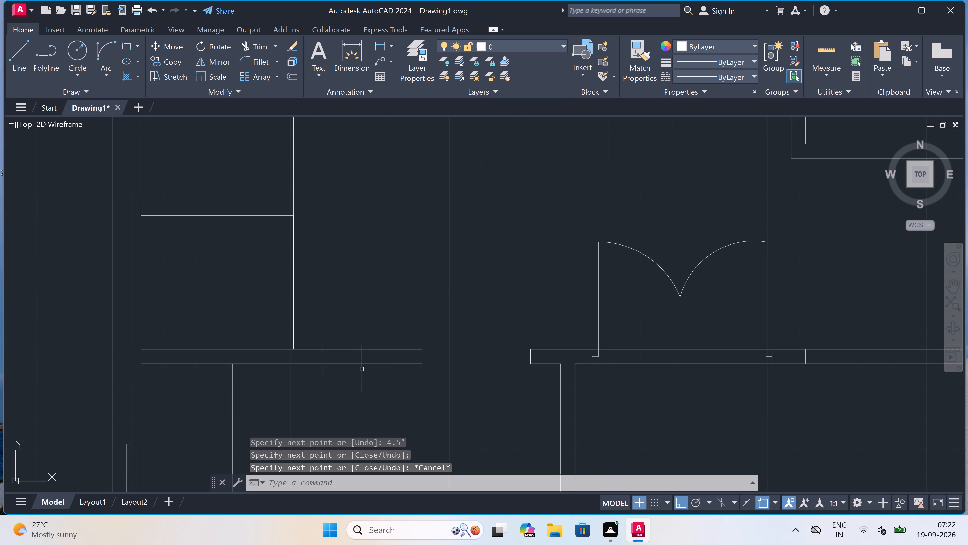
# Trim the excess of the short vertical line projecting below the extended left partition stub.
pyautogui.write('tr')
pyautogui.press('space')
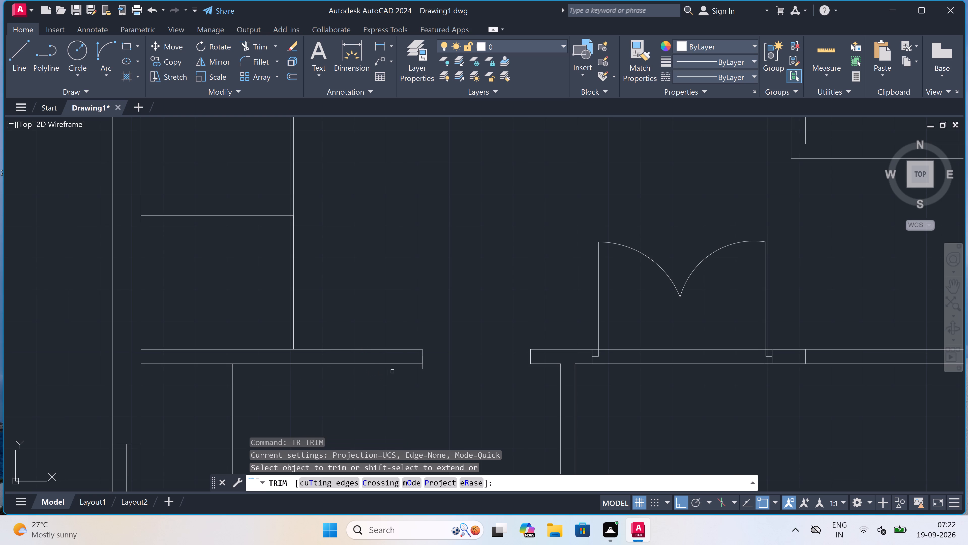
pyautogui.scroll(1, 408, 370)
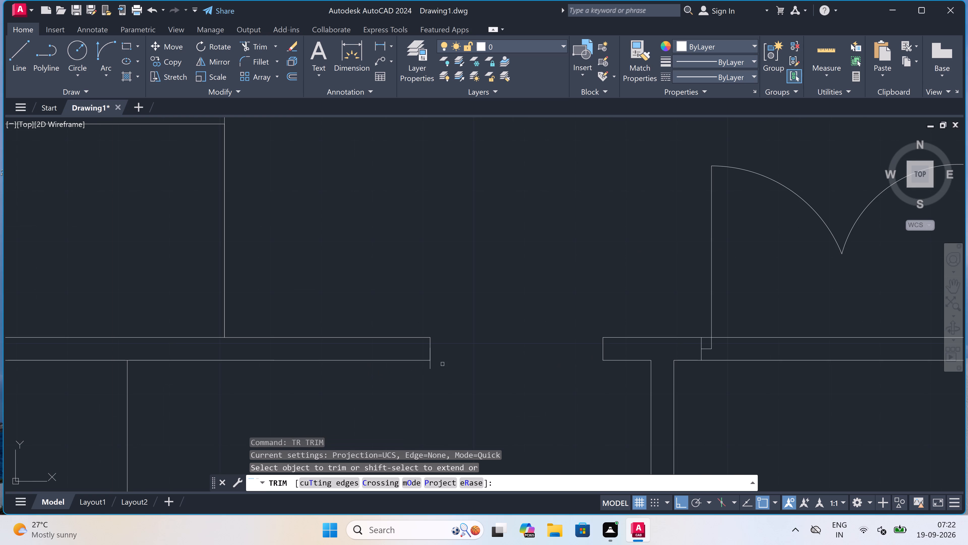
pyautogui.scroll(2, 419, 383)
pyautogui.click(420, 352)
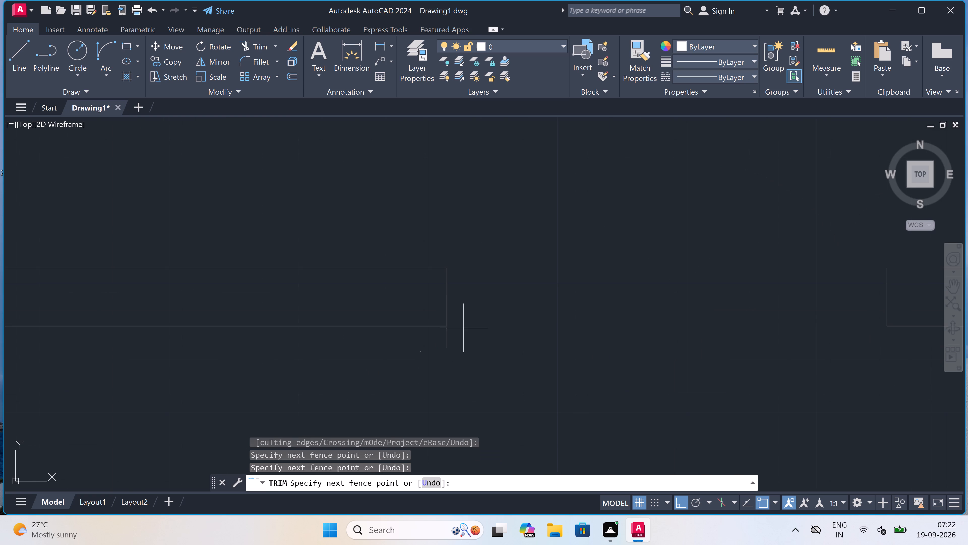
pyautogui.click(506, 309)
pyautogui.press('Escape')
# Offset the right edge of the strip's top compartment into the room at 9" spacing, making four parallel tread lines with the Multiple option.
pyautogui.scroll(-3, 400, 366)
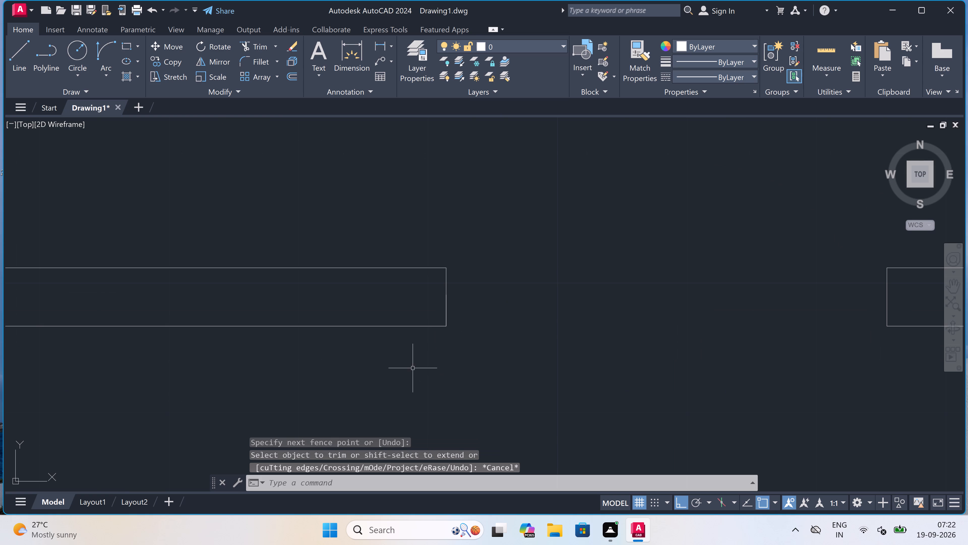
pyautogui.scroll(-5, 400, 366)
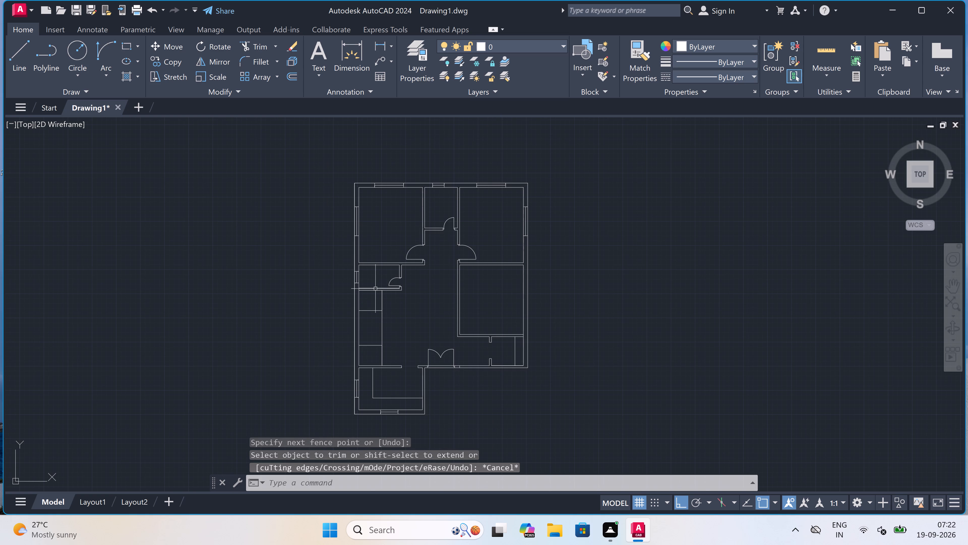
pyautogui.scroll(3, 381, 294)
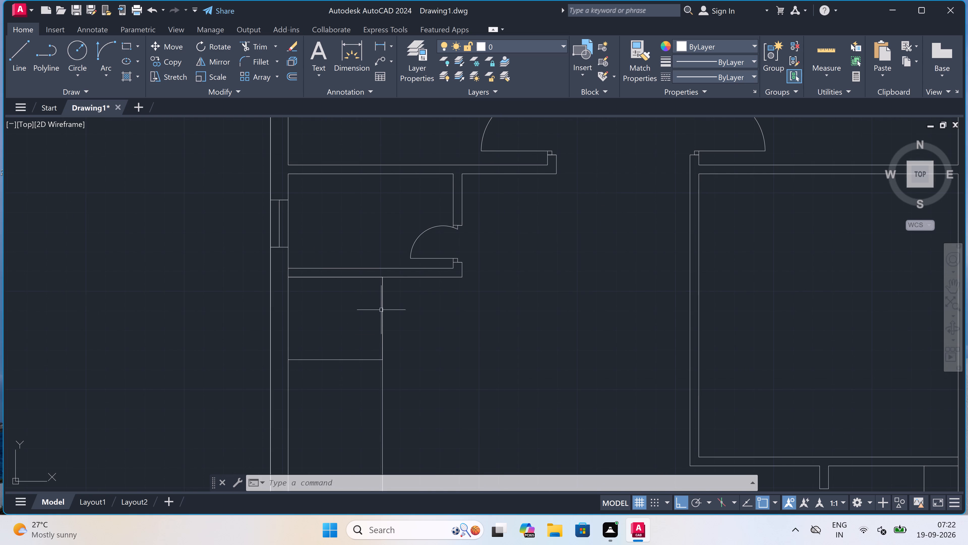
pyautogui.press('o')
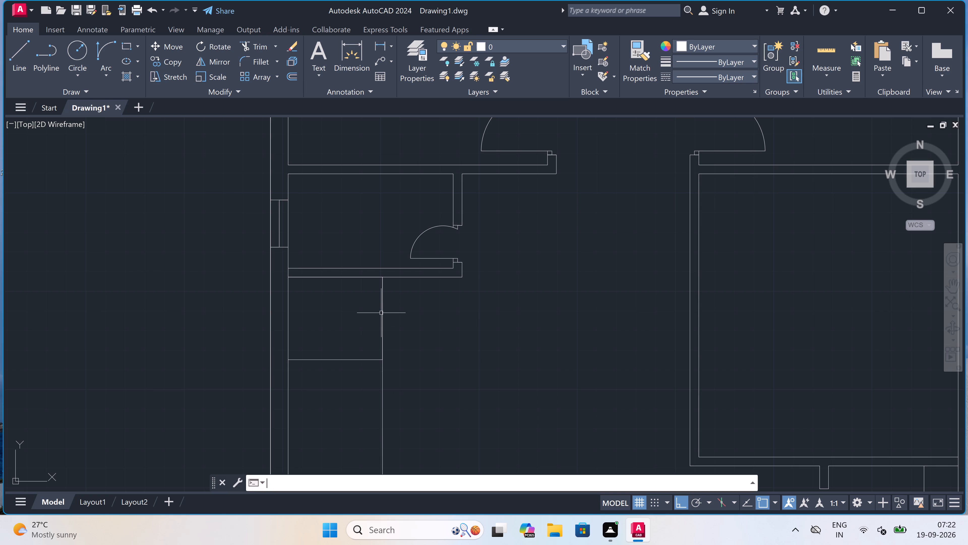
pyautogui.press('space')
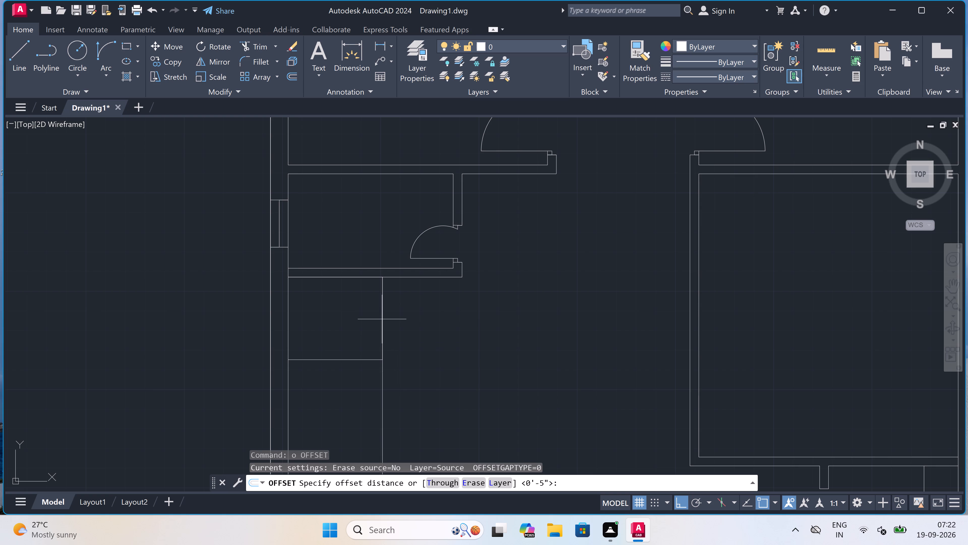
pyautogui.click(383, 320)
pyautogui.press('1')
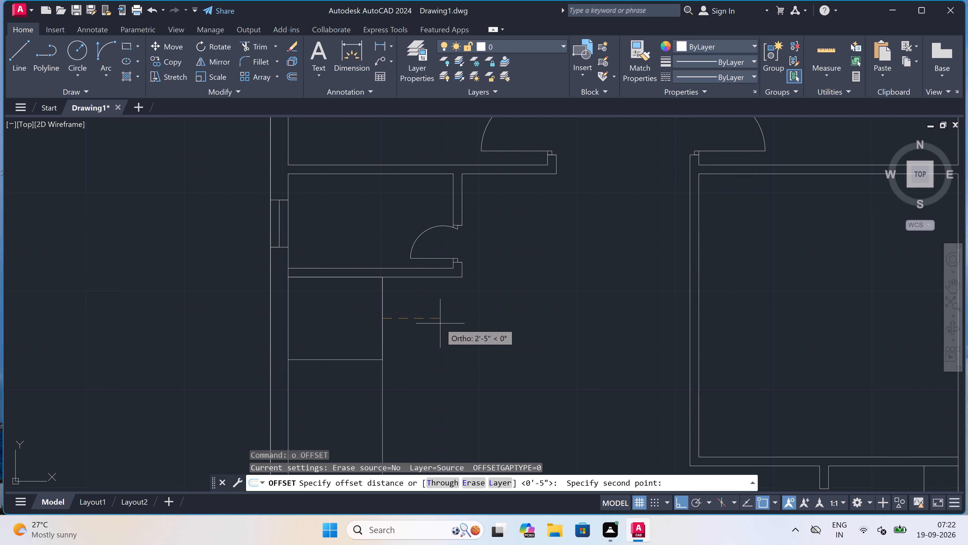
pyautogui.press('BackSpace')
pyautogui.press('9')
pyautogui.hotkey('shift', '"')
pyautogui.press('space')
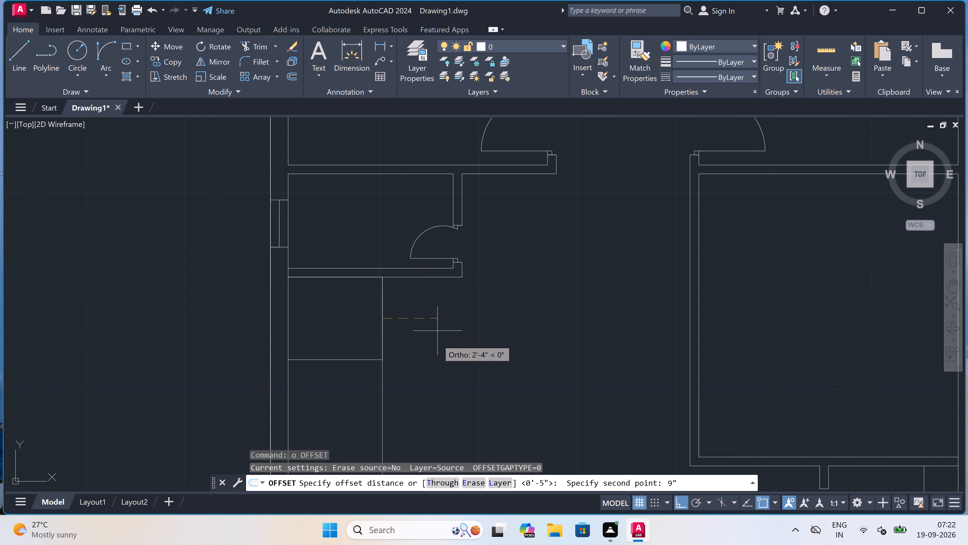
pyautogui.click(383, 322)
pyautogui.click(392, 321)
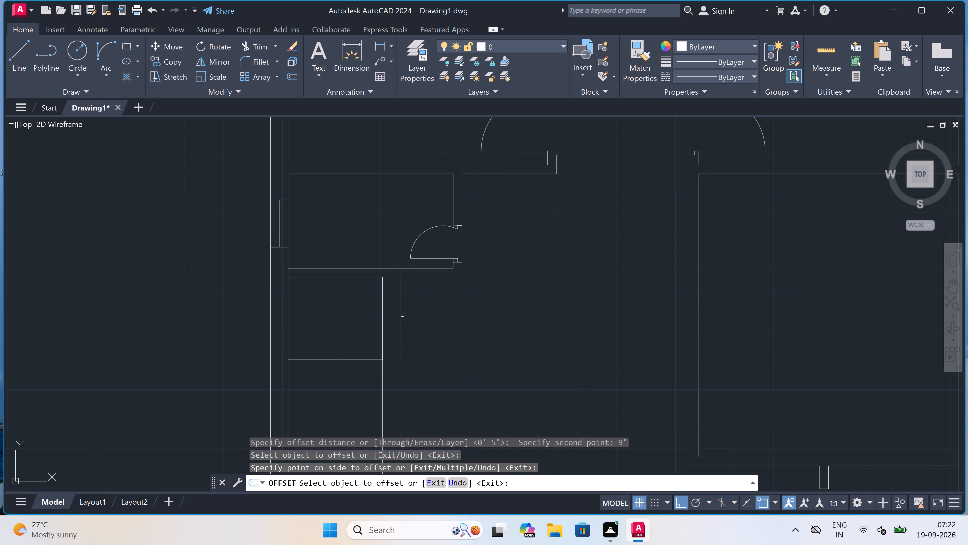
pyautogui.click(401, 316)
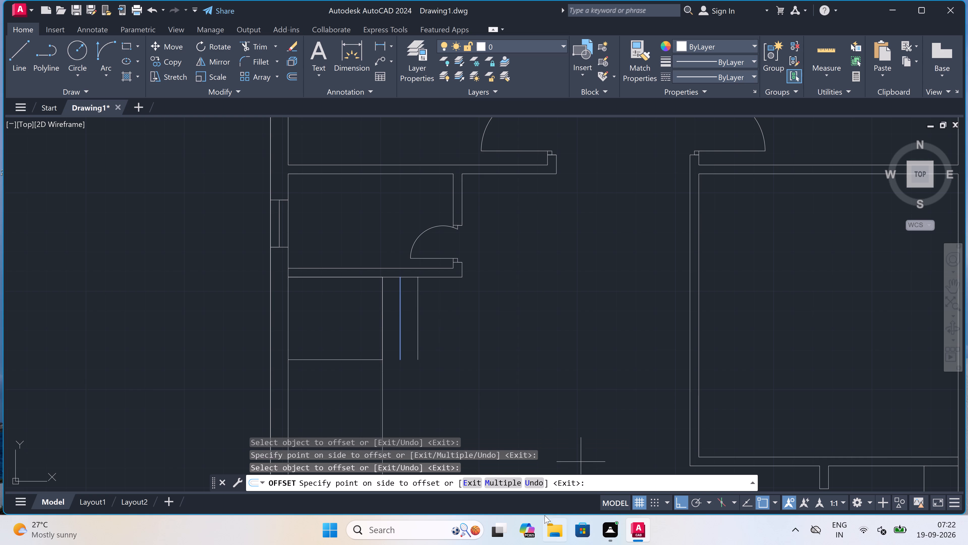
pyautogui.click(506, 479)
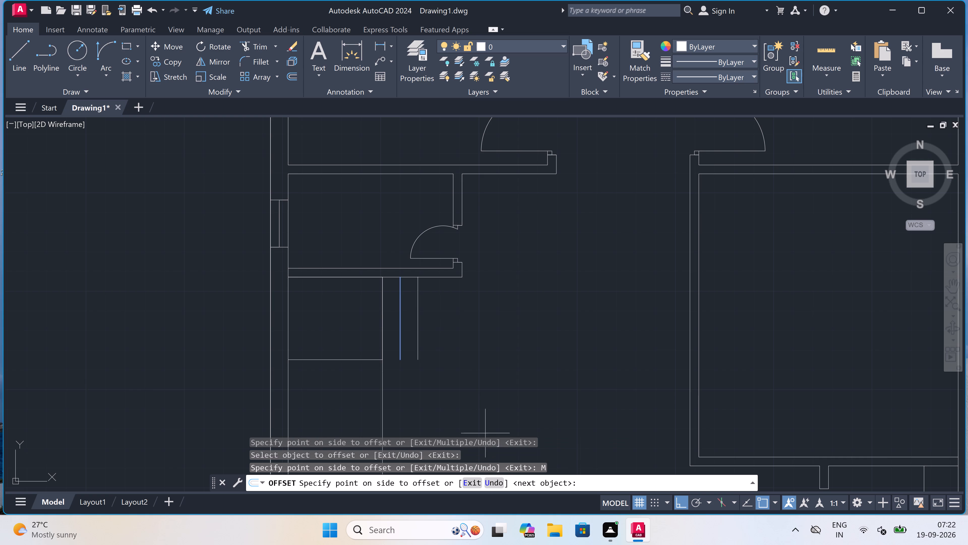
pyautogui.doubleClick(462, 349)
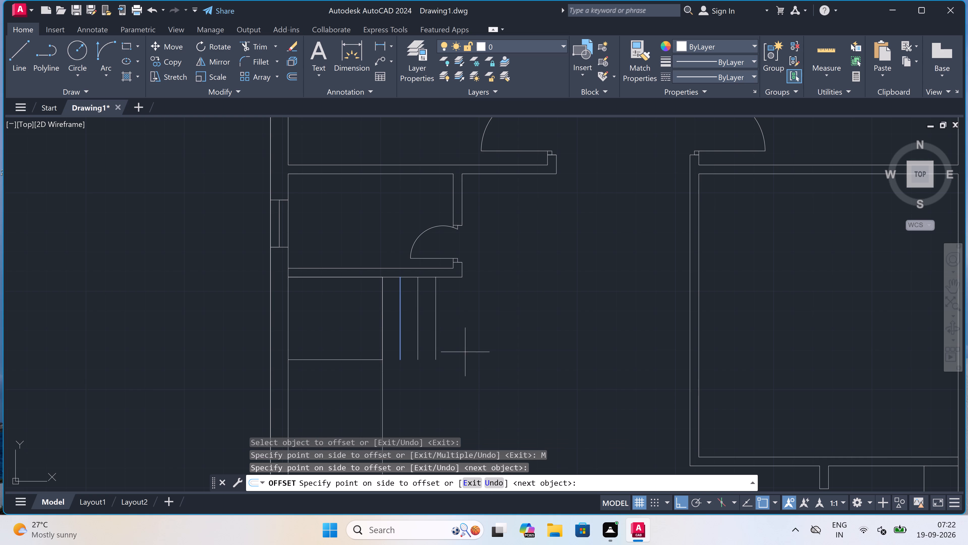
pyautogui.click(469, 342)
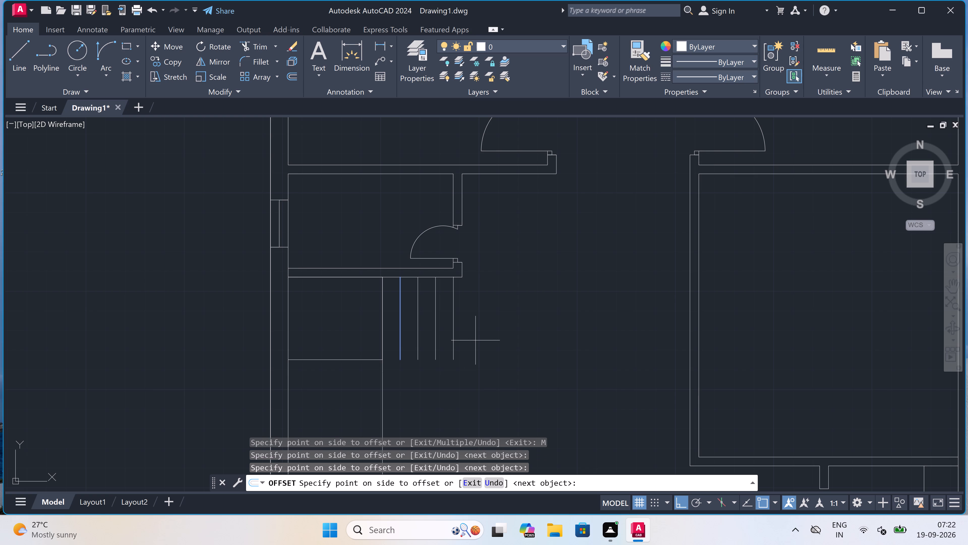
pyautogui.click(475, 340)
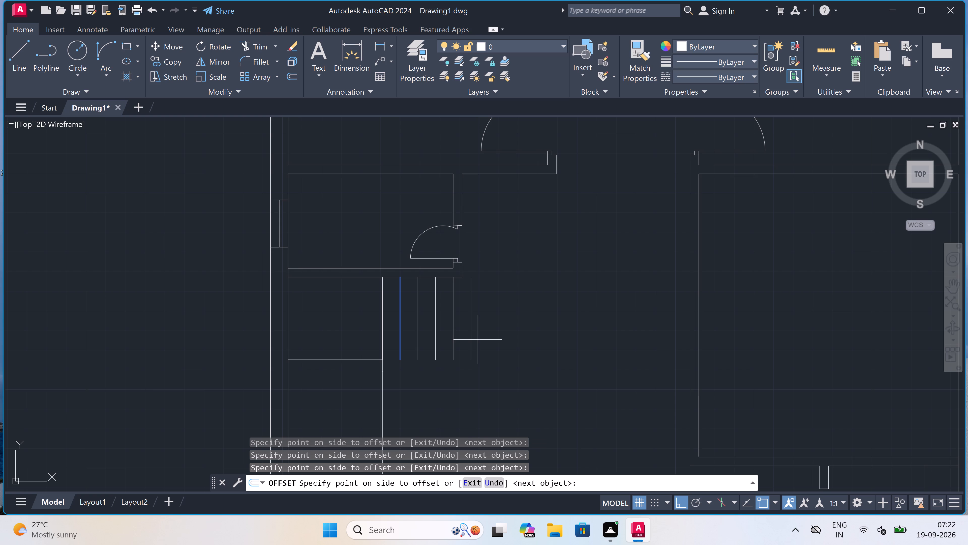
pyautogui.press('Escape')
# Draw a horizontal line closing the treads' lower ends, from the top compartment's lower corner to the last tread line.
pyautogui.press('l')
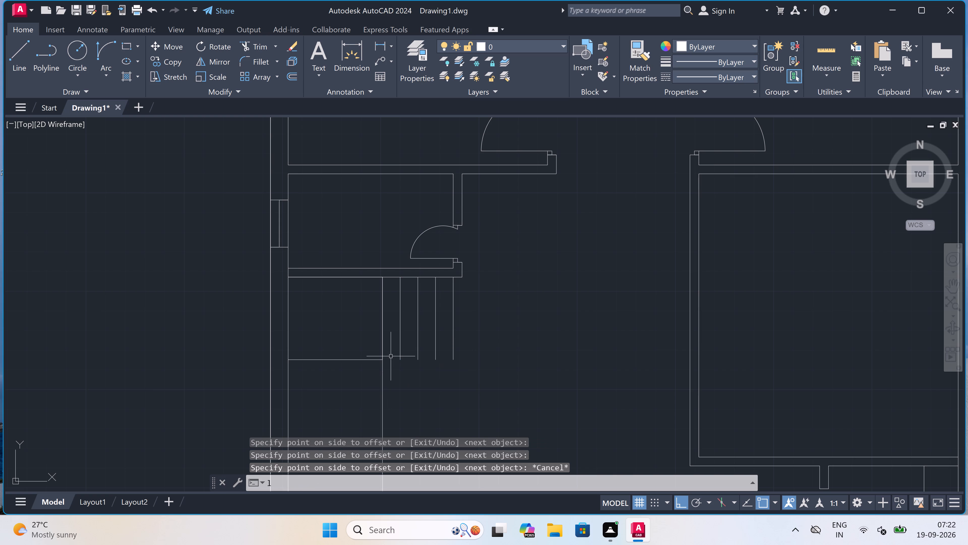
pyautogui.press('l')
pyautogui.press('space')
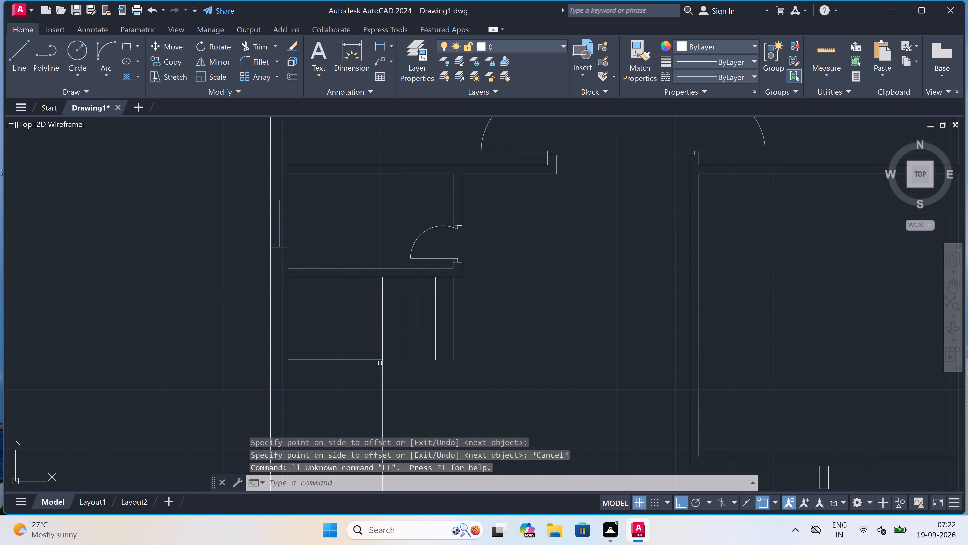
pyautogui.write('l')
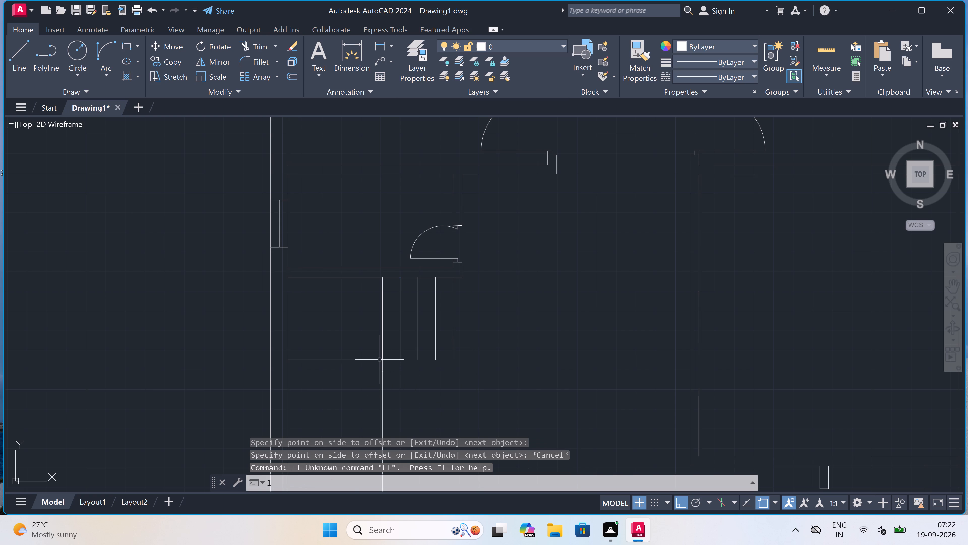
pyautogui.press('space')
pyautogui.click(382, 359)
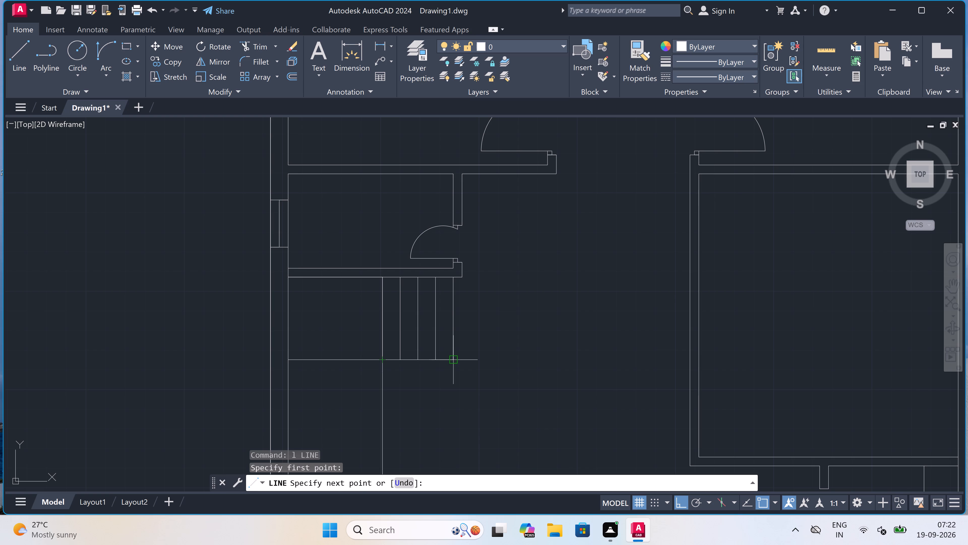
pyautogui.click(456, 359)
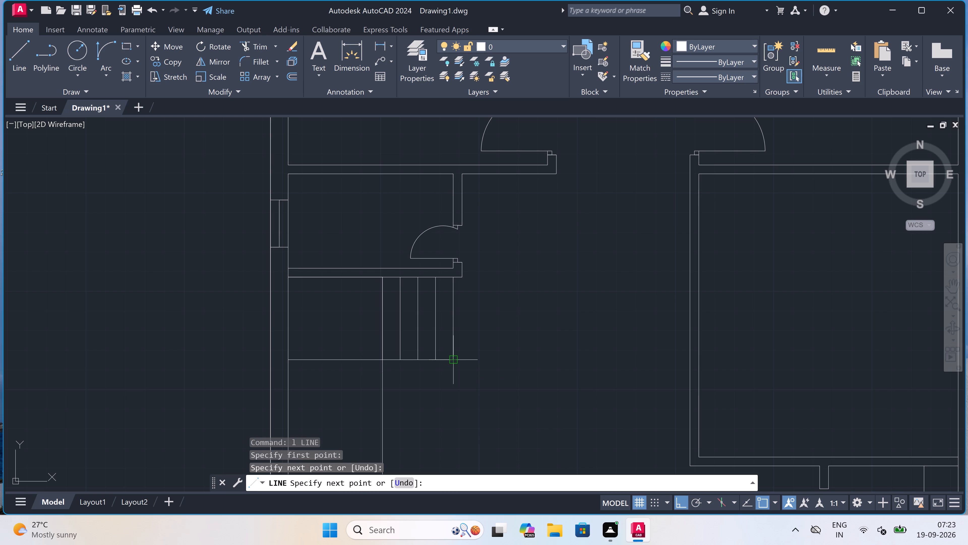
pyautogui.press('Escape')
# Create a new layer named line1 in the layer properties.
pyautogui.scroll(-3, 442, 321)
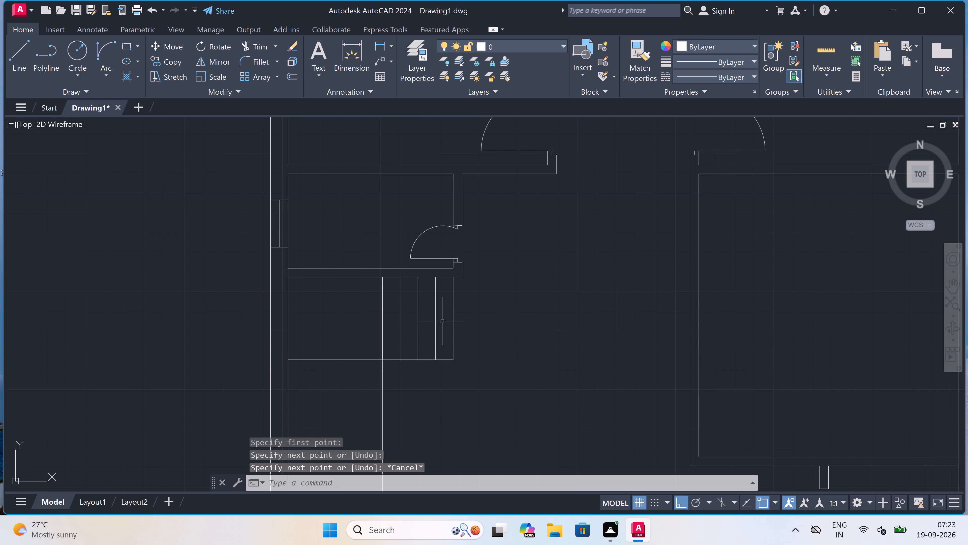
pyautogui.scroll(2, 437, 367)
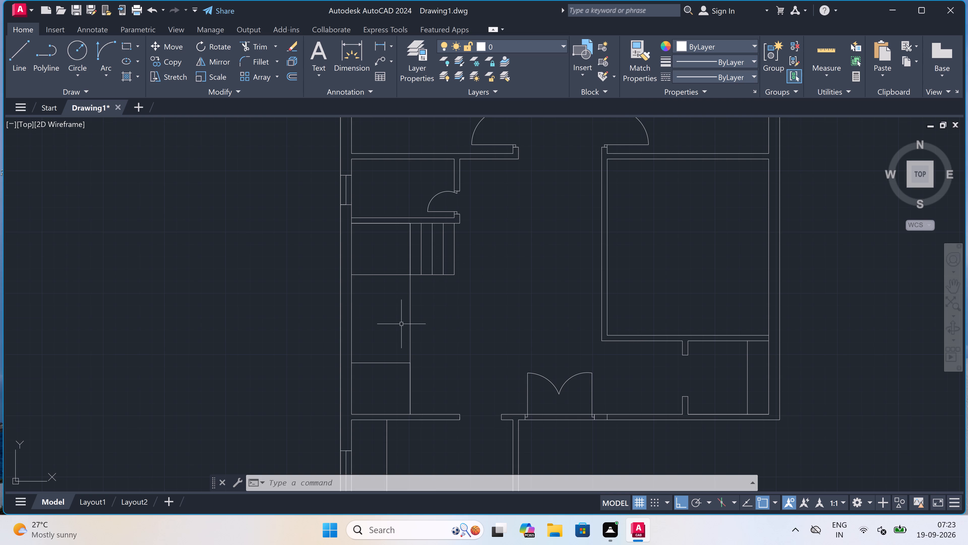
pyautogui.click(403, 53)
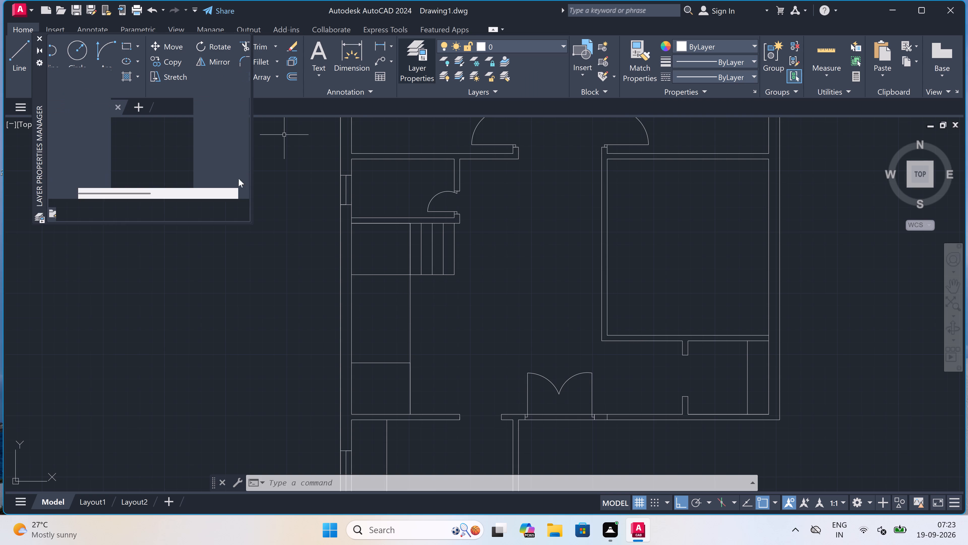
pyautogui.rightClick(183, 147)
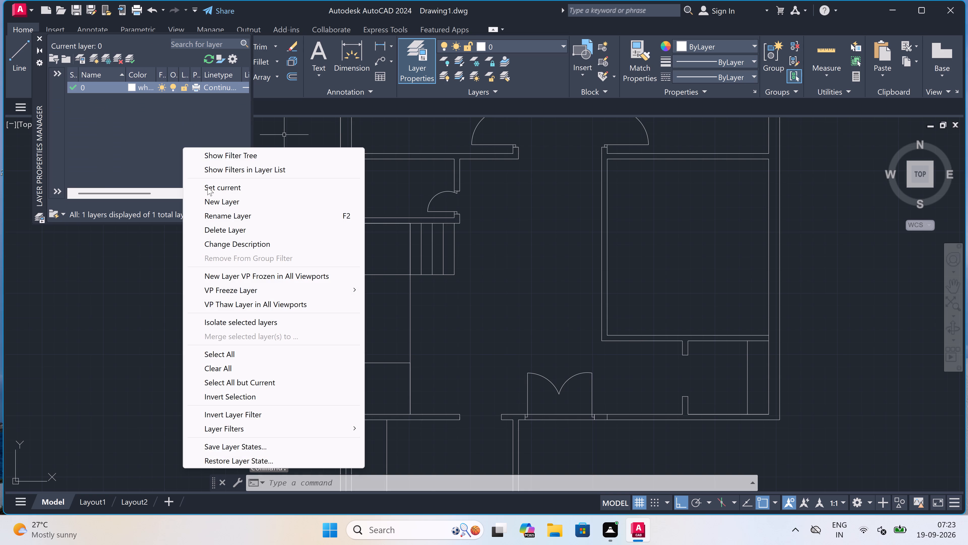
pyautogui.click(216, 201)
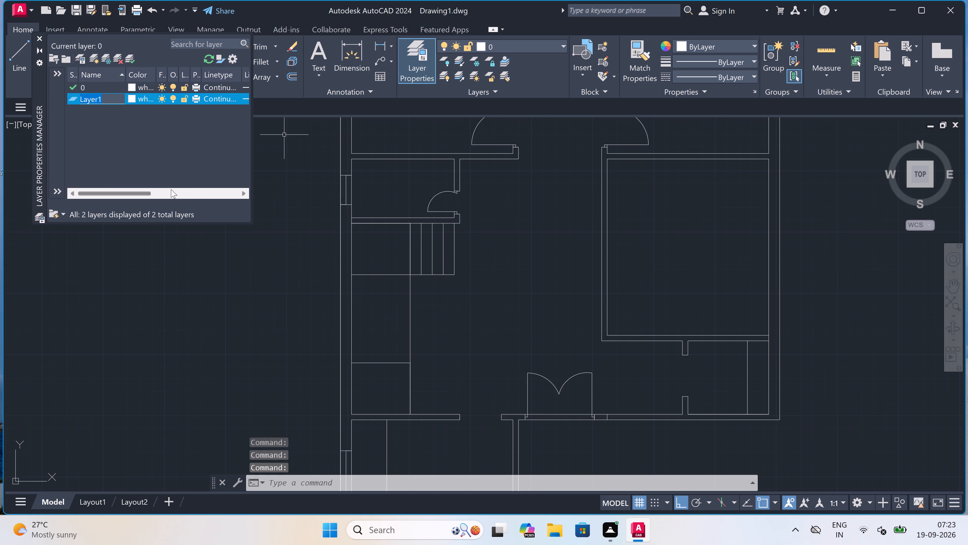
pyautogui.press('BackSpace')
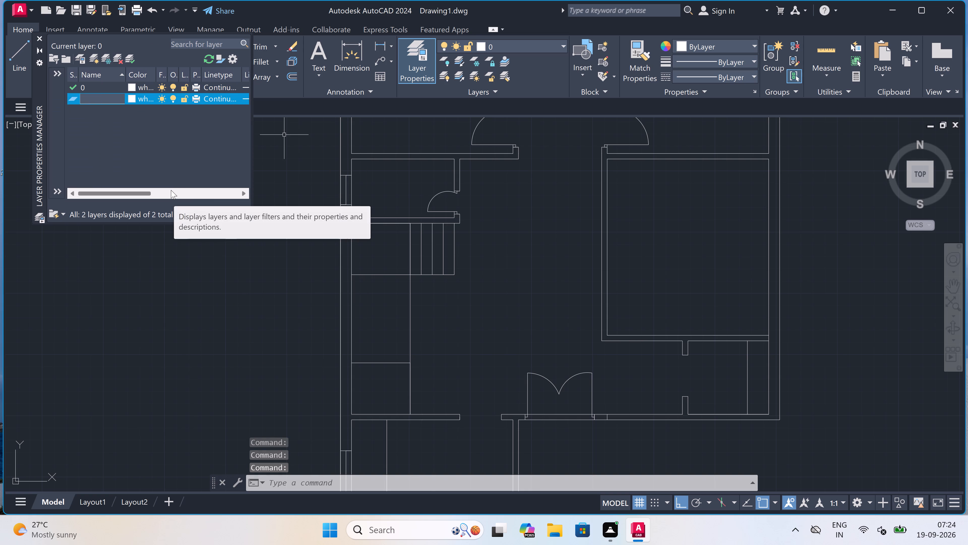
pyautogui.press('l')
pyautogui.write('ine')
pyautogui.press('1')
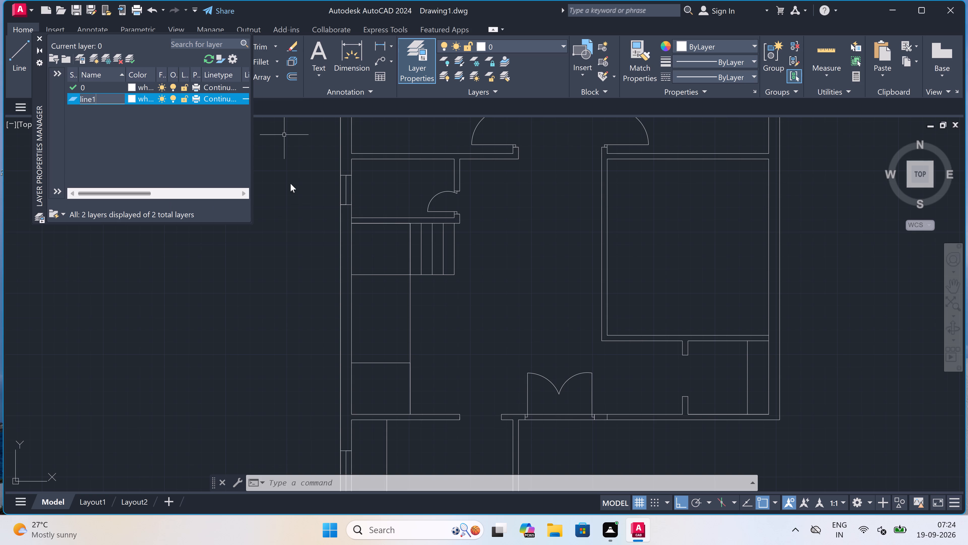
# Load the DASHED2 linetype and assign it to the line1 layer.
pyautogui.doubleClick(223, 96)
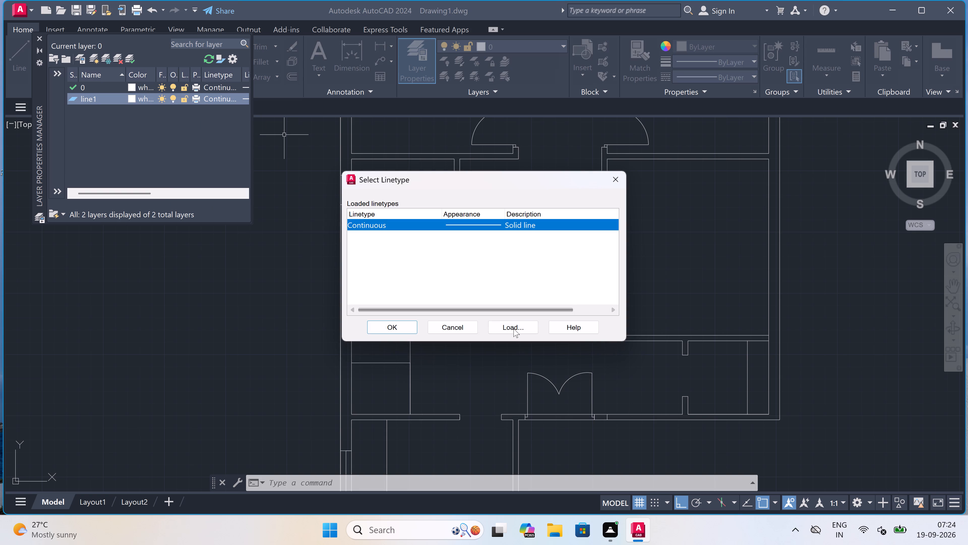
pyautogui.doubleClick(509, 324)
pyautogui.scroll(-3, 501, 263)
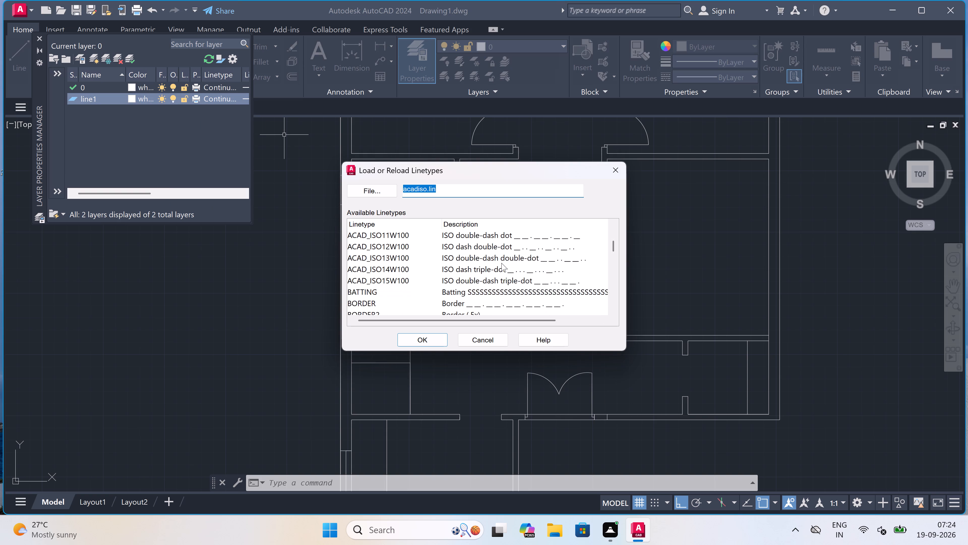
pyautogui.scroll(-6, 501, 263)
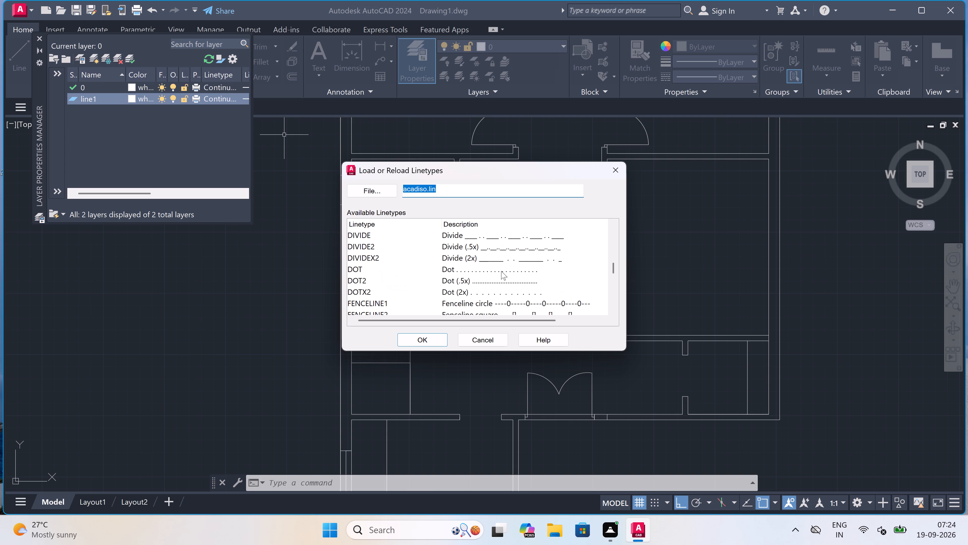
pyautogui.scroll(1, 500, 274)
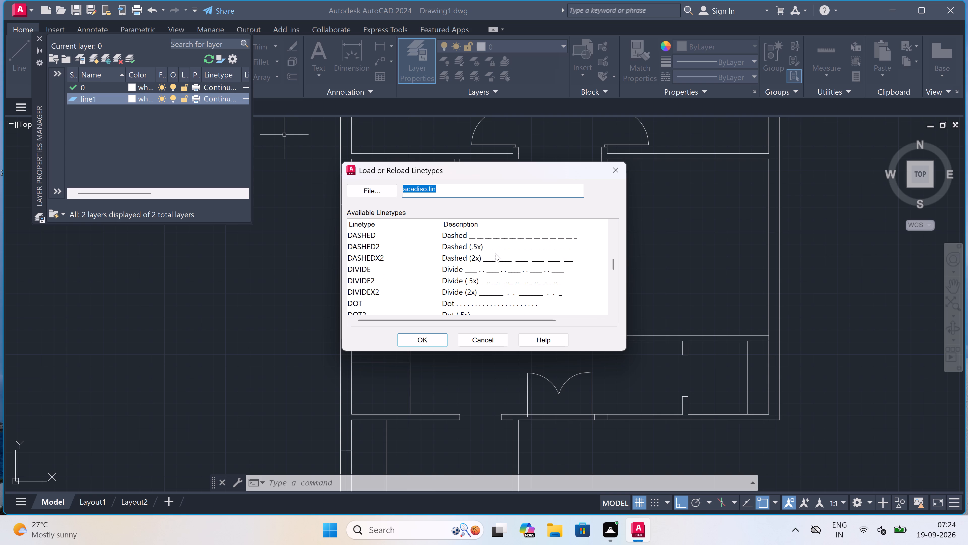
pyautogui.doubleClick(494, 247)
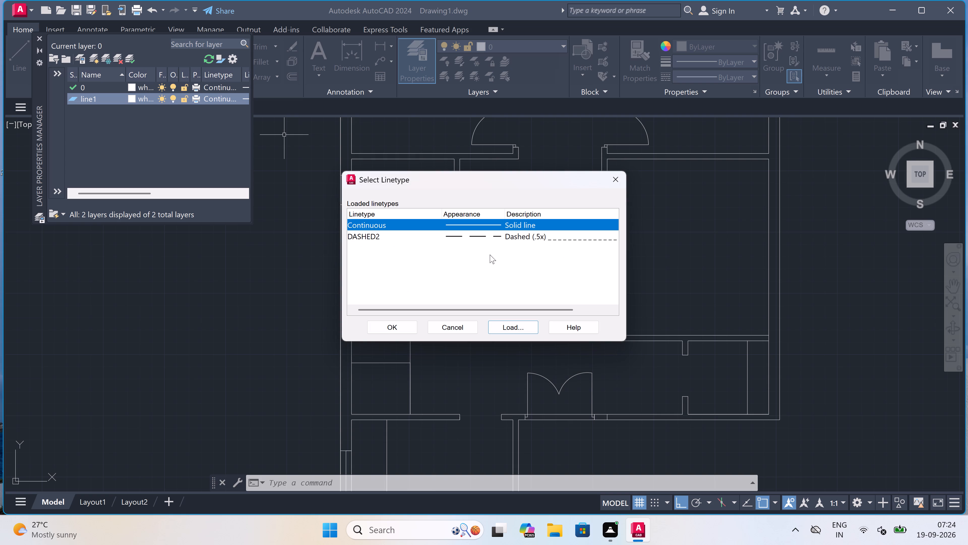
pyautogui.click(529, 232)
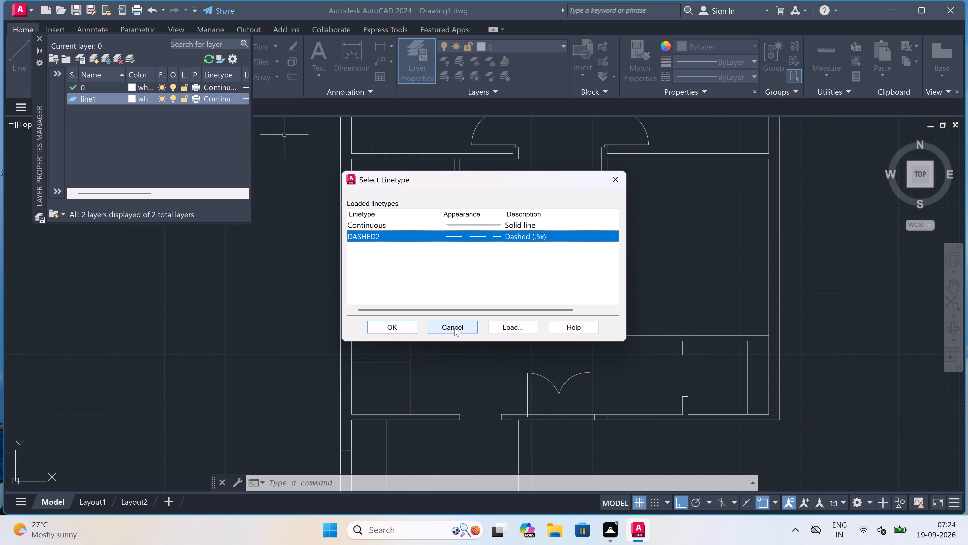
pyautogui.click(377, 325)
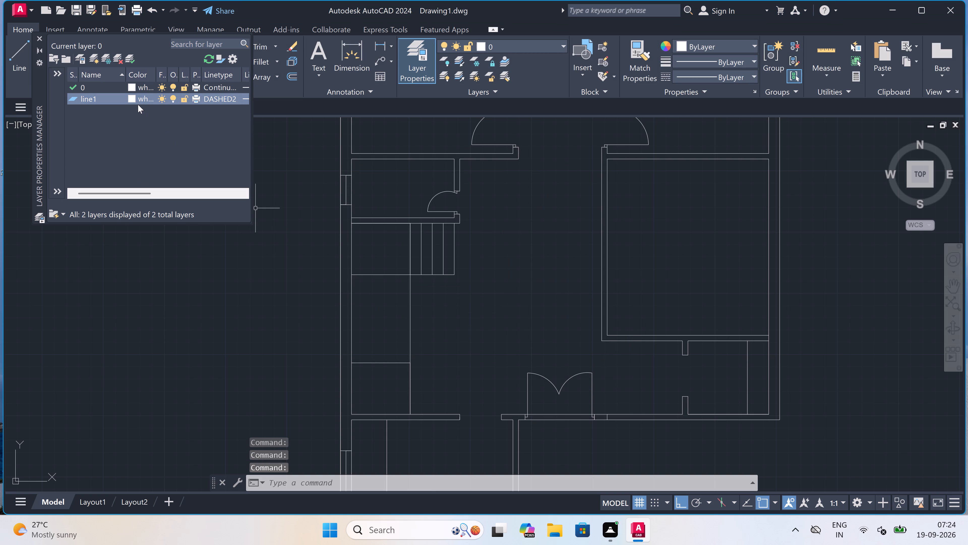
# Set the line1 layer's colour to index 254 and close the layer manager.
pyautogui.click(131, 98)
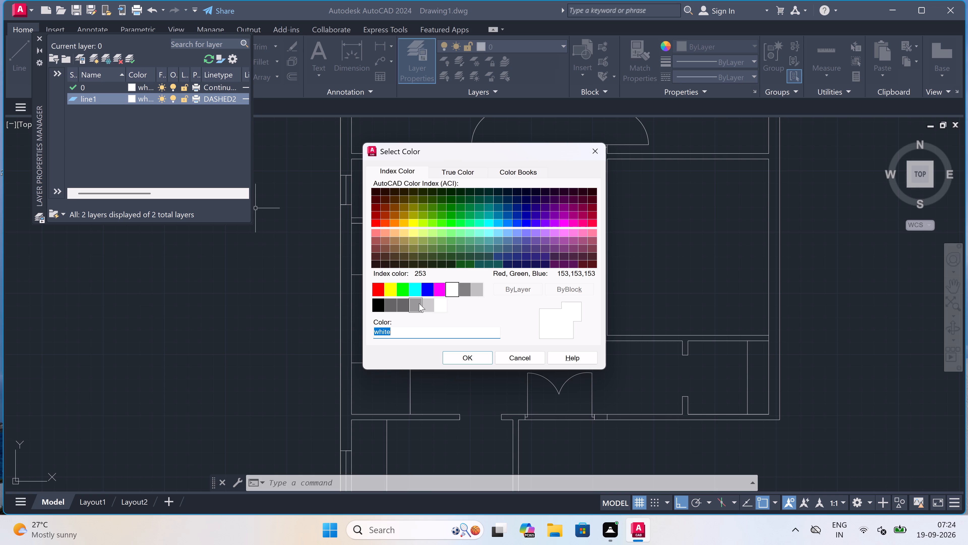
pyautogui.click(424, 306)
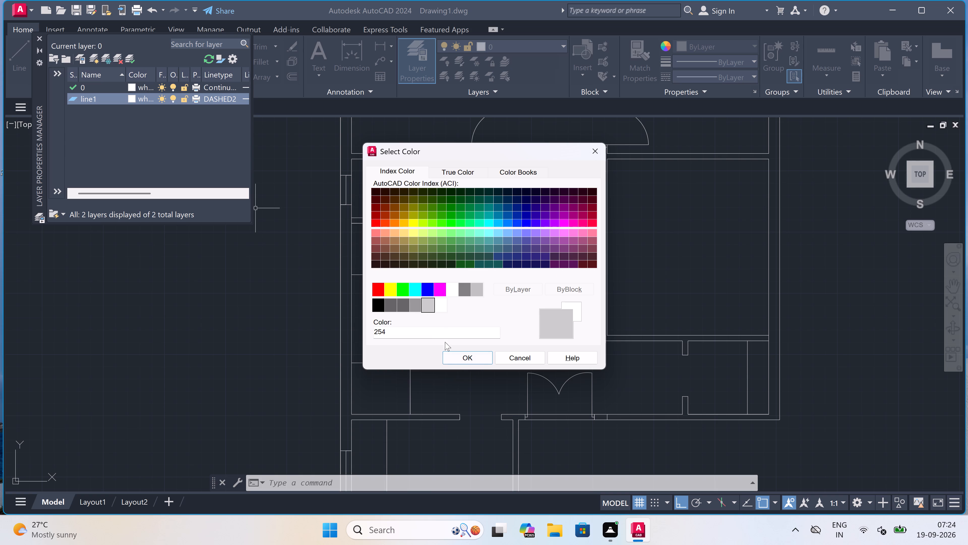
pyautogui.click(463, 355)
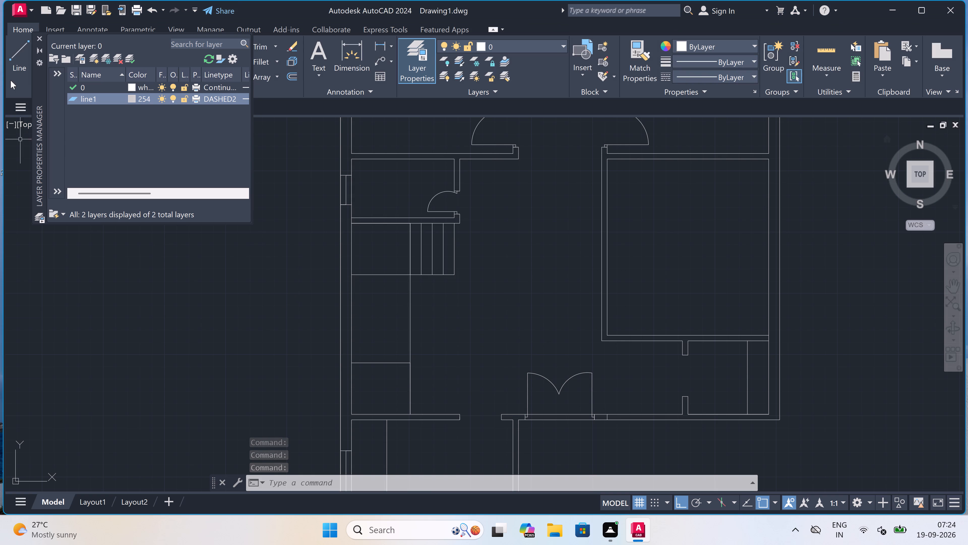
pyautogui.click(39, 38)
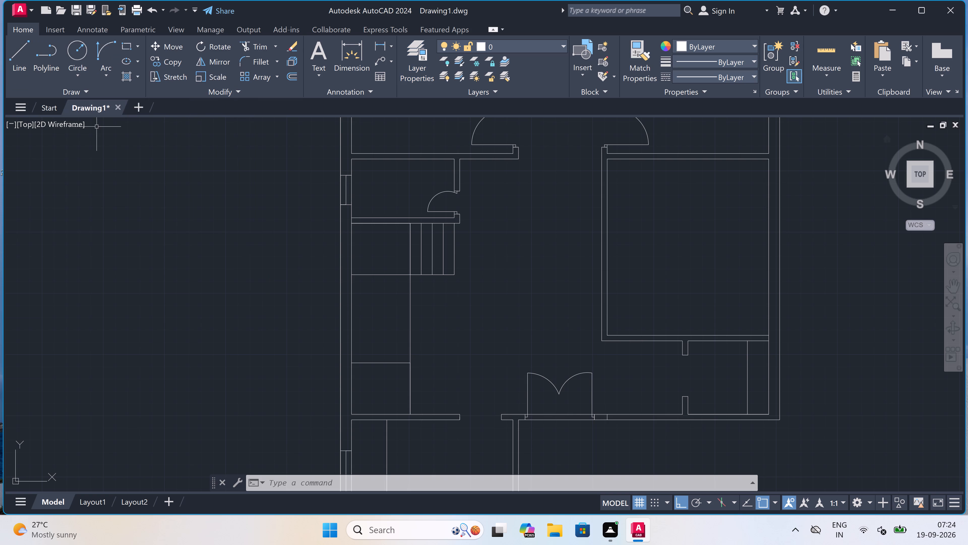
# Trim away the horizontal divider below the strip's top compartment, between the outer wall and the first tread line.
pyautogui.press('t')
pyautogui.press('r')
pyautogui.press('space')
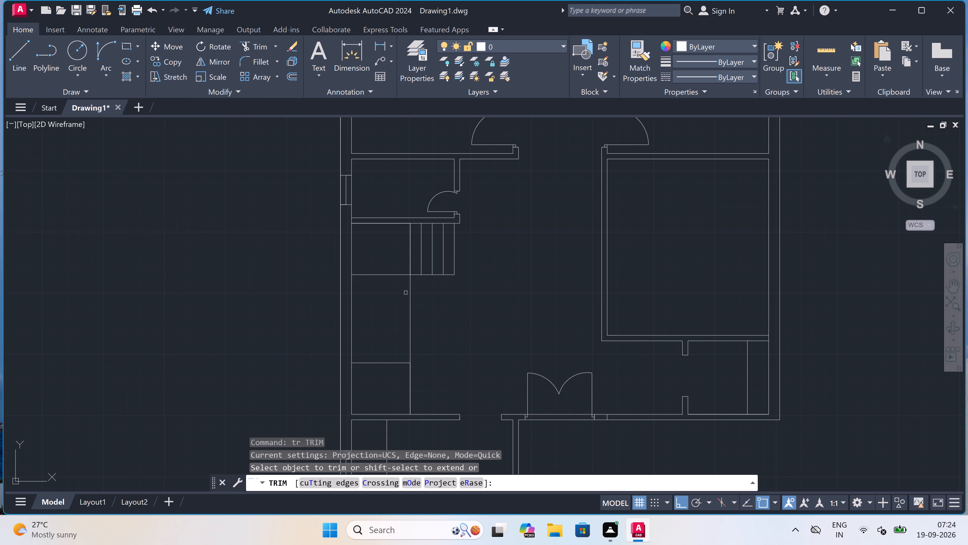
pyautogui.click(388, 260)
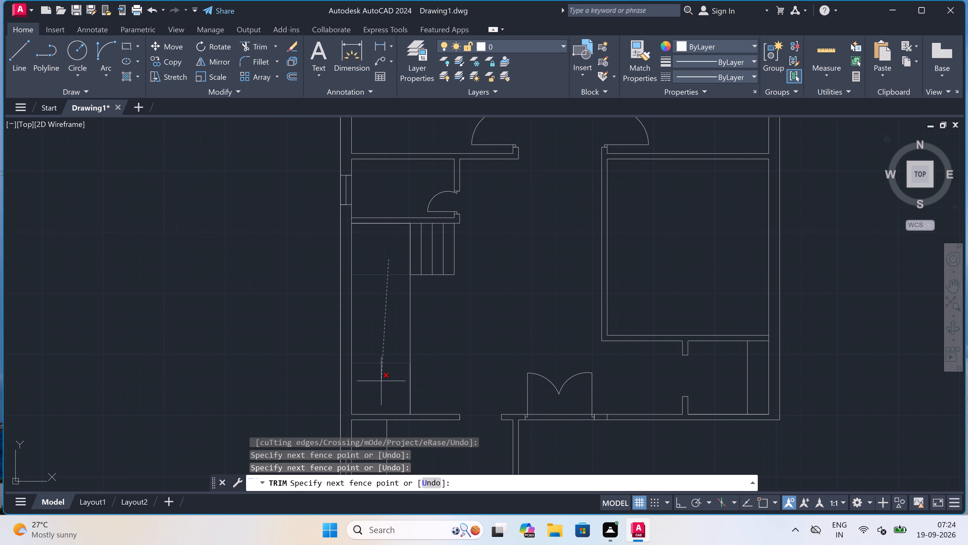
pyautogui.click(386, 342)
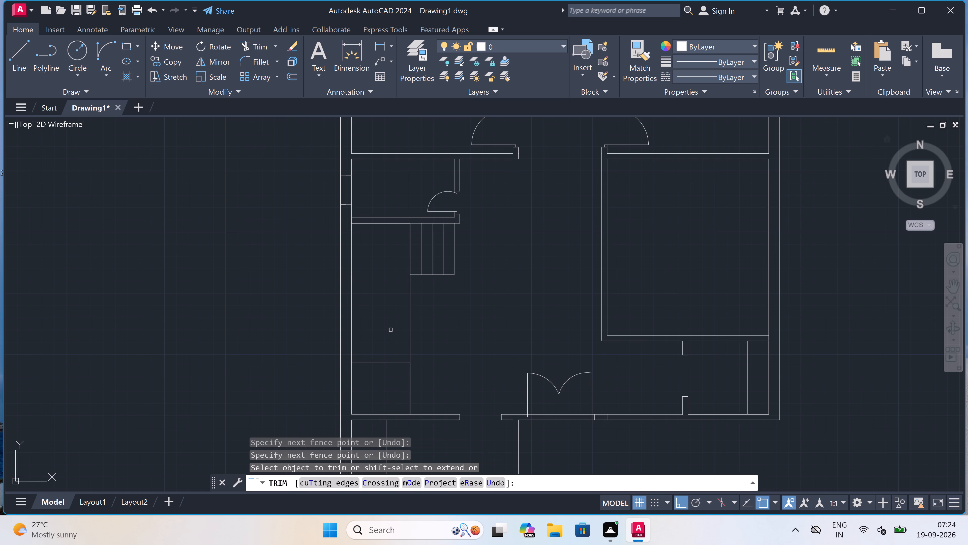
pyautogui.press('Escape')
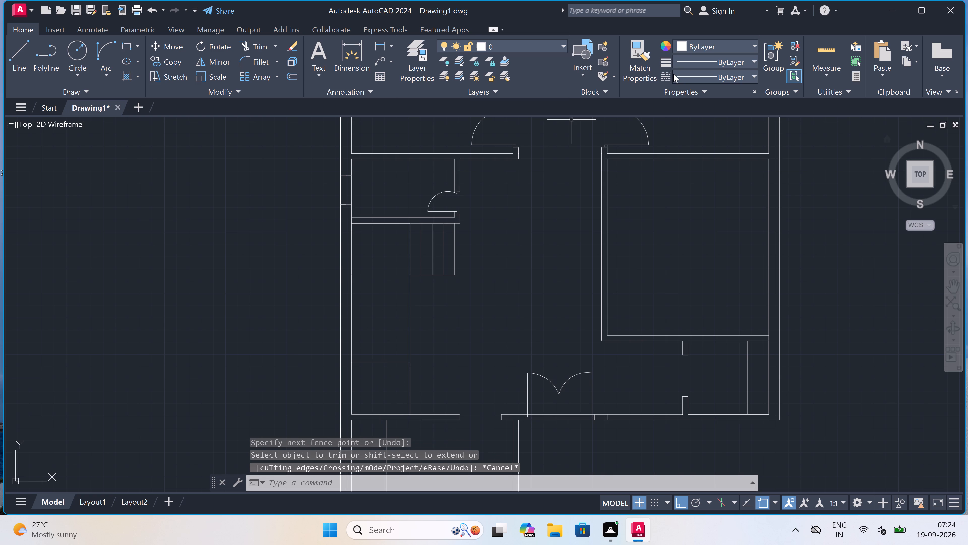
# Make line1 the current layer and draw a horizontal dashed line across the strip from the treads' lower corner to the outer wall.
pyautogui.click(526, 44)
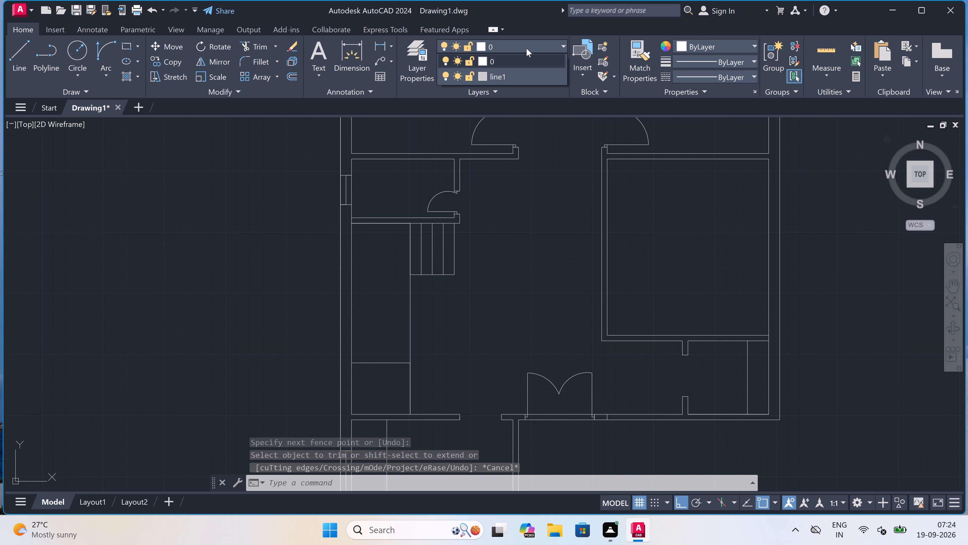
pyautogui.click(525, 74)
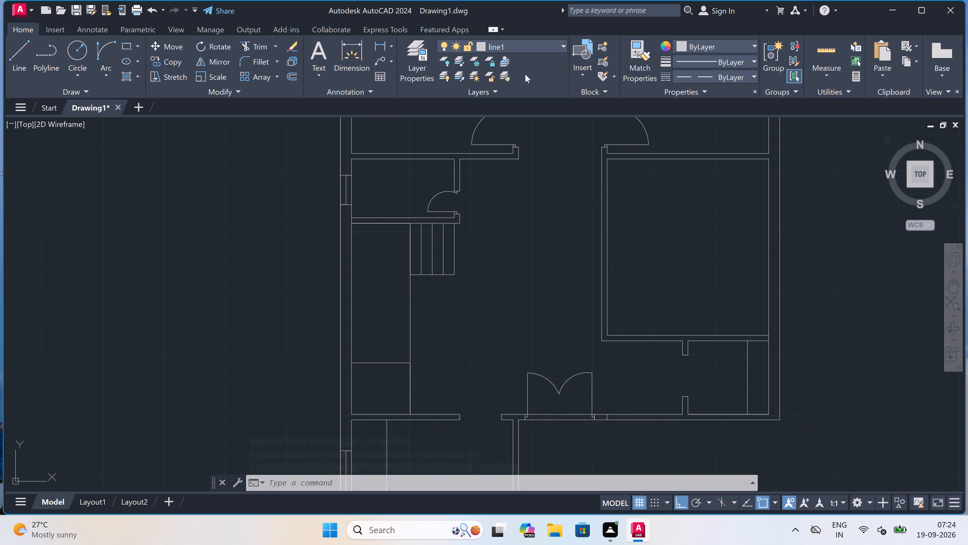
pyautogui.press('l')
pyautogui.press('space')
pyautogui.press('l')
pyautogui.press('space')
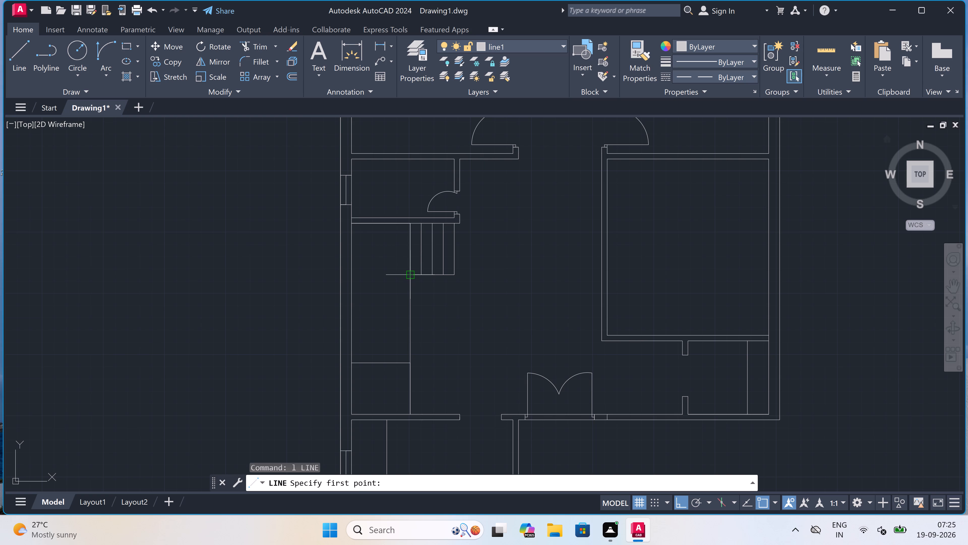
pyautogui.moveTo(412, 275); pyautogui.dragTo(408, 278)
pyautogui.click(354, 275)
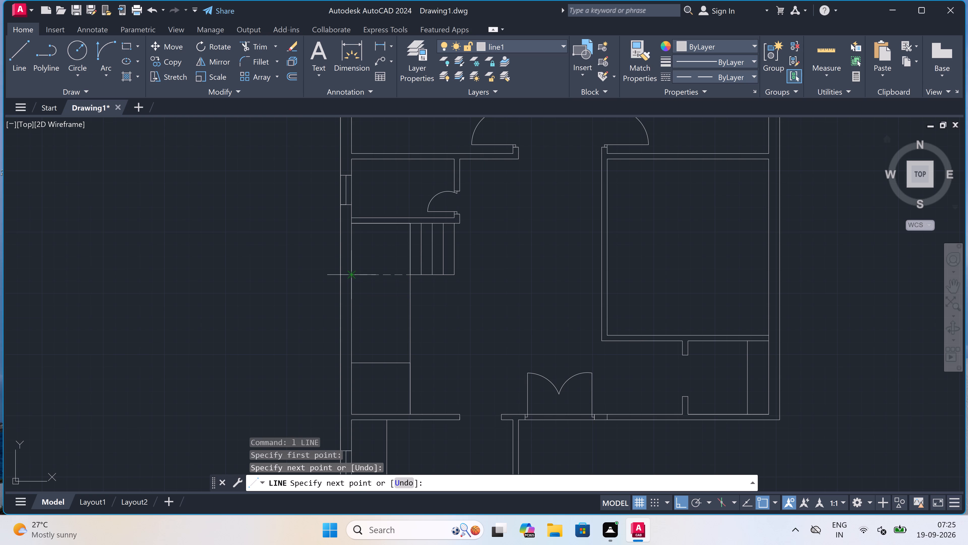
pyautogui.press('Escape')
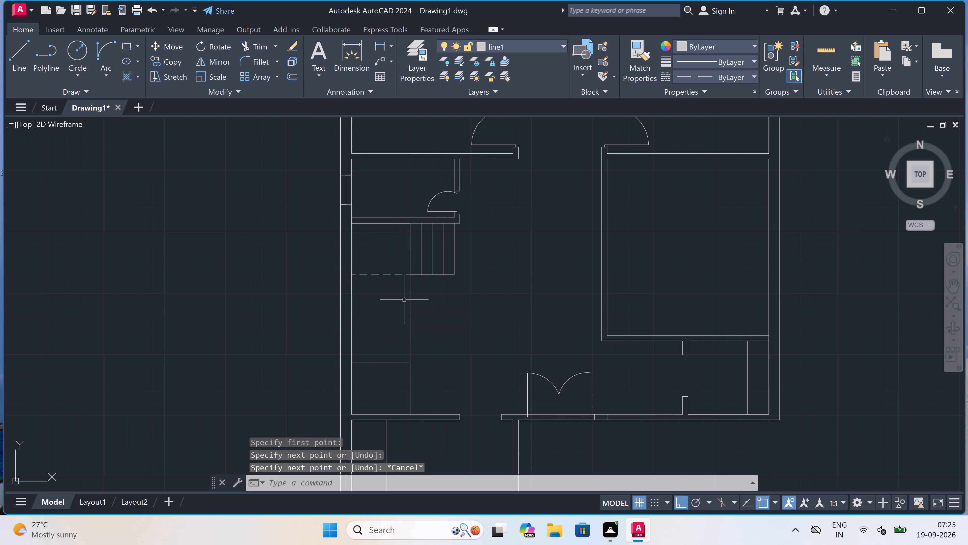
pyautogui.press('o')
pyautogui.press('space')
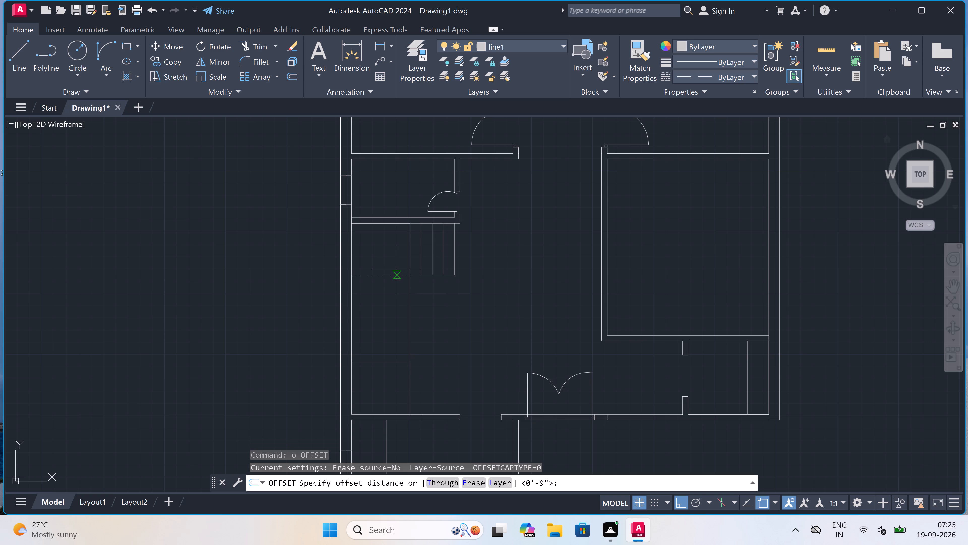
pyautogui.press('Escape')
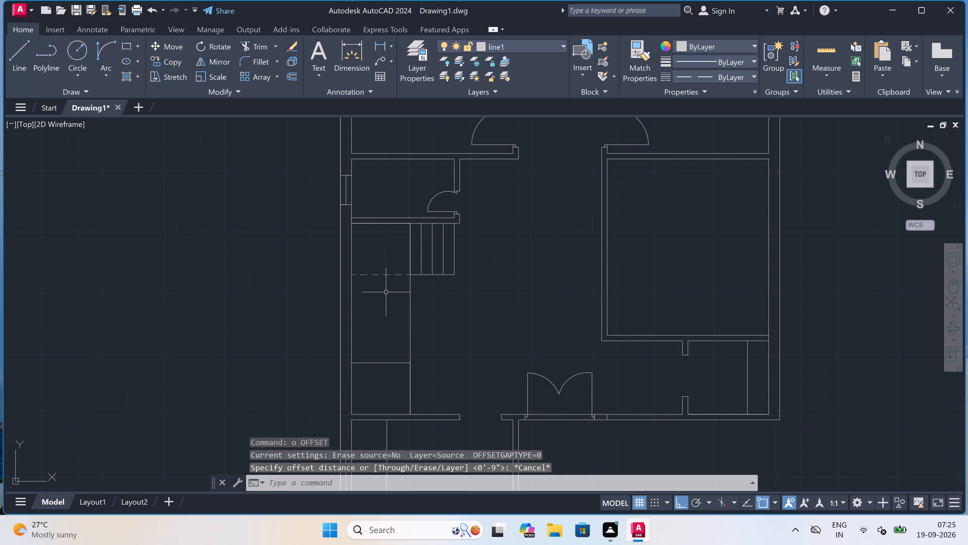
# Trim away the strip's lower horizontal divider between the outer wall and the strip's right edge.
pyautogui.write('tr')
pyautogui.press('space')
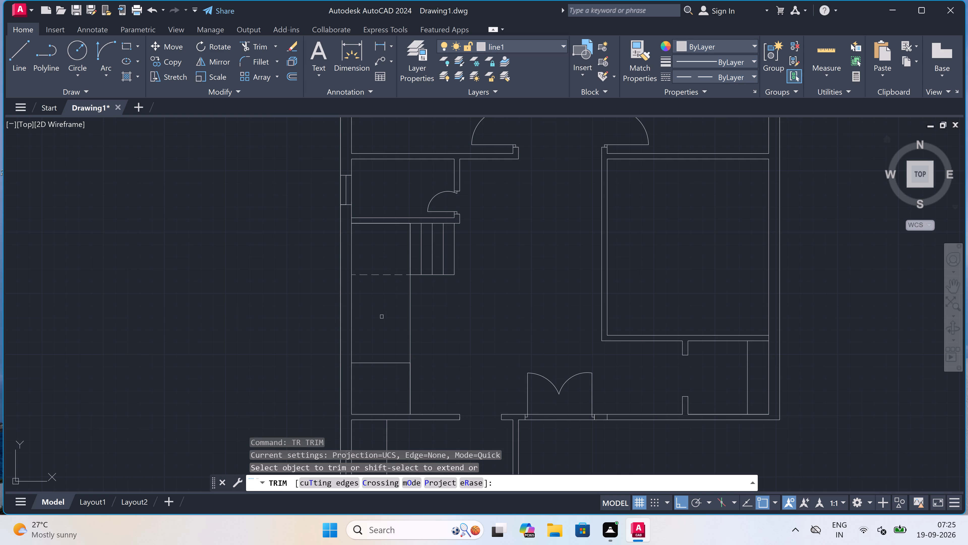
pyautogui.click(382, 359)
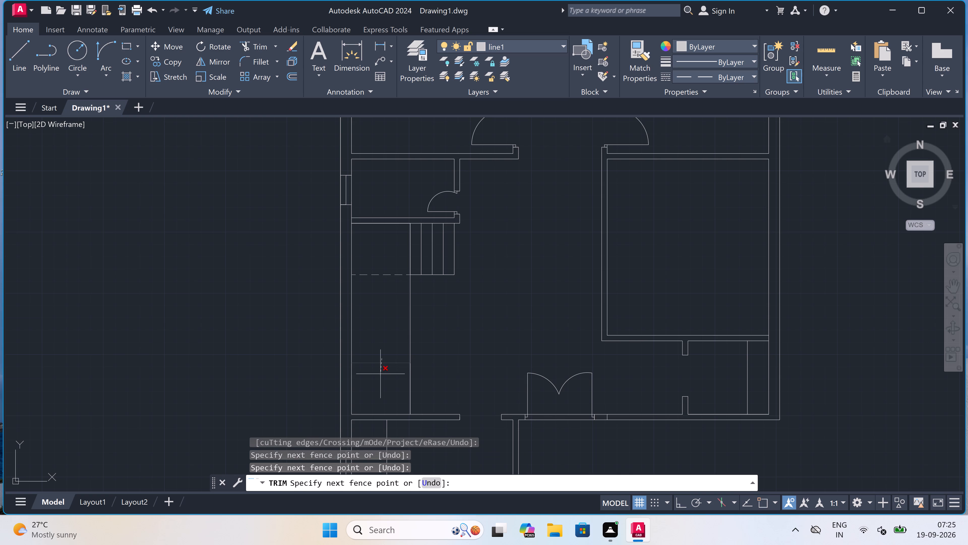
pyautogui.click(380, 374)
pyautogui.press('Escape')
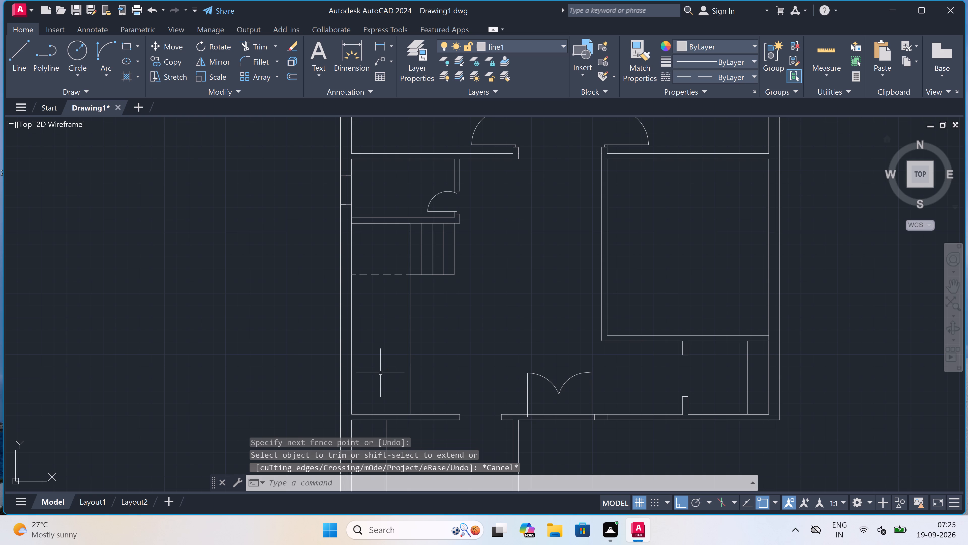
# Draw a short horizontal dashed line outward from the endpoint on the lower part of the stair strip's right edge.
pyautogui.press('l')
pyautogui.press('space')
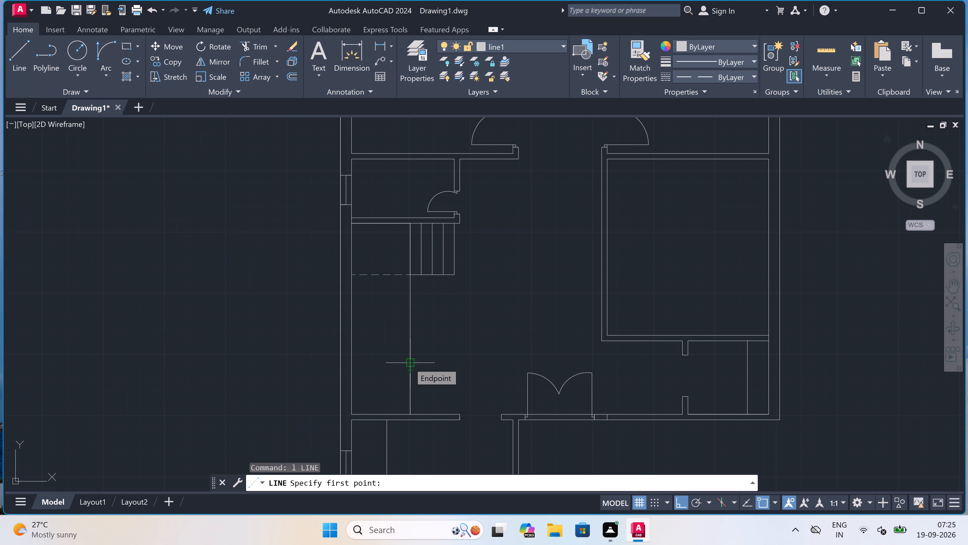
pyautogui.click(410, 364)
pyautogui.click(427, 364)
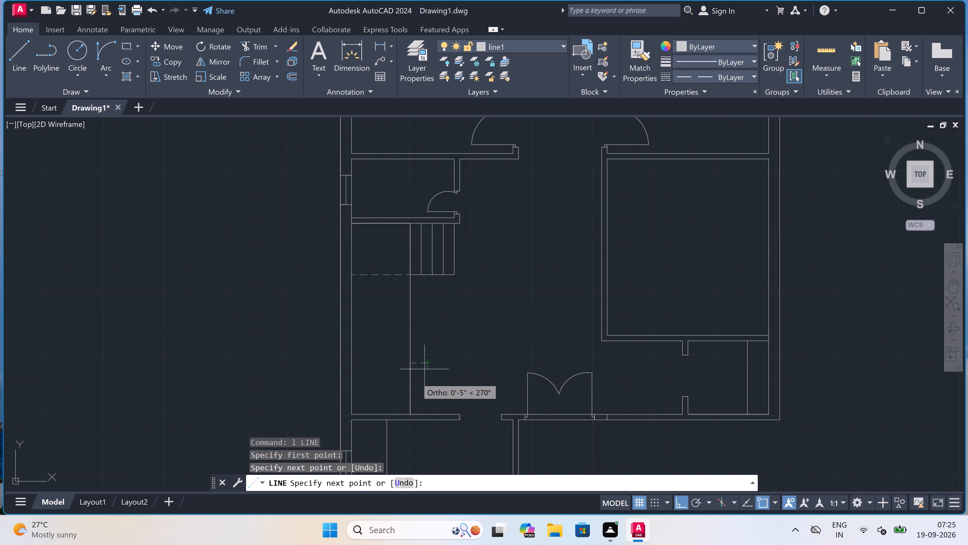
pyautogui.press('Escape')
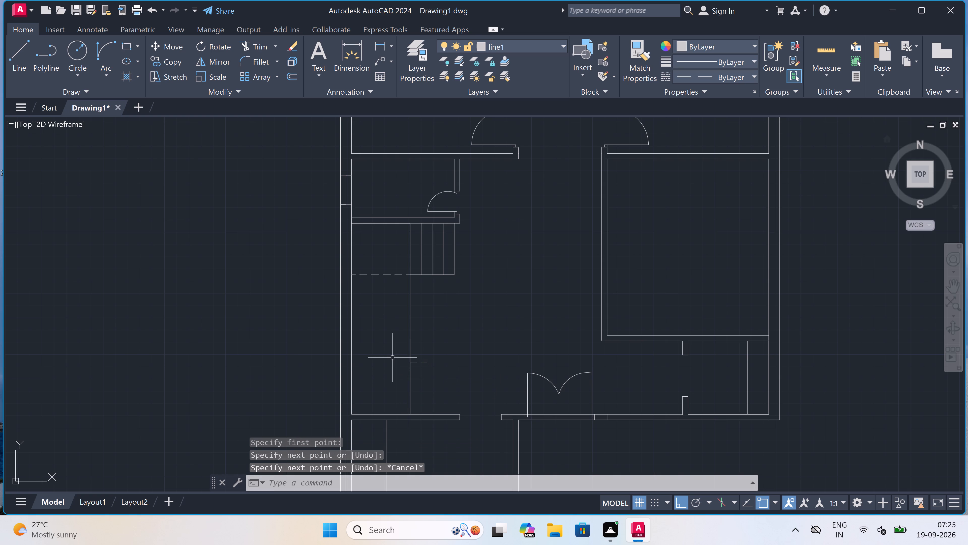
# Offset the horizontal dashed line 9" downward repeatedly to make eight more dashed tread lines in the stair strip.
pyautogui.press('o')
pyautogui.press('space')
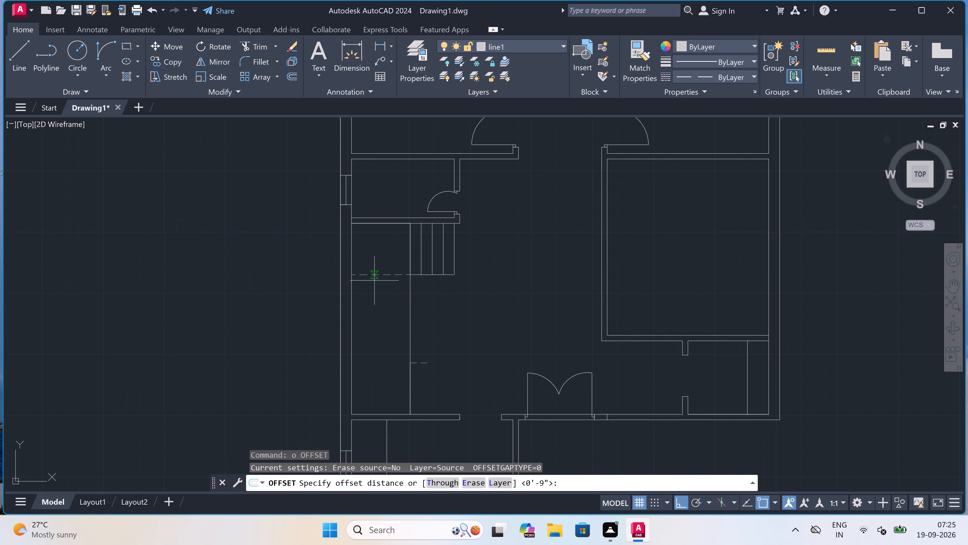
pyautogui.click(375, 272)
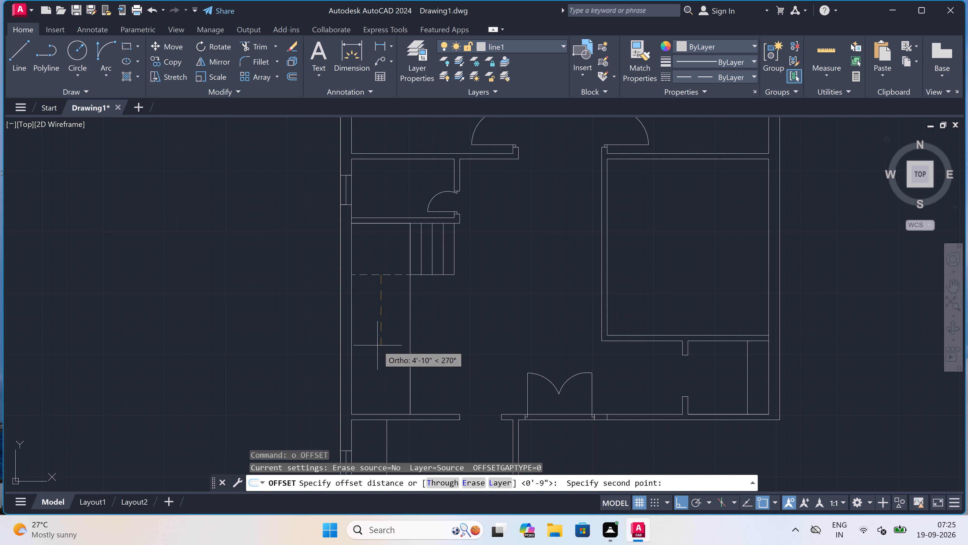
pyautogui.press('9')
pyautogui.write('"')
pyautogui.press('space')
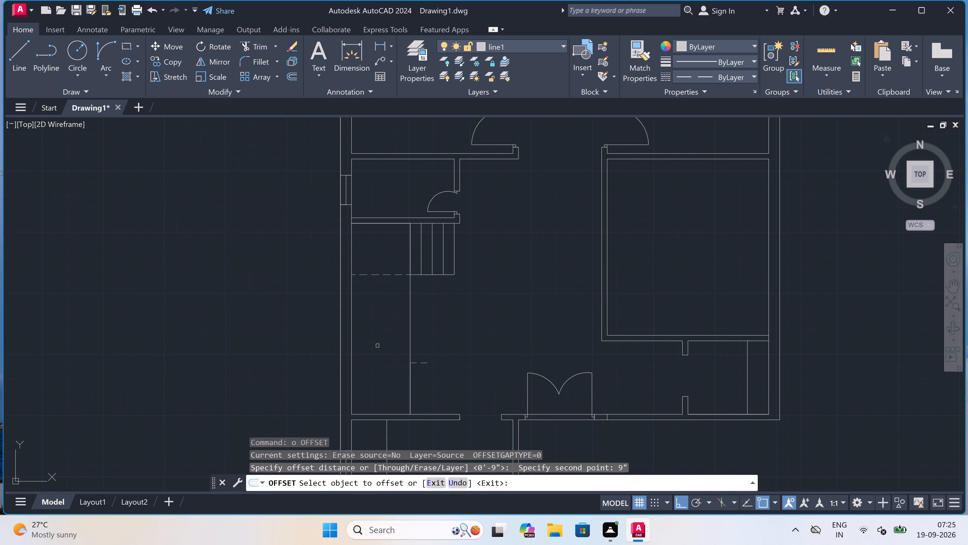
pyautogui.click(386, 275)
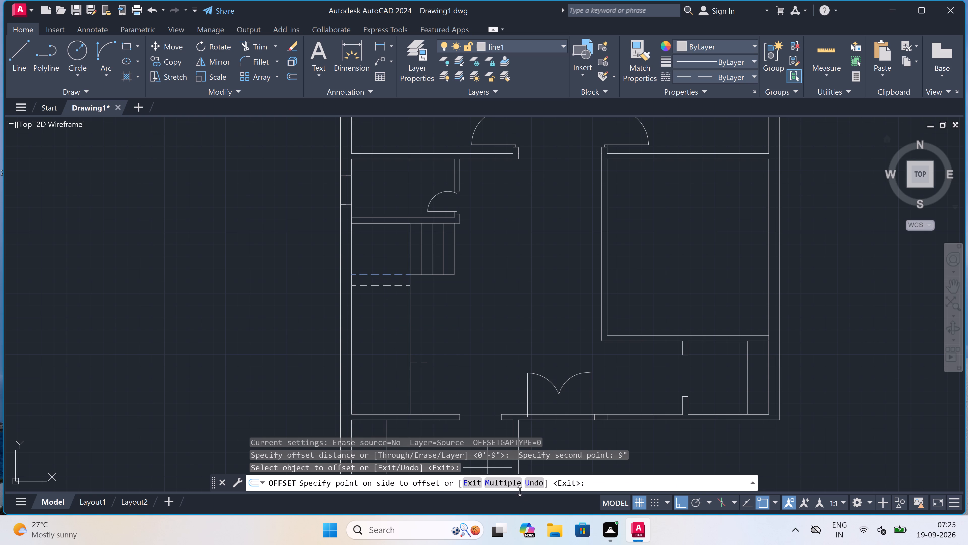
pyautogui.click(498, 476)
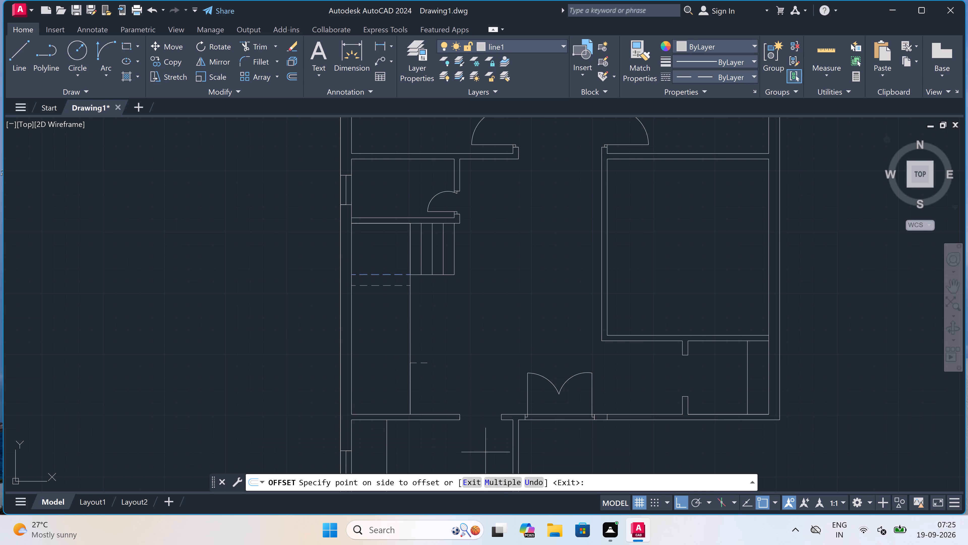
pyautogui.click(503, 479)
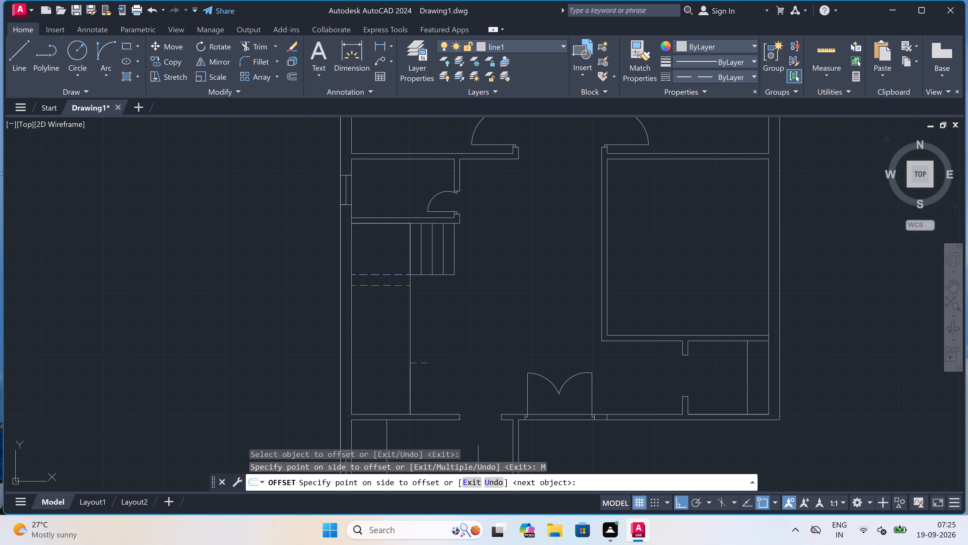
pyautogui.click(392, 352)
pyautogui.click(392, 352)
pyautogui.click(392, 355)
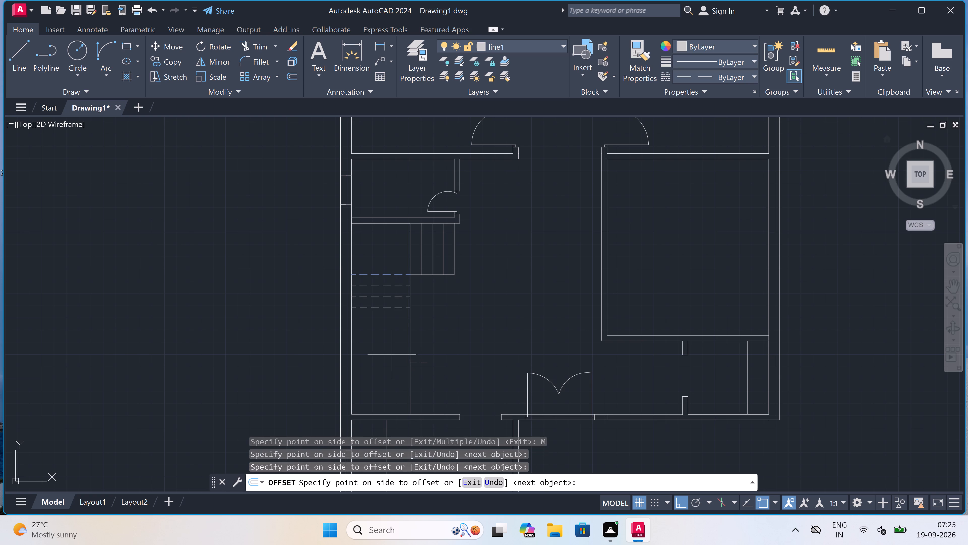
pyautogui.click(396, 357)
pyautogui.click(396, 373)
pyautogui.click(393, 377)
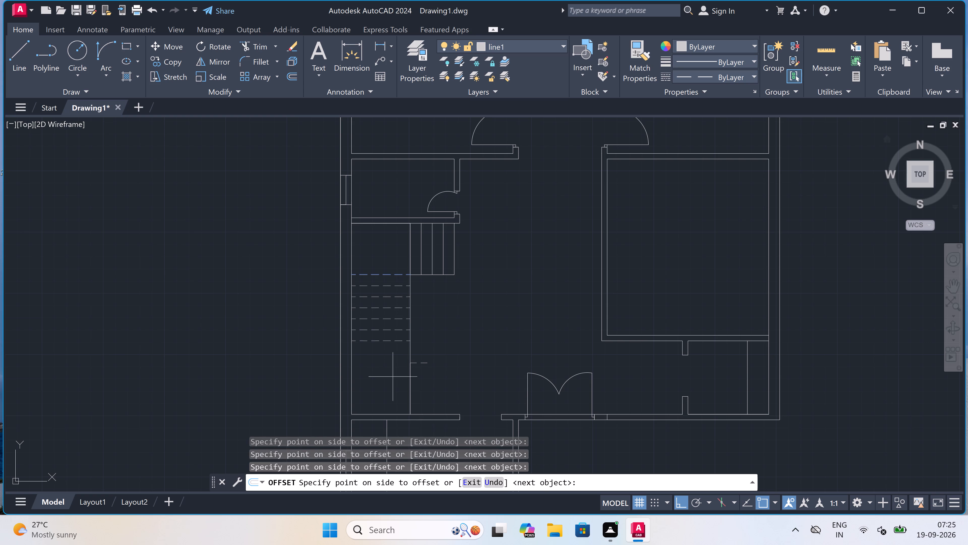
pyautogui.doubleClick(391, 380)
pyautogui.scroll(2, 391, 380)
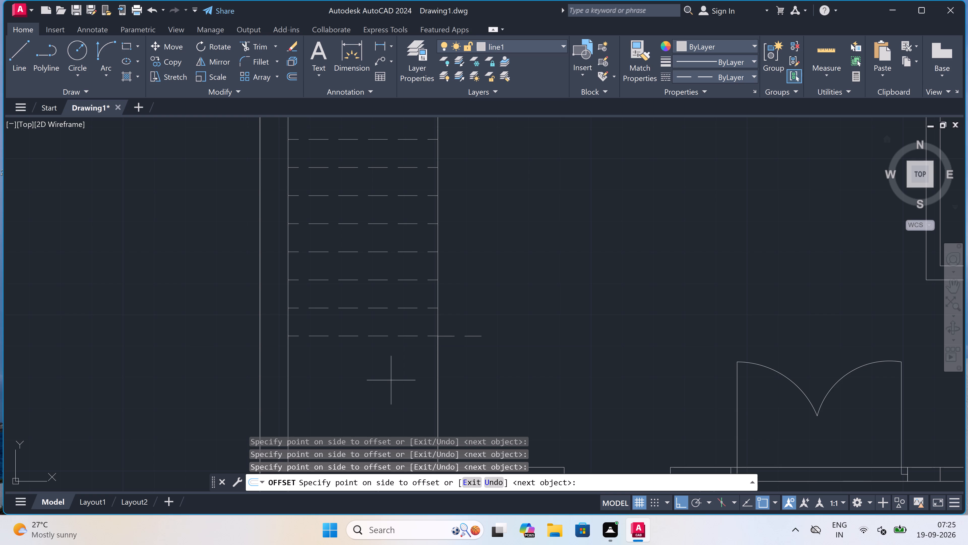
pyautogui.click(391, 380)
pyautogui.press('Escape')
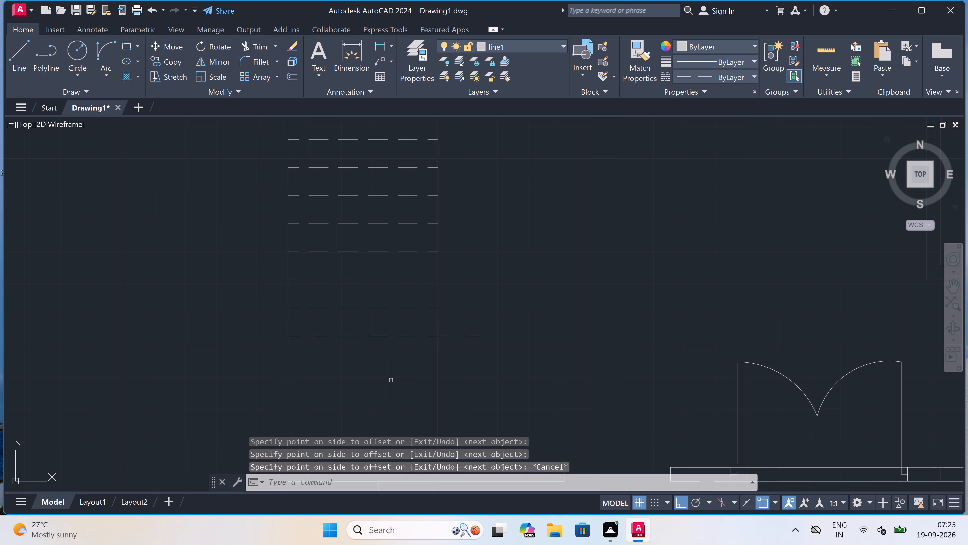
# Trim away the short dashed stub and the part of the strip's right edge below the lowest dashed tread line.
pyautogui.write('tr')
pyautogui.press('space')
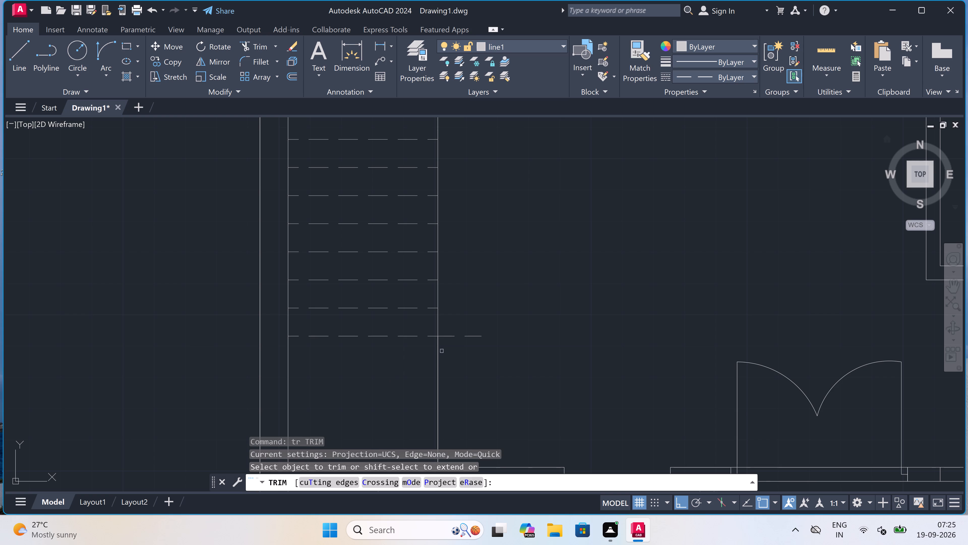
pyautogui.click(445, 350)
pyautogui.click(452, 330)
pyautogui.scroll(-2, 453, 331)
pyautogui.scroll(2, 444, 358)
pyautogui.click(444, 358)
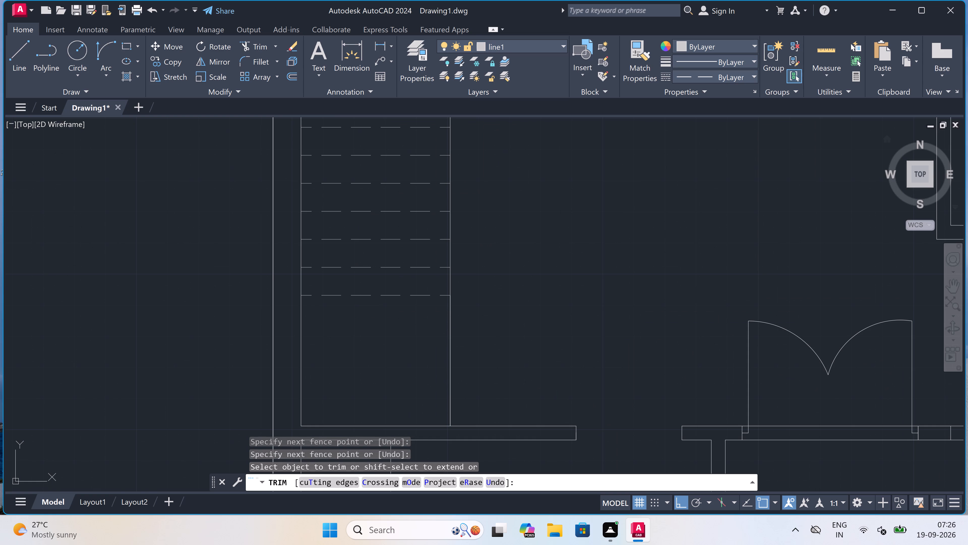
pyautogui.click(485, 351)
pyautogui.scroll(2, 443, 304)
pyautogui.moveTo(443, 306); pyautogui.dragTo(447, 307)
pyautogui.click(563, 293)
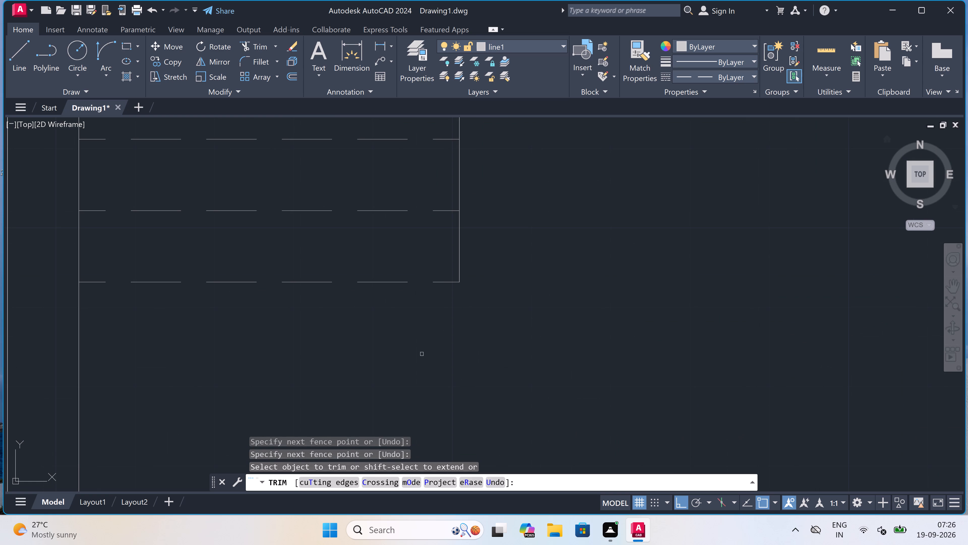
pyautogui.press('Escape')
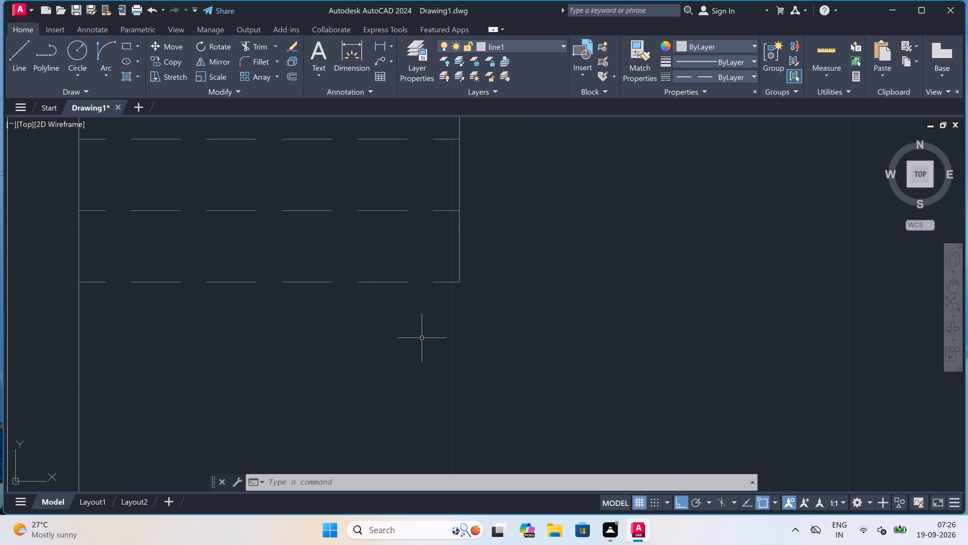
# Draw a vertical dashed line from the right end of the lowest dashed tread line down to the wall below.
pyautogui.scroll(-2, 422, 338)
pyautogui.press('l')
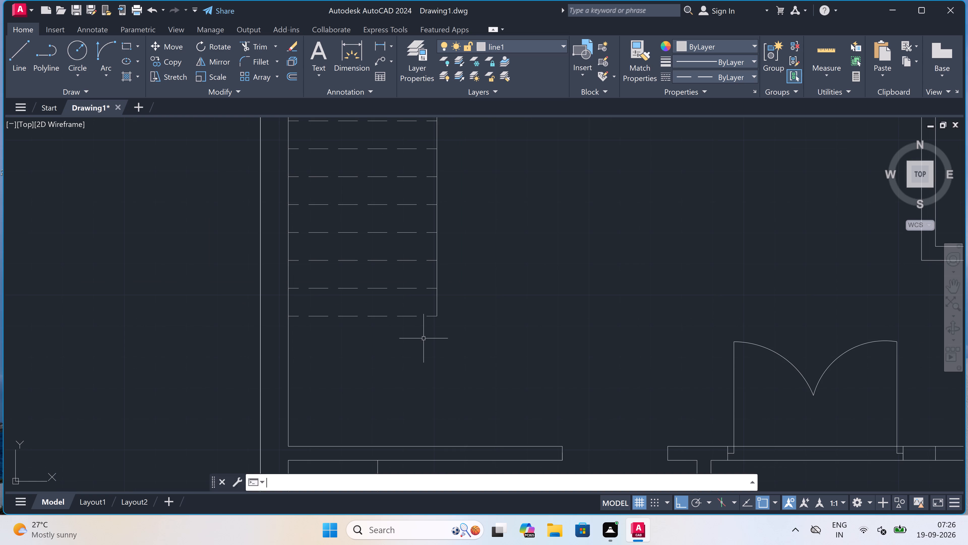
pyautogui.press('space')
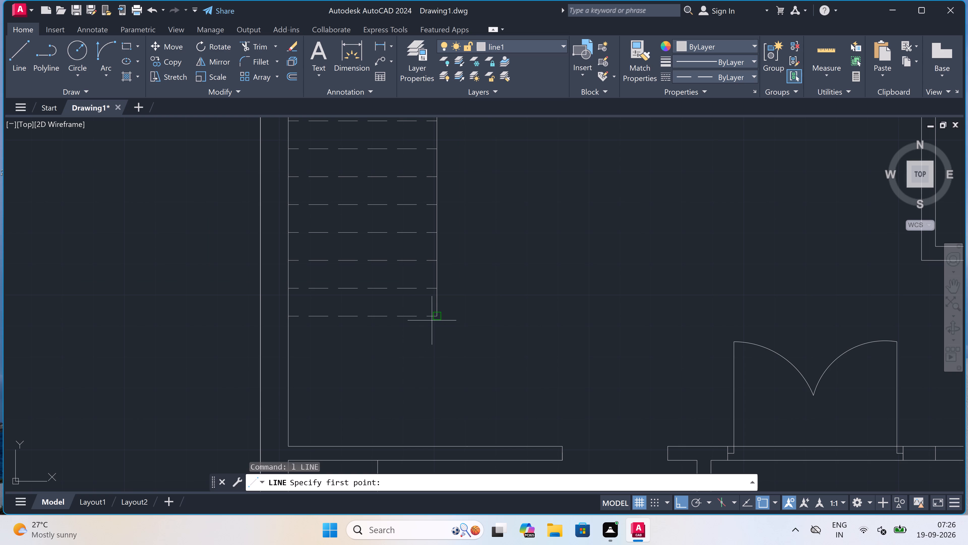
pyautogui.doubleClick(437, 318)
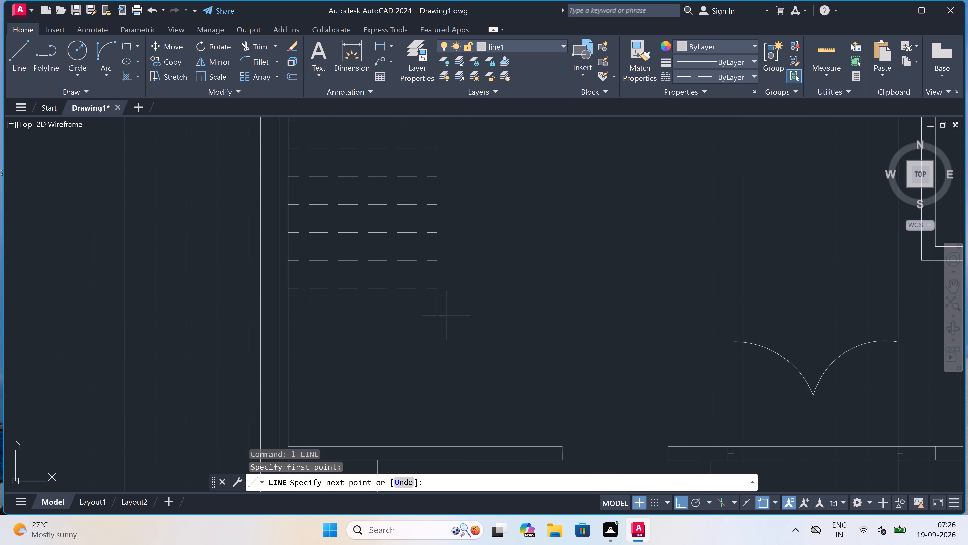
pyautogui.click(435, 443)
pyautogui.press('Escape')
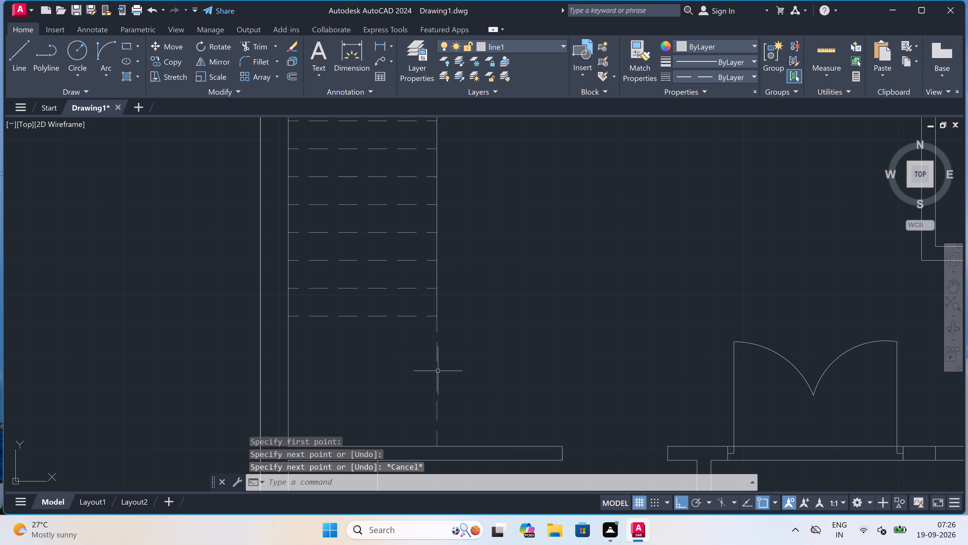
# Draw a horizontal dashed line extending the lowest tread line rightward from the strip's lower corner, past the strip.
pyautogui.press('space')
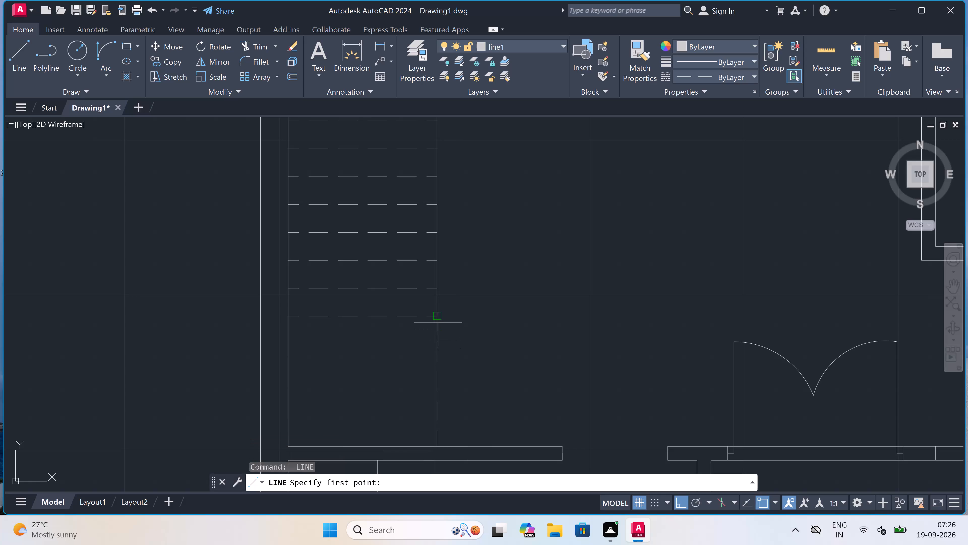
pyautogui.click(436, 314)
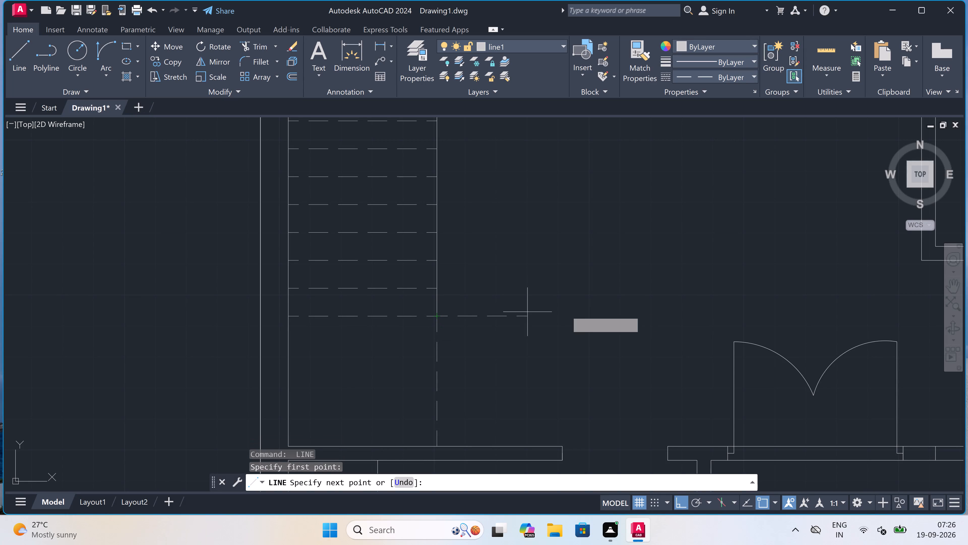
pyautogui.click(586, 309)
pyautogui.press('Escape')
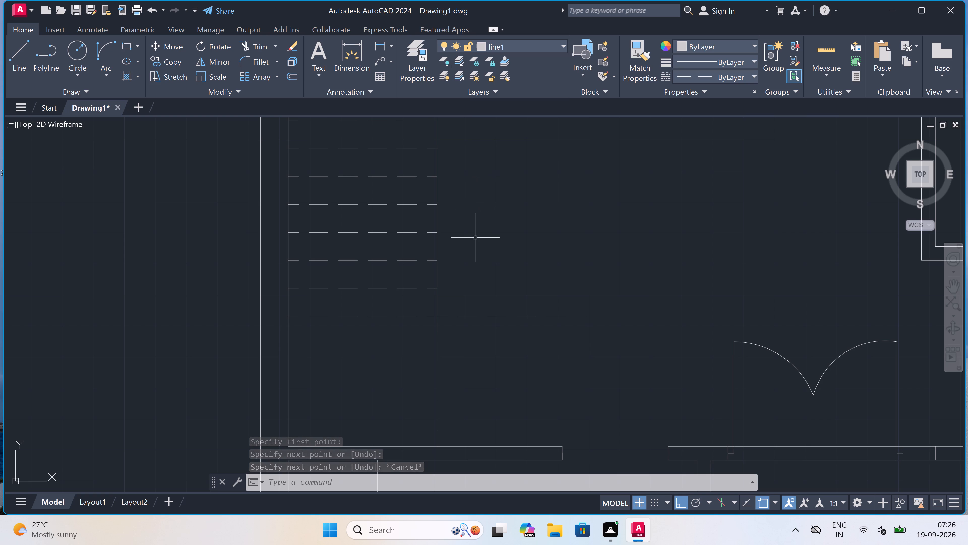
# Offset the vertical dashed line below the stair strip 9" to the right repeatedly to make four more dashed tread lines.
pyautogui.press('o')
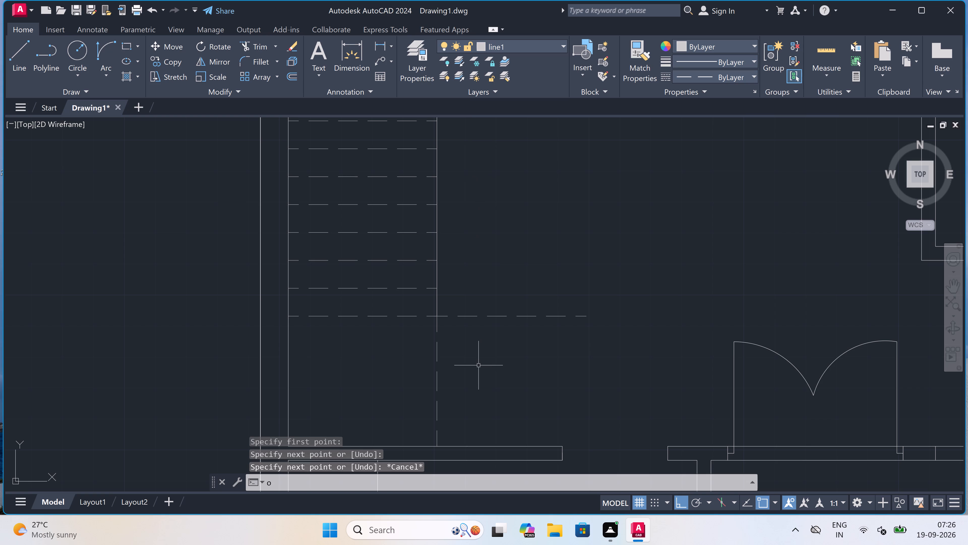
pyautogui.press('space')
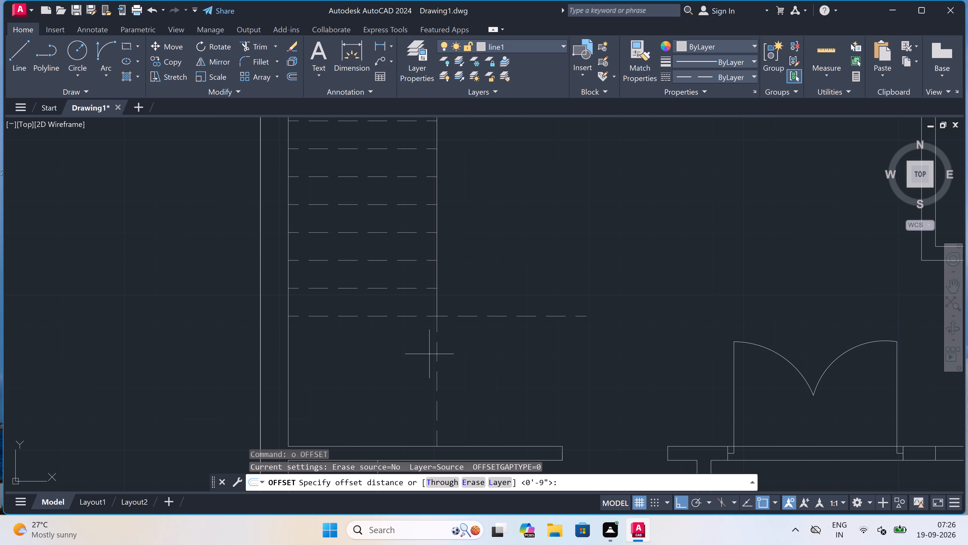
pyautogui.click(437, 350)
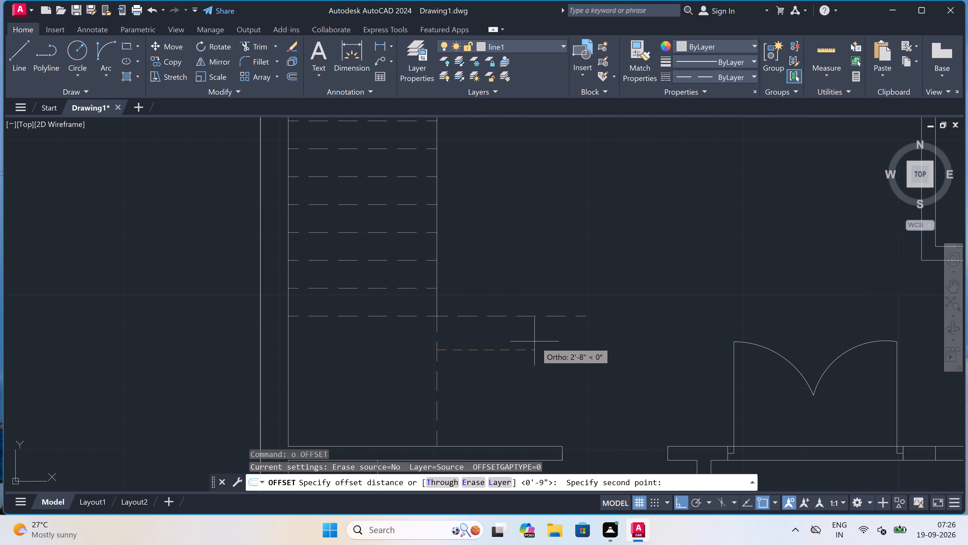
pyautogui.write('9"')
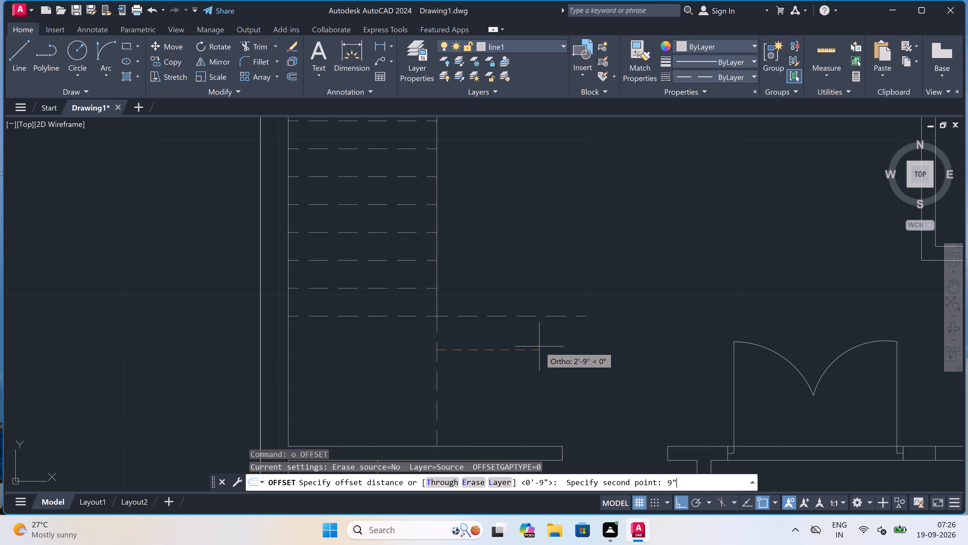
pyautogui.press('space')
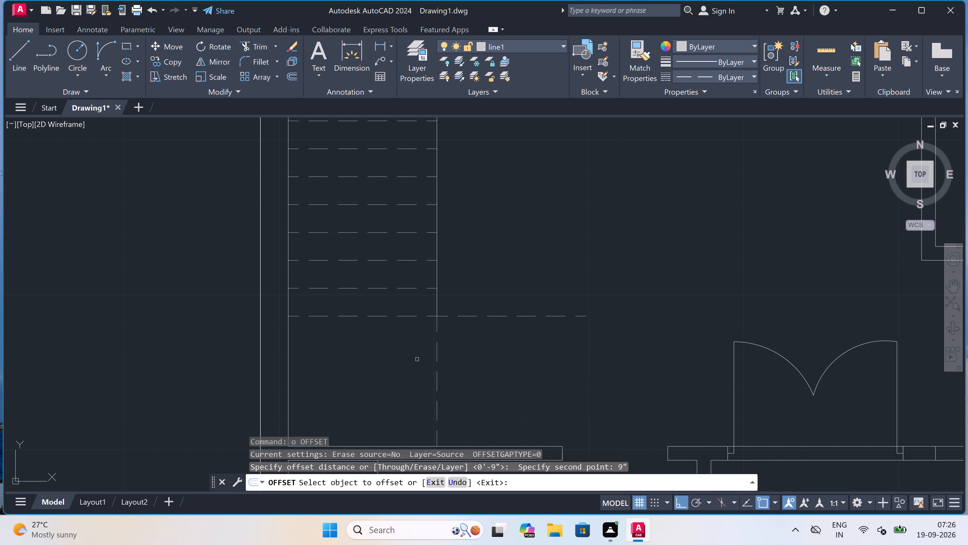
pyautogui.click(439, 350)
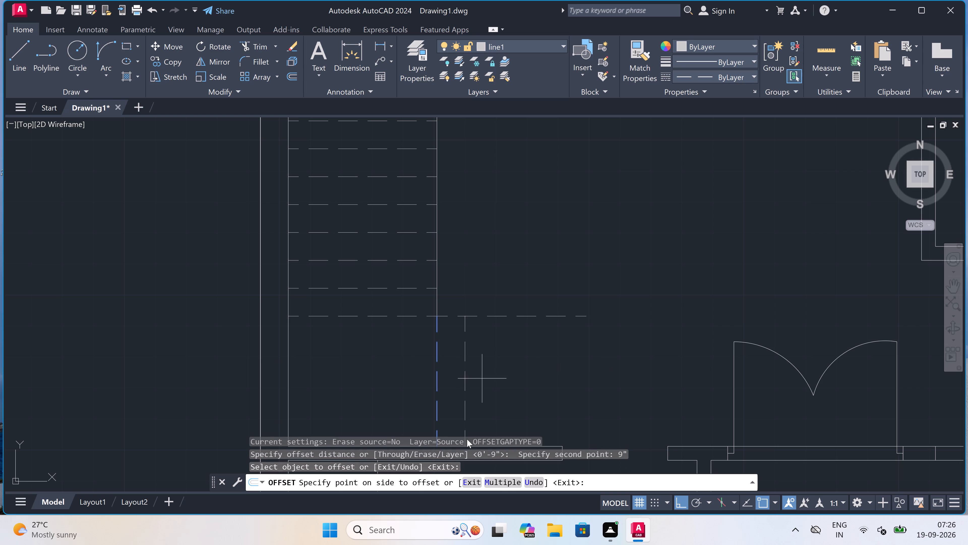
pyautogui.click(504, 479)
pyautogui.click(518, 361)
pyautogui.doubleClick(538, 354)
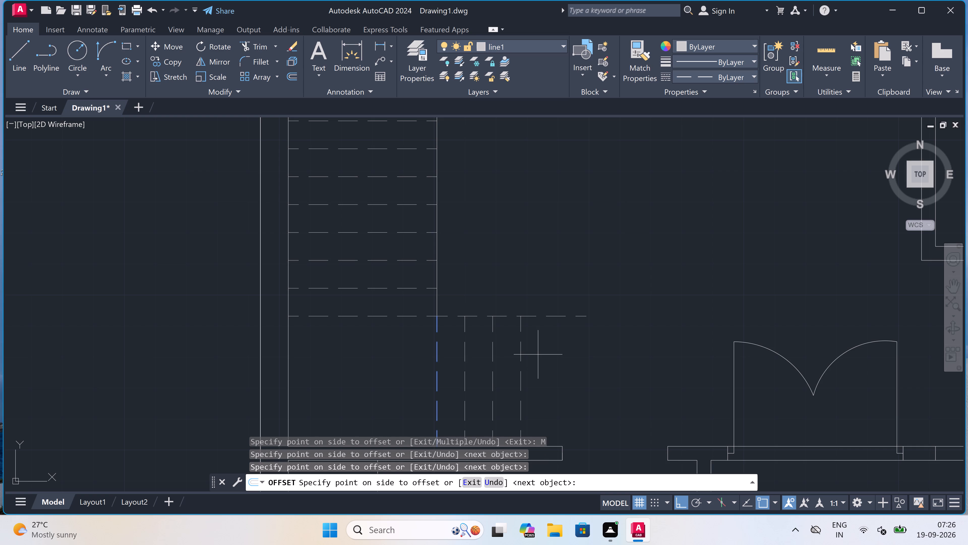
pyautogui.scroll(-2, 539, 355)
pyautogui.scroll(1, 542, 356)
pyautogui.click(542, 357)
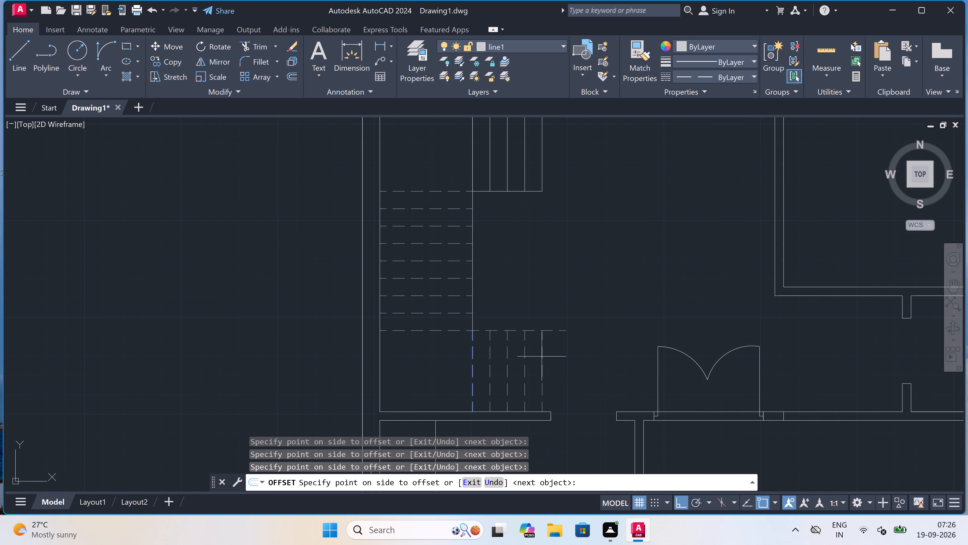
pyautogui.click(559, 358)
pyautogui.press('Escape')
# Trim the overhanging end of the horizontal dashed line beyond the last vertical dashed tread line.
pyautogui.press('t')
pyautogui.write('r')
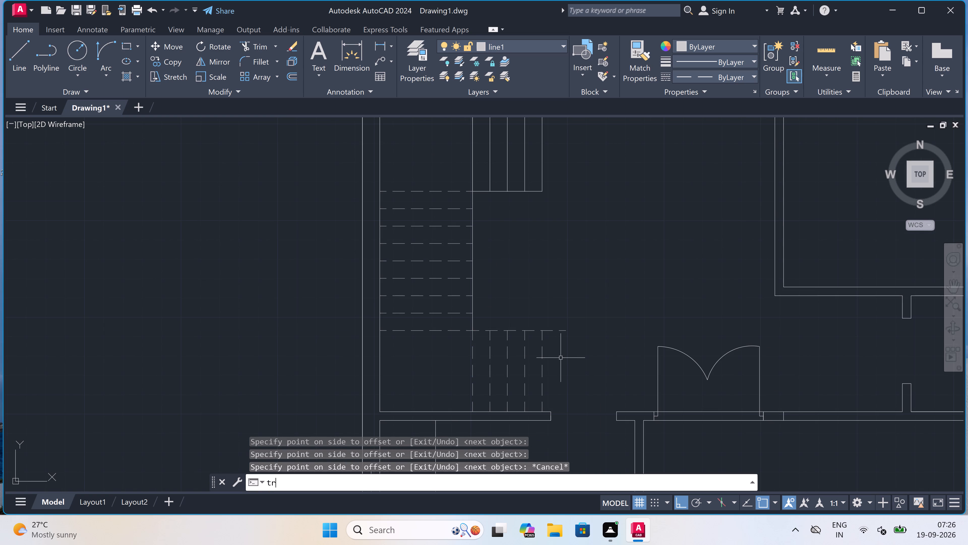
pyautogui.press('space')
pyautogui.click(561, 358)
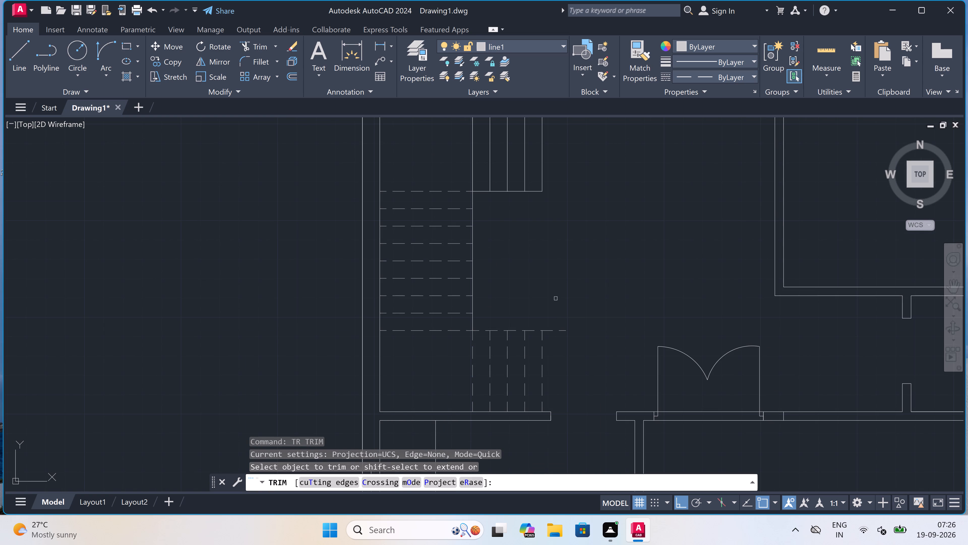
pyautogui.doubleClick(555, 298)
pyautogui.click(556, 355)
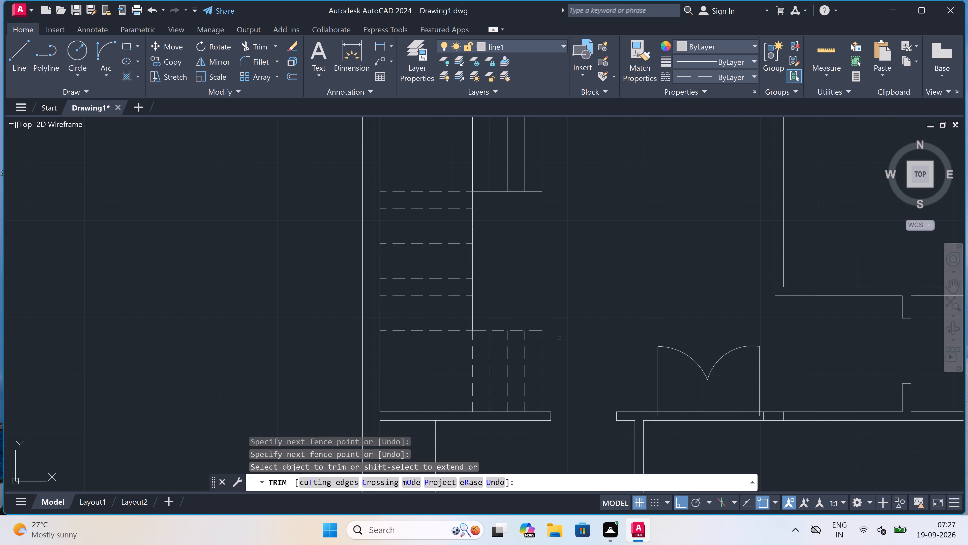
pyautogui.press('Escape')
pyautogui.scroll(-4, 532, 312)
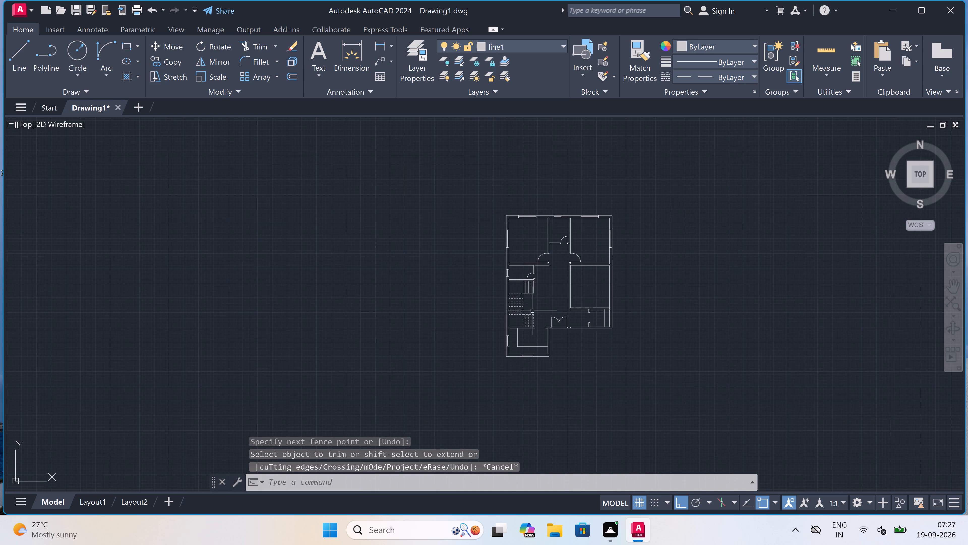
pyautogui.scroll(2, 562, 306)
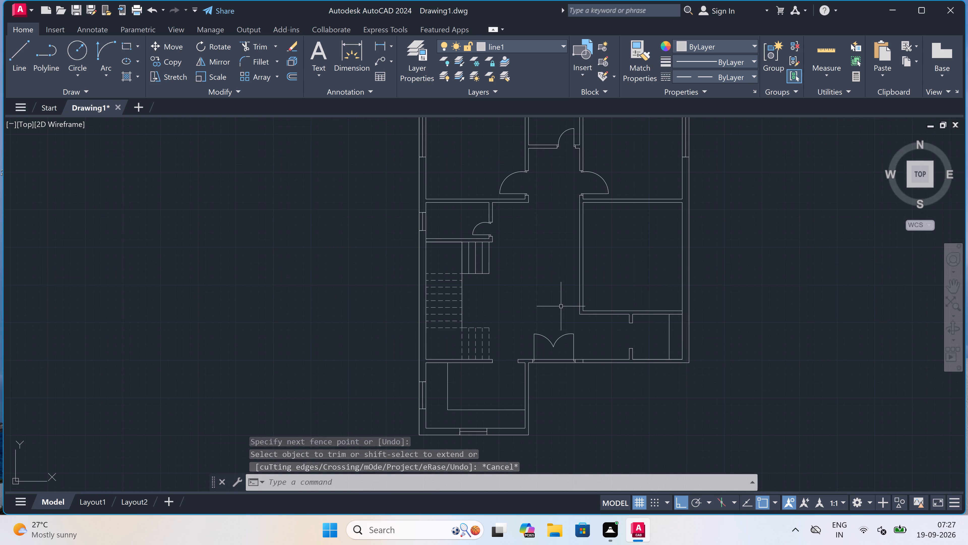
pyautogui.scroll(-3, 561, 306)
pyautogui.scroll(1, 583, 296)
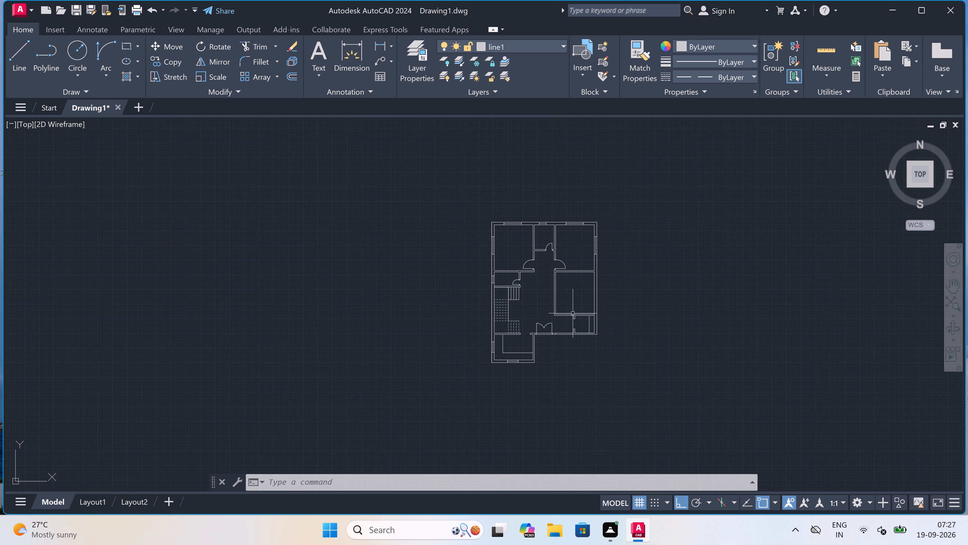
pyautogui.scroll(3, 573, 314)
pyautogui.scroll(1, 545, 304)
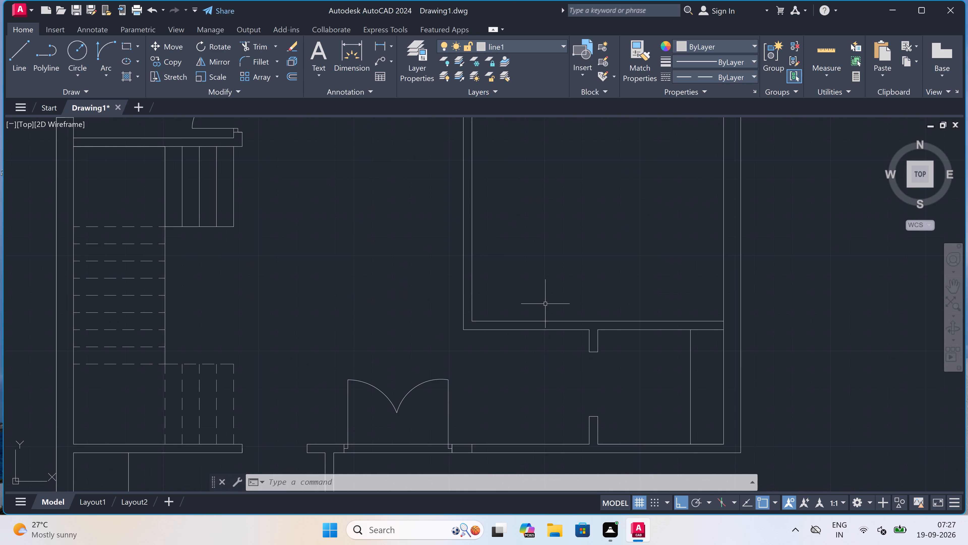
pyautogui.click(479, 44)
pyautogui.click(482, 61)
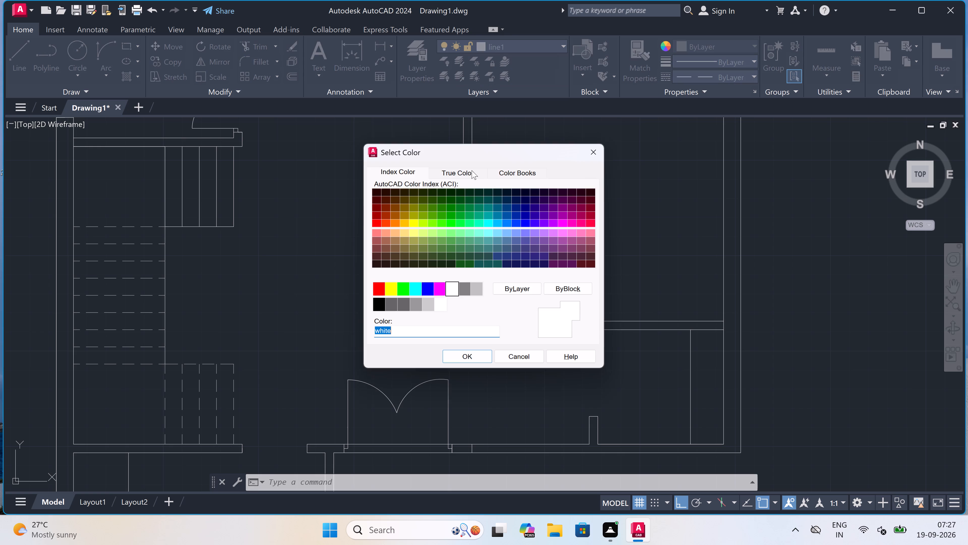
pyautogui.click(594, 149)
# Make layer 0 the current layer.
pyautogui.click(527, 47)
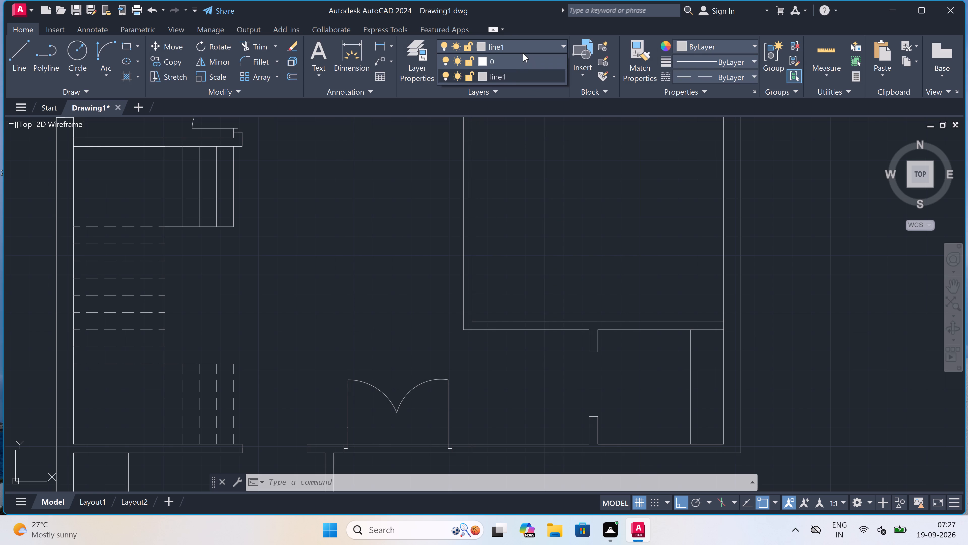
pyautogui.click(519, 61)
# Draw a door jamb line across the large right-hand room's lower wall near its left corner, continuing from mid-wall 2" right, then 2' and 1' up.
pyautogui.press('l')
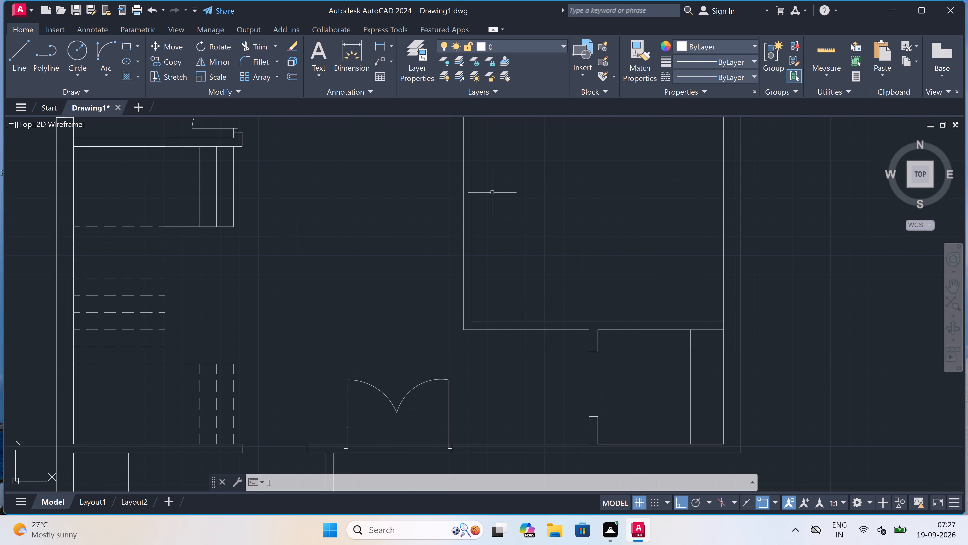
pyautogui.press('space')
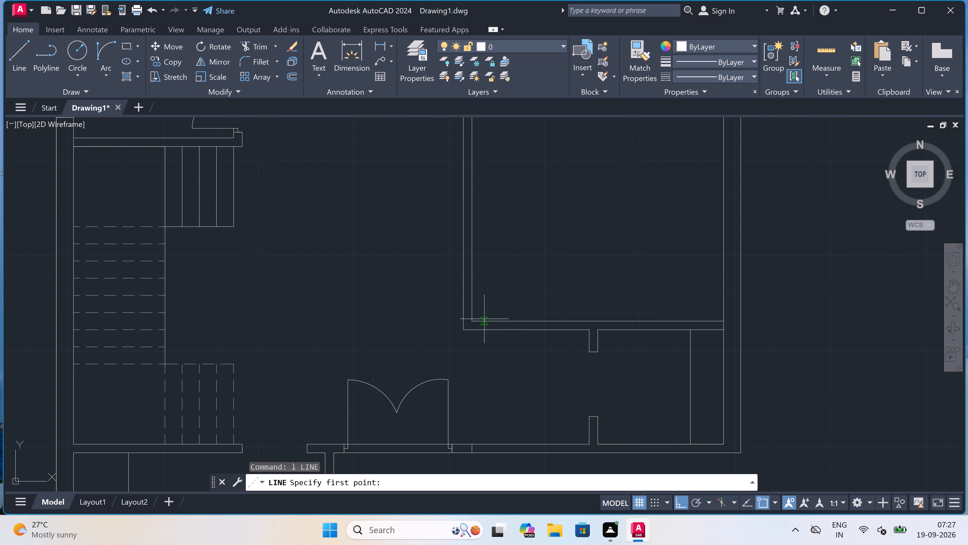
pyautogui.click(485, 319)
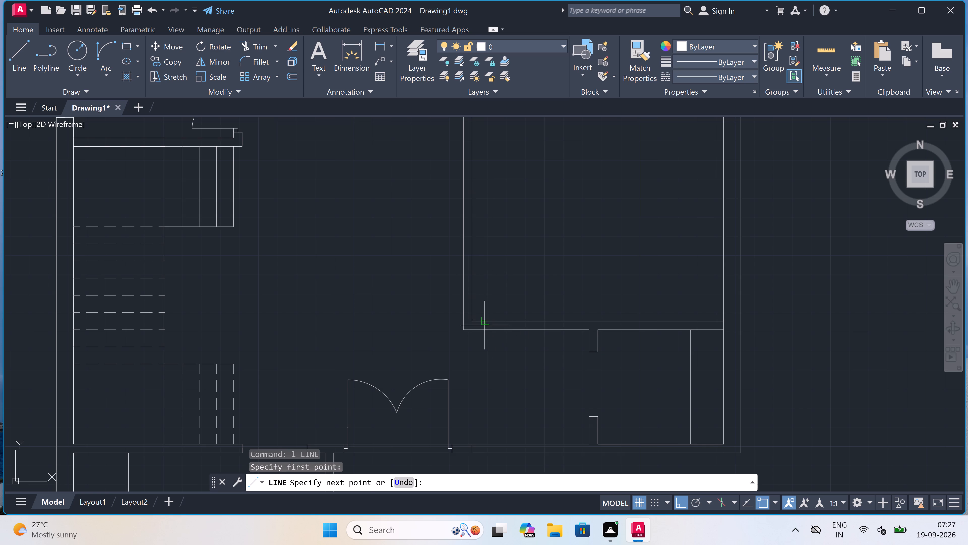
pyautogui.scroll(2, 484, 324)
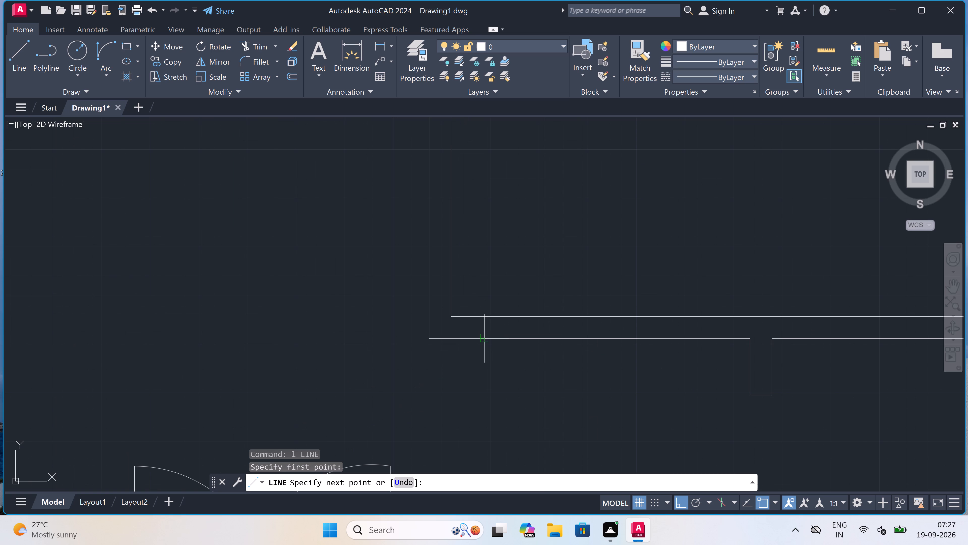
pyautogui.click(483, 338)
pyautogui.click(488, 327)
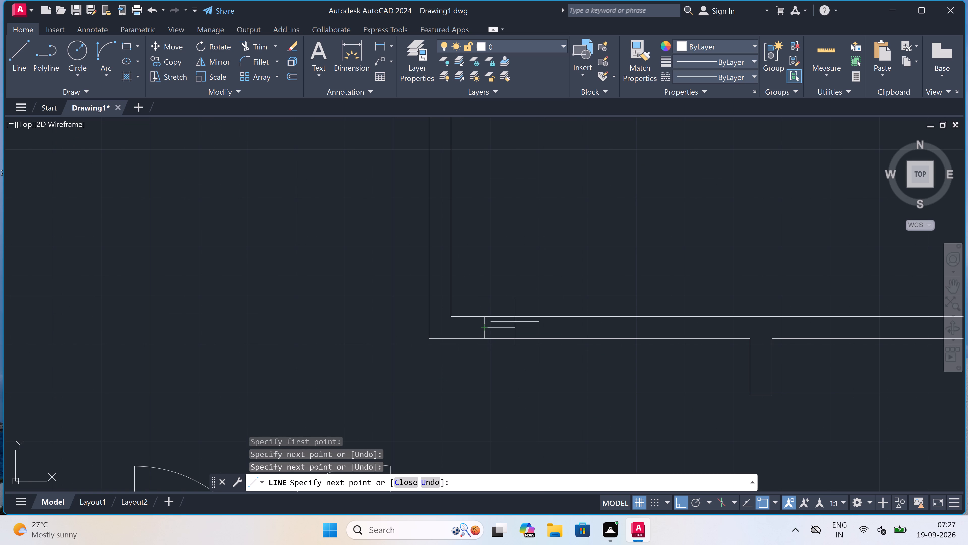
pyautogui.write('2"')
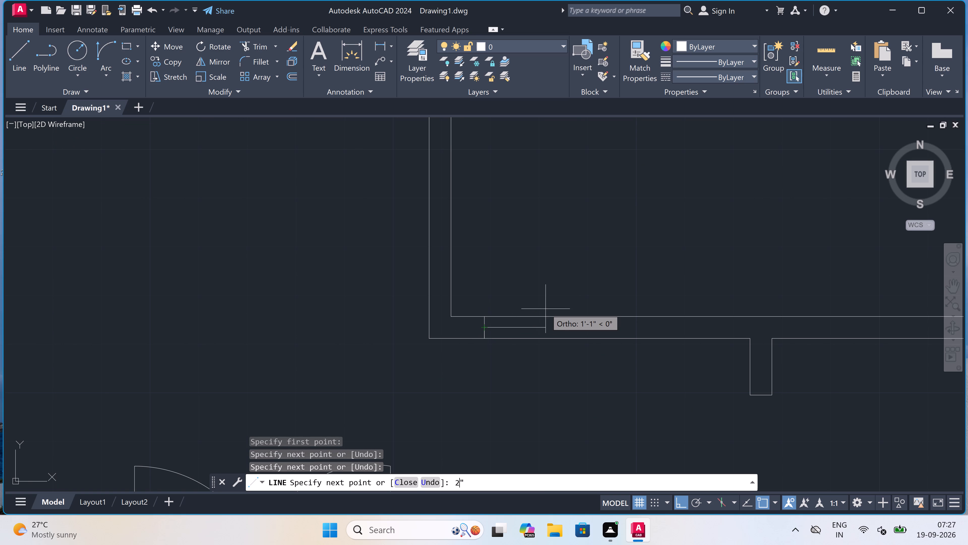
pyautogui.press('space')
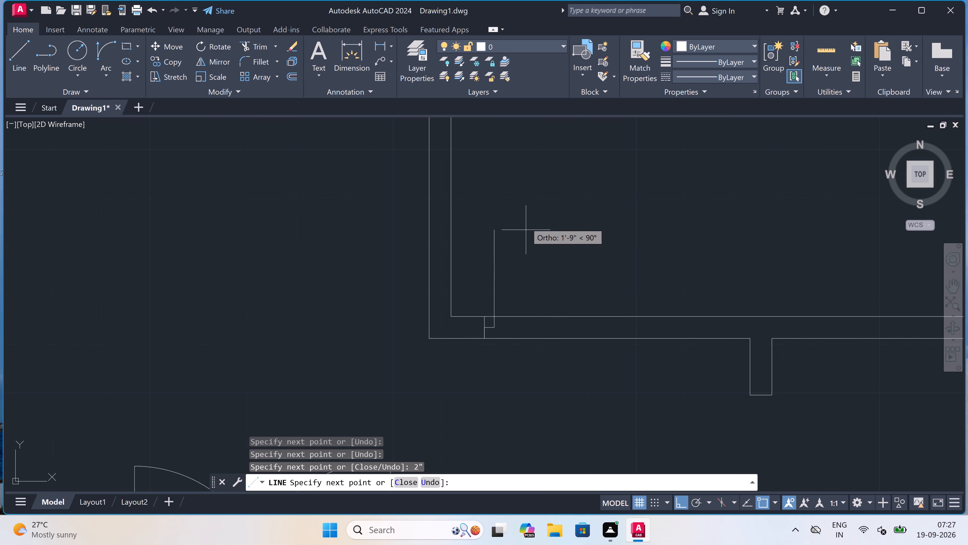
pyautogui.press('2')
pyautogui.write("'")
pyautogui.press('space')
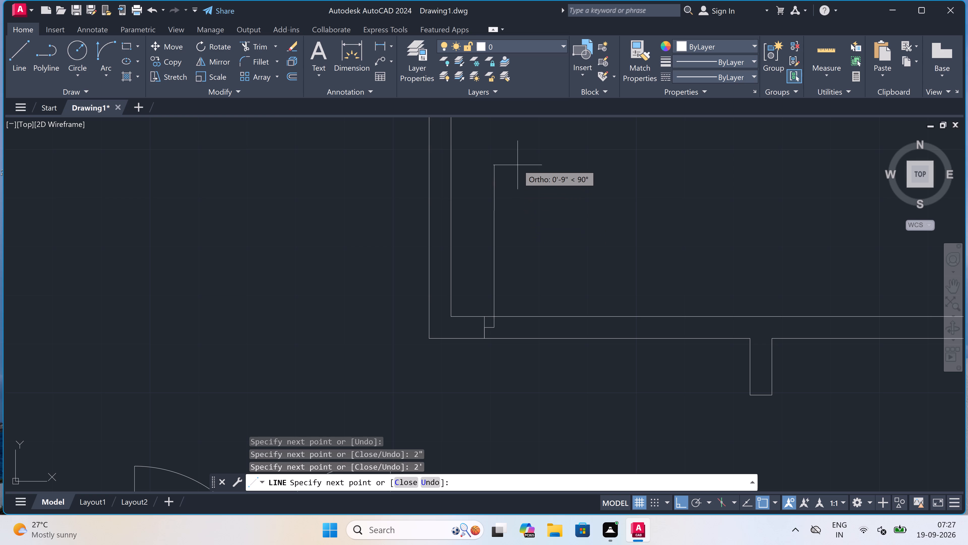
pyautogui.write("1'")
pyautogui.press('space')
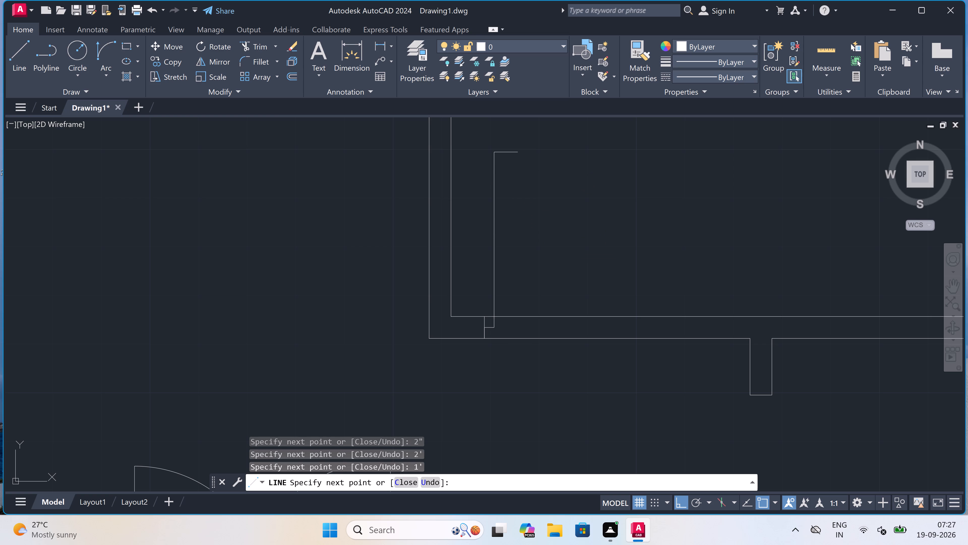
pyautogui.press('Escape')
# Draw the opposite jamb line across the same wall, left of the short wall stub, with a 2" line leftward from its midpoint.
pyautogui.press('space')
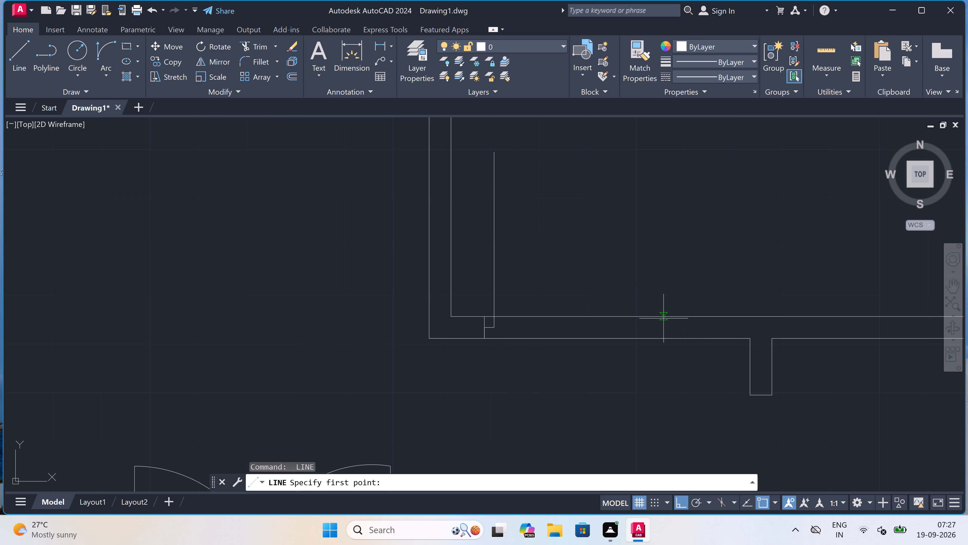
pyautogui.click(677, 314)
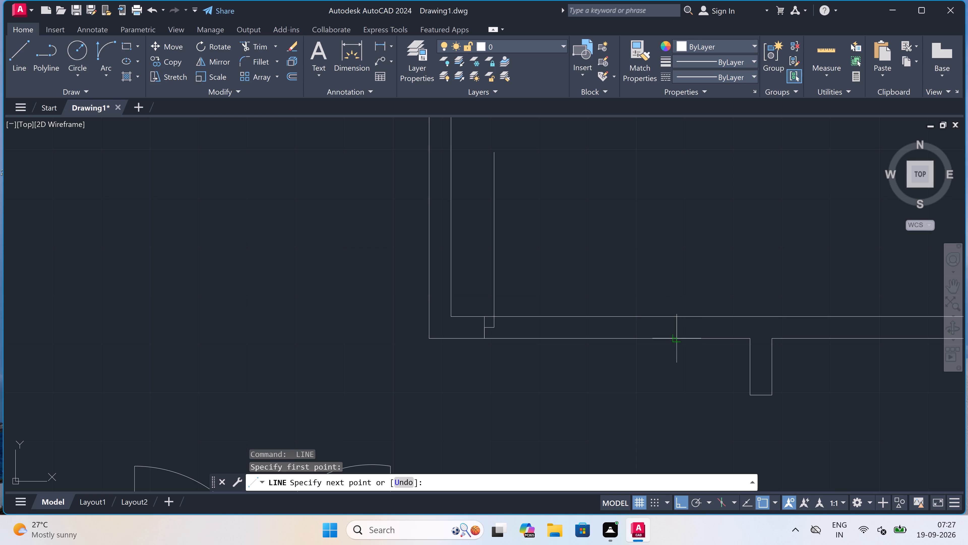
pyautogui.click(679, 337)
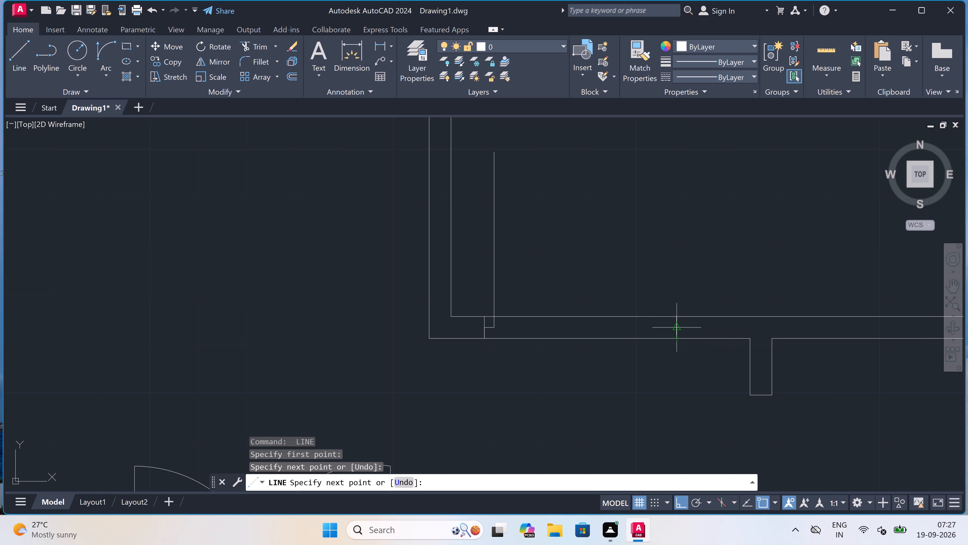
pyautogui.click(676, 330)
pyautogui.press('2')
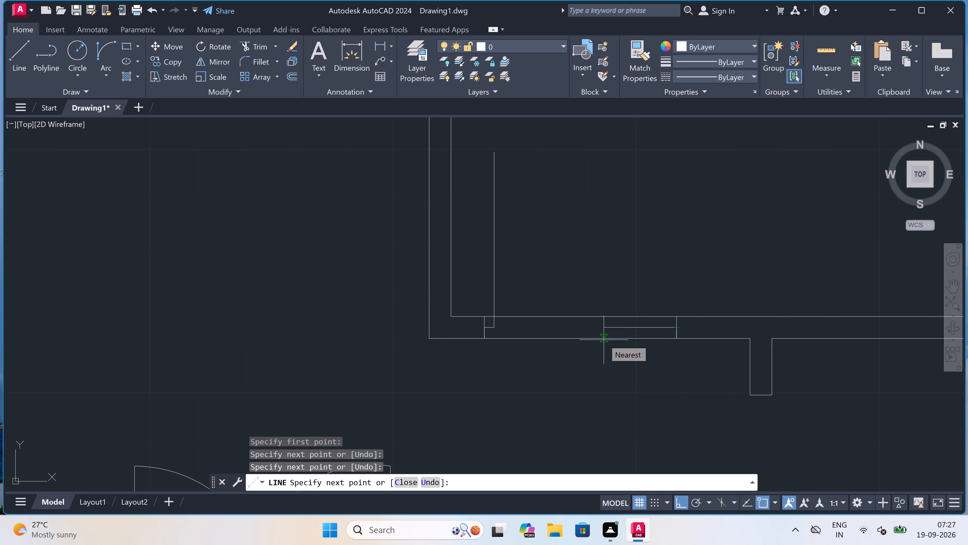
pyautogui.write('"')
pyautogui.press('space')
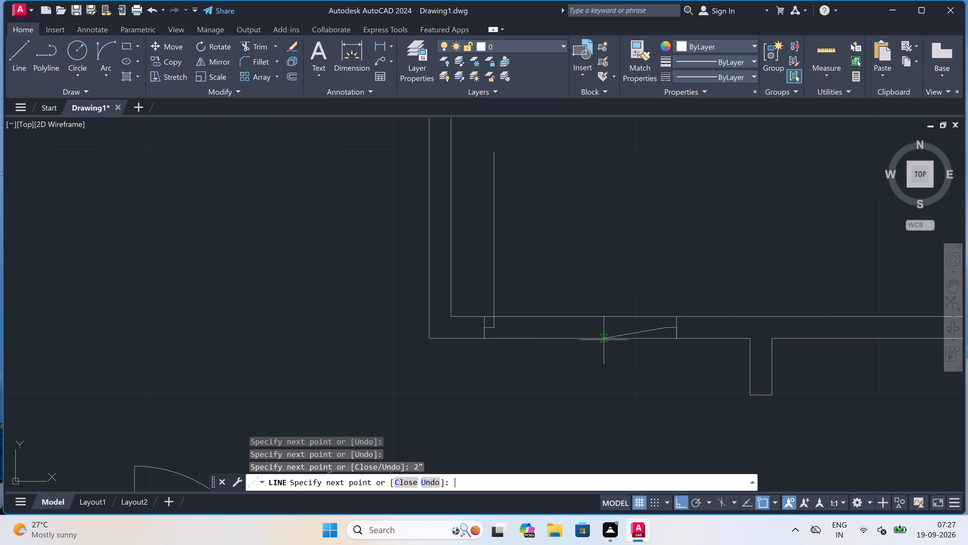
pyautogui.press('Escape')
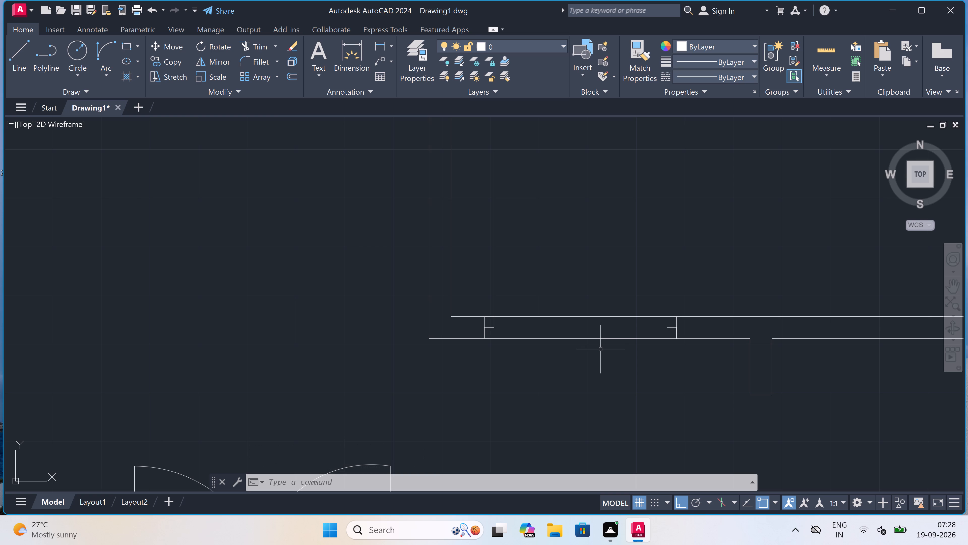
# Draw the door swing arc from the top of the vertical leaf line to the opposite jamb's short line, tangent horizontally at its start.
pyautogui.scroll(-1, 600, 349)
pyautogui.scroll(1, 606, 331)
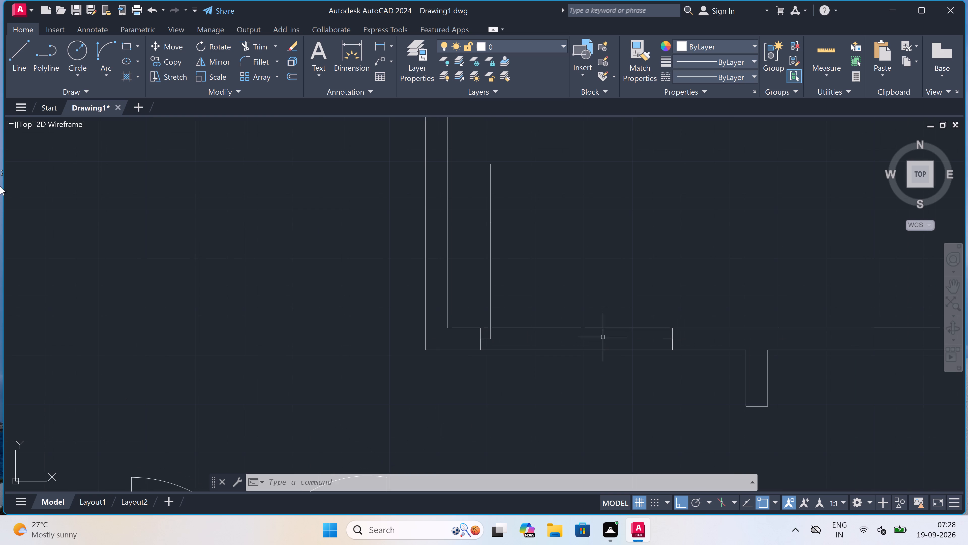
pyautogui.click(103, 45)
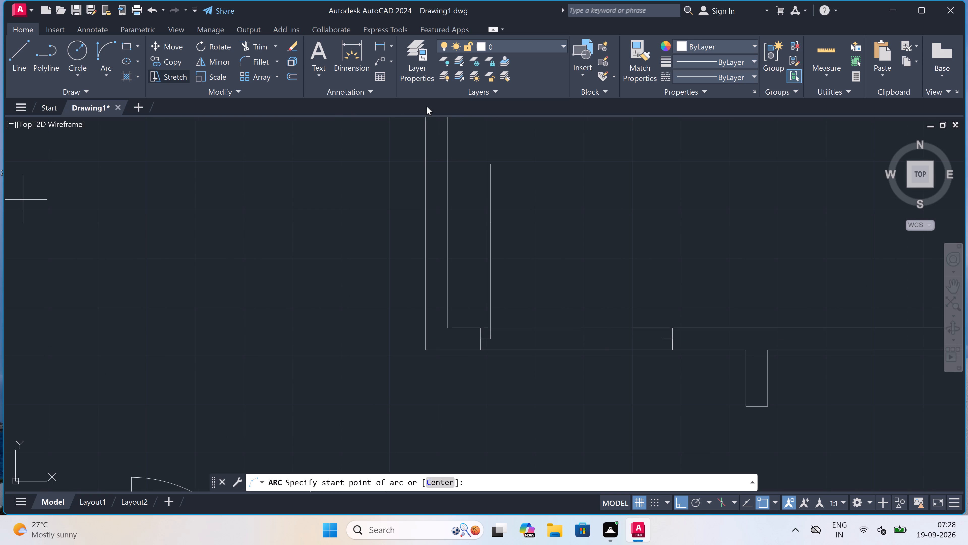
pyautogui.click(488, 163)
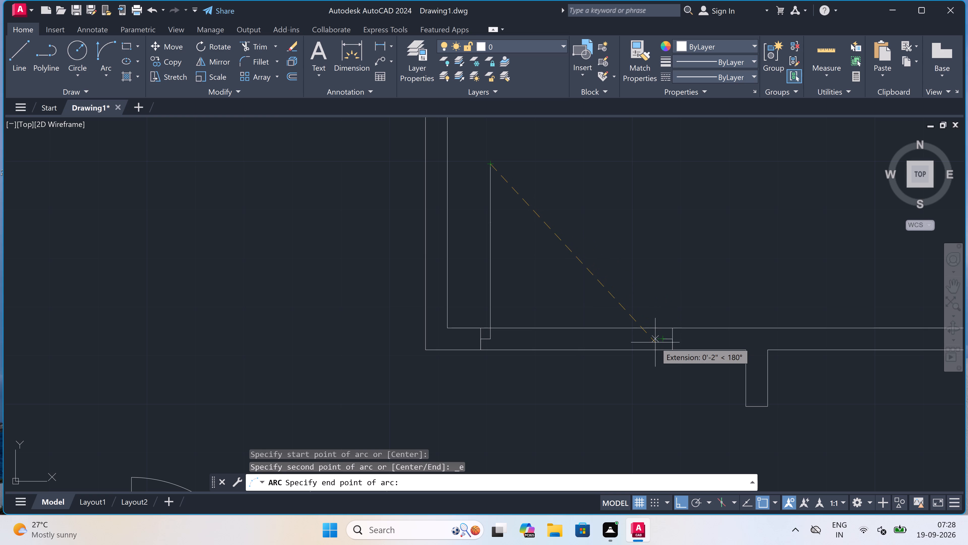
pyautogui.click(664, 339)
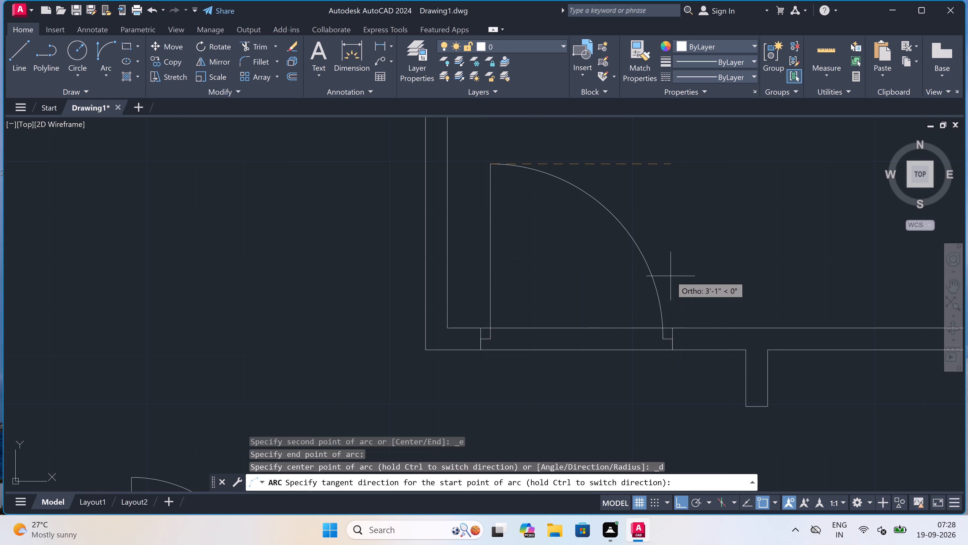
pyautogui.click(672, 272)
# Trim both wall lines across the new door opening in the large right-hand room's lower wall.
pyautogui.press('t')
pyautogui.press('r')
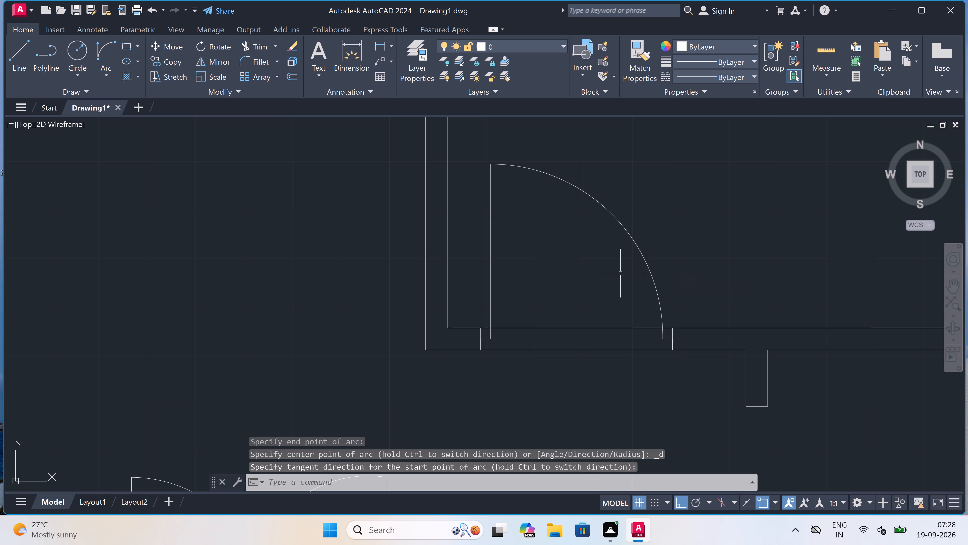
pyautogui.press('space')
pyautogui.moveTo(597, 293); pyautogui.dragTo(598, 295)
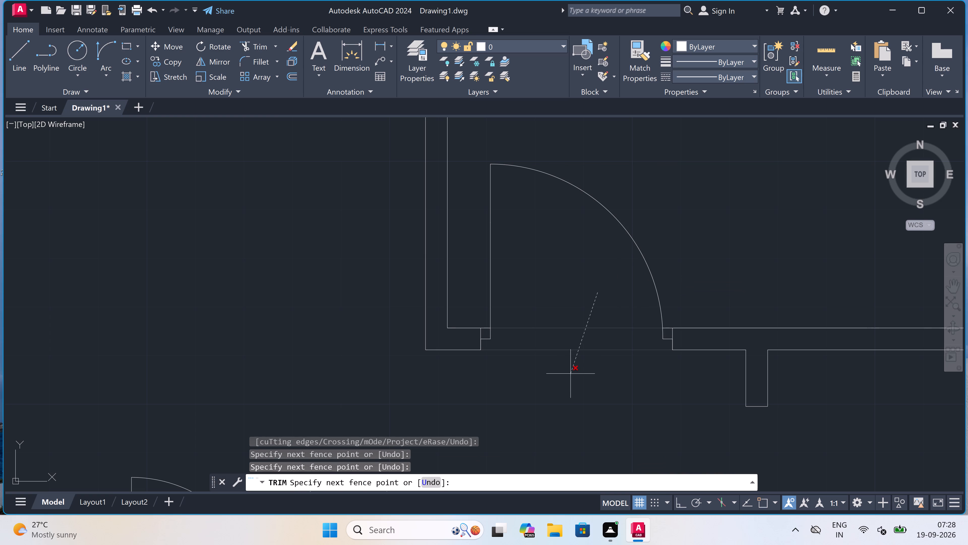
pyautogui.click(570, 373)
pyautogui.scroll(-3, 574, 345)
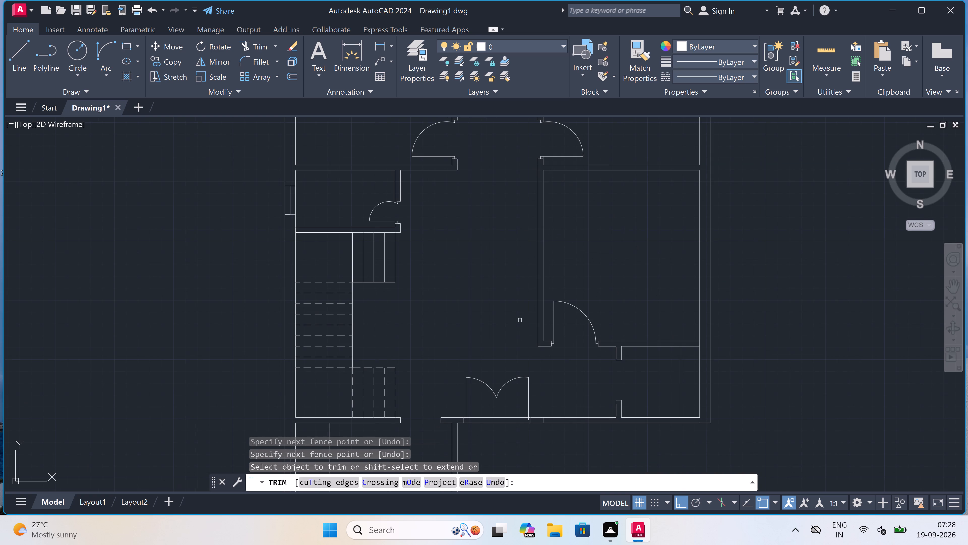
pyautogui.press('Escape')
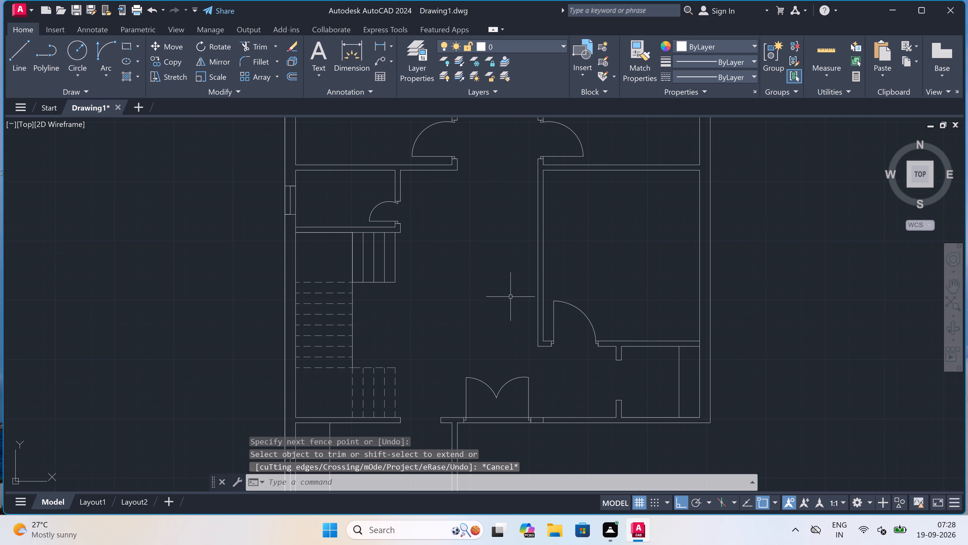
# Draw a 5' window in the large right-hand room's outer wall, with a mid-wall line and an end line across the wall at each end.
pyautogui.scroll(-1, 521, 275)
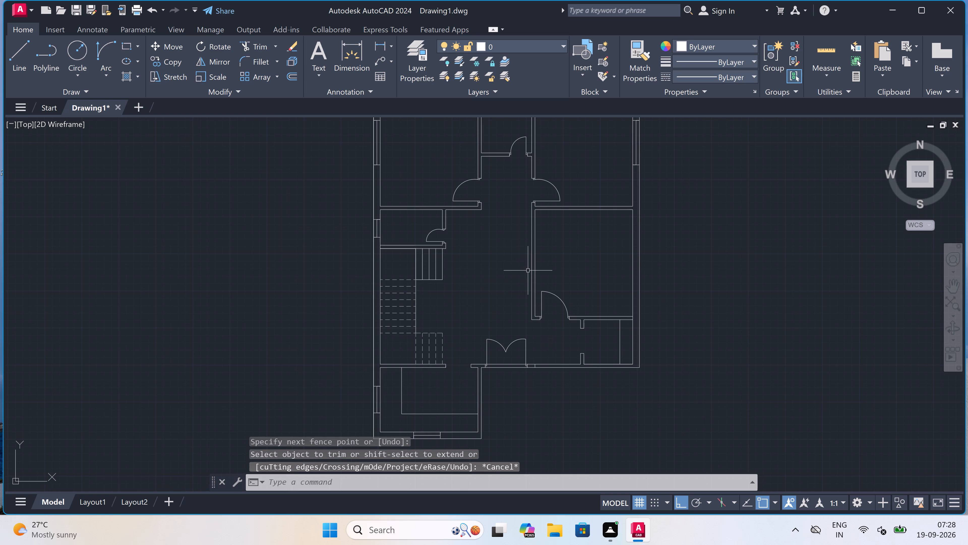
pyautogui.press('l')
pyautogui.press('space')
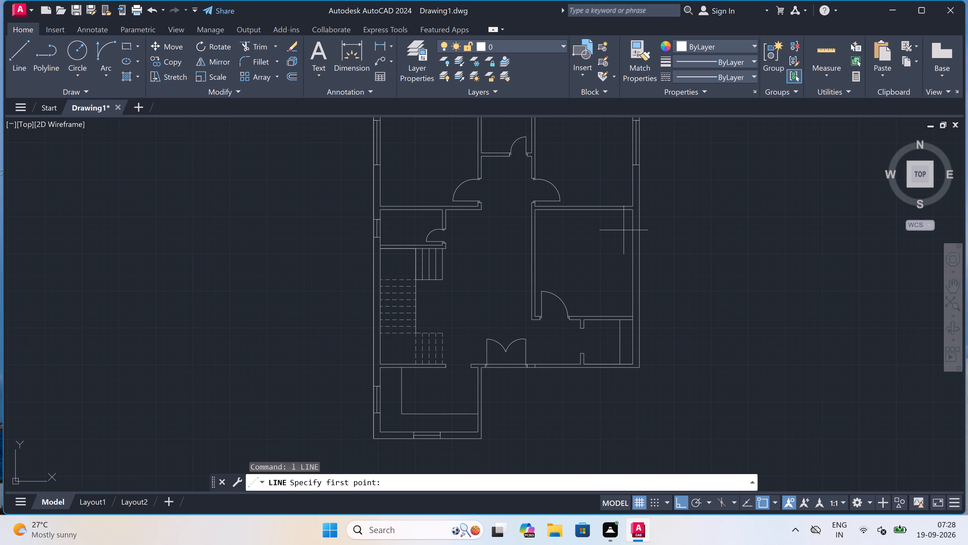
pyautogui.click(632, 229)
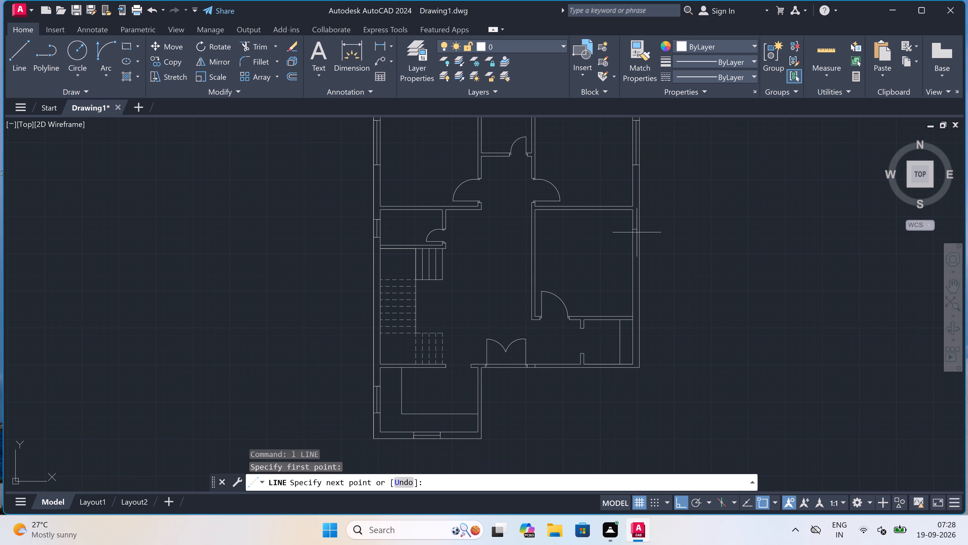
pyautogui.click(640, 230)
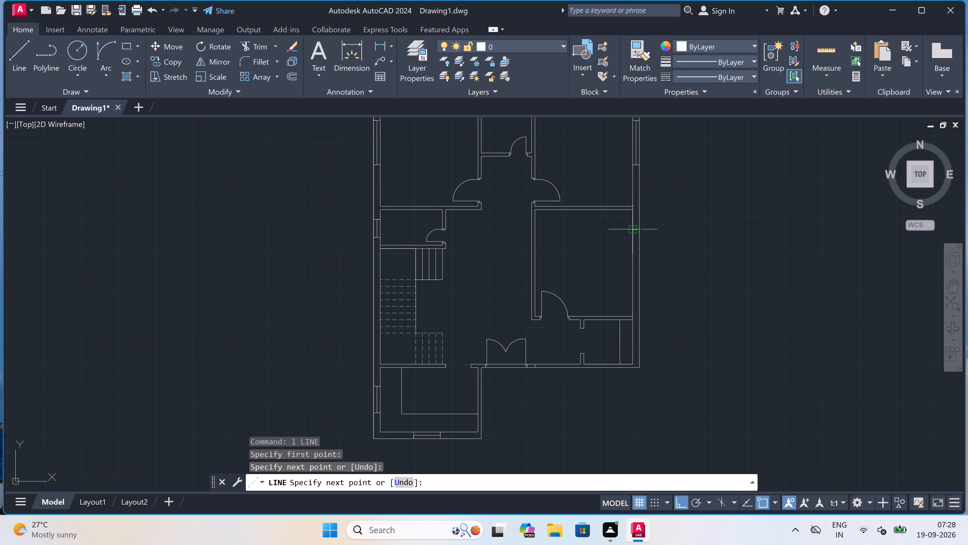
pyautogui.scroll(1, 632, 226)
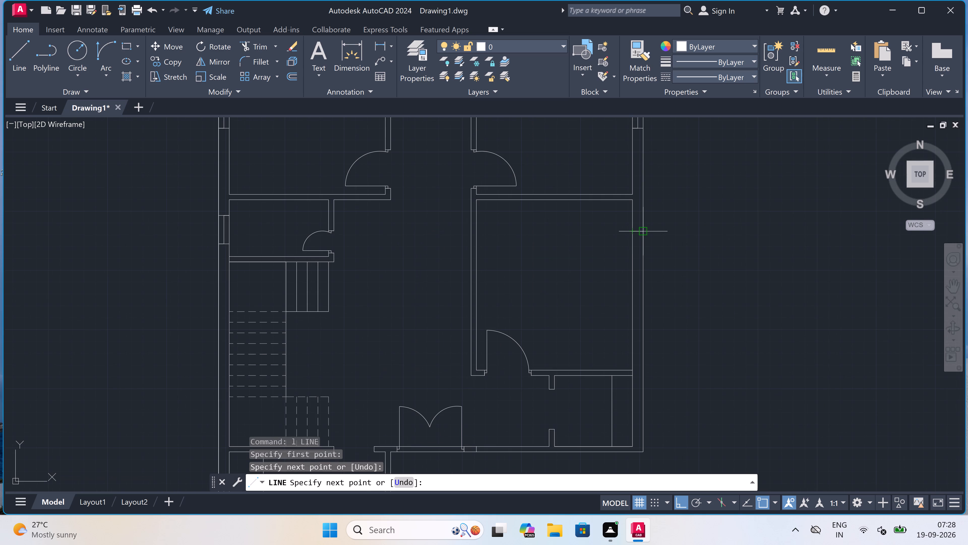
pyautogui.click(637, 234)
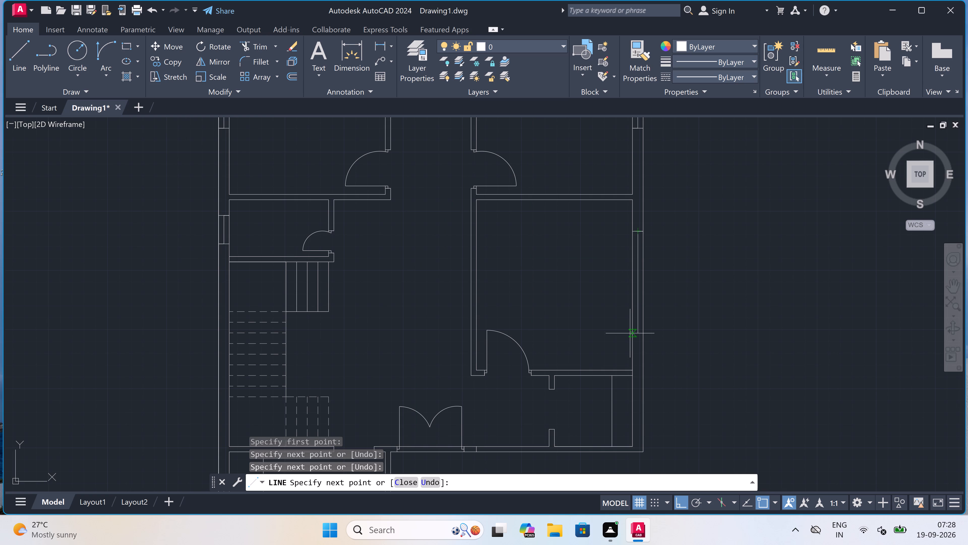
pyautogui.write("5'")
pyautogui.press('space')
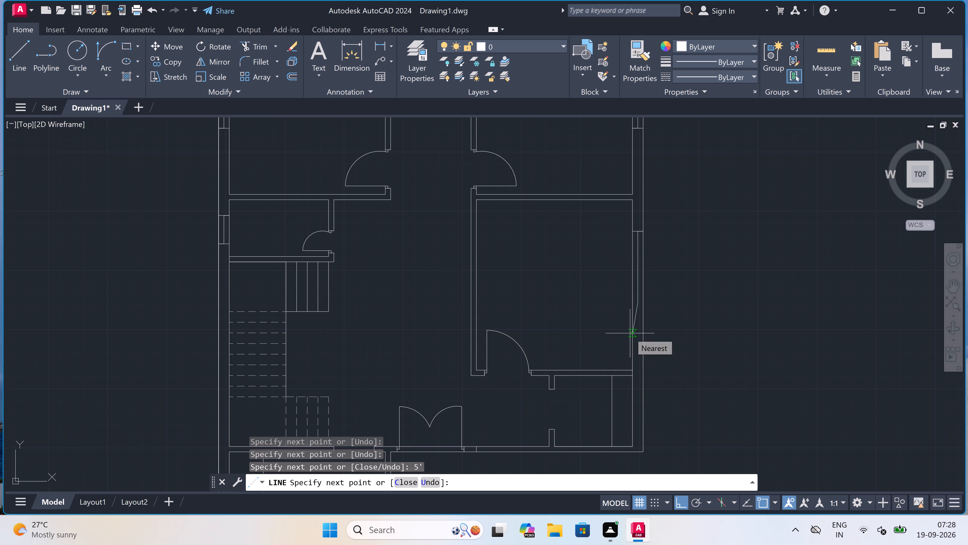
pyautogui.click(633, 306)
pyautogui.click(644, 303)
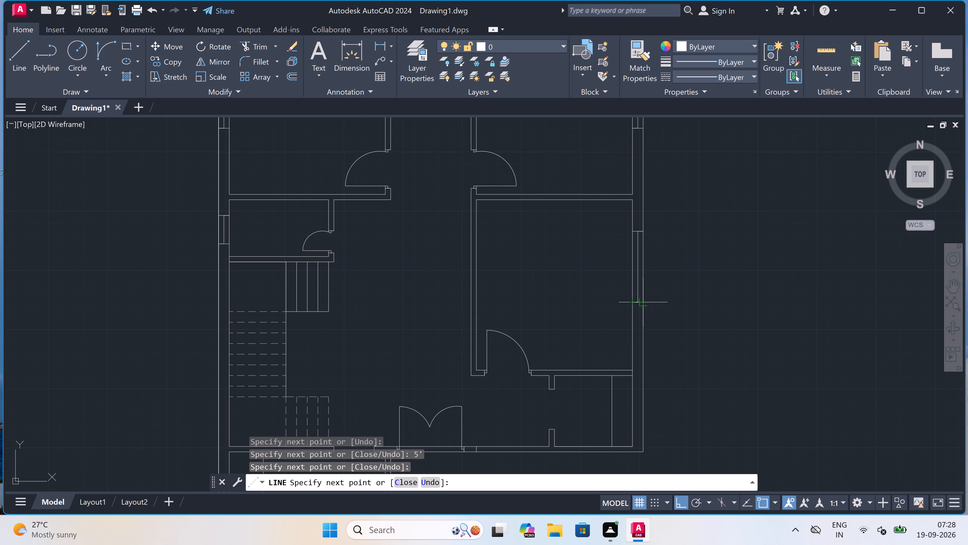
pyautogui.press('Escape')
# Draw a 3' window line rightward from the midpoint of the short wall-crossing line beside the double door, closing its far end across the wall.
pyautogui.scroll(-2, 600, 276)
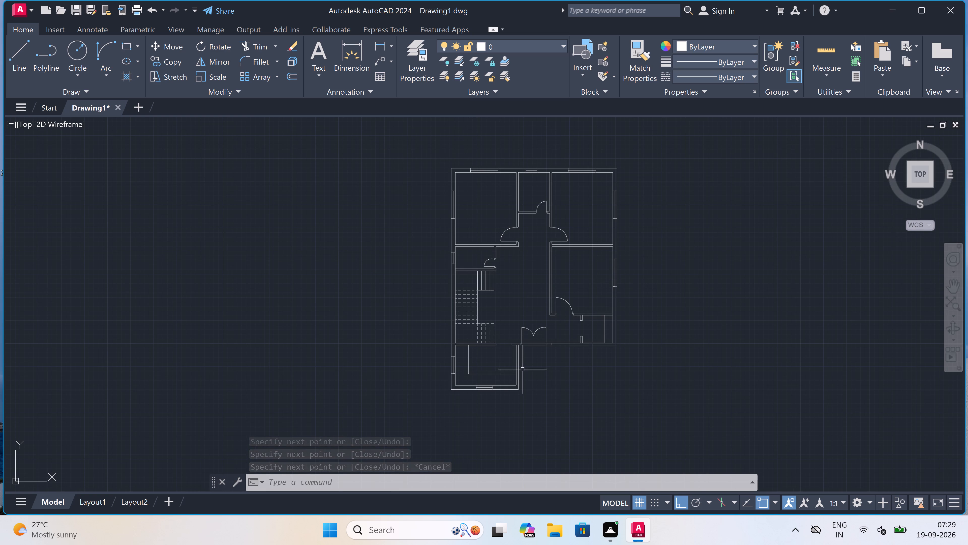
pyautogui.scroll(3, 550, 339)
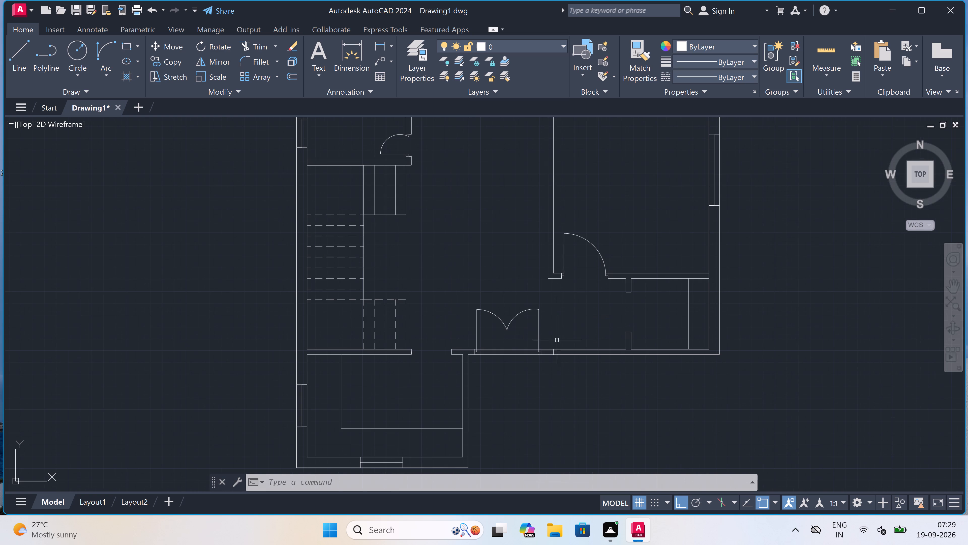
pyautogui.scroll(2, 562, 351)
pyautogui.press('space')
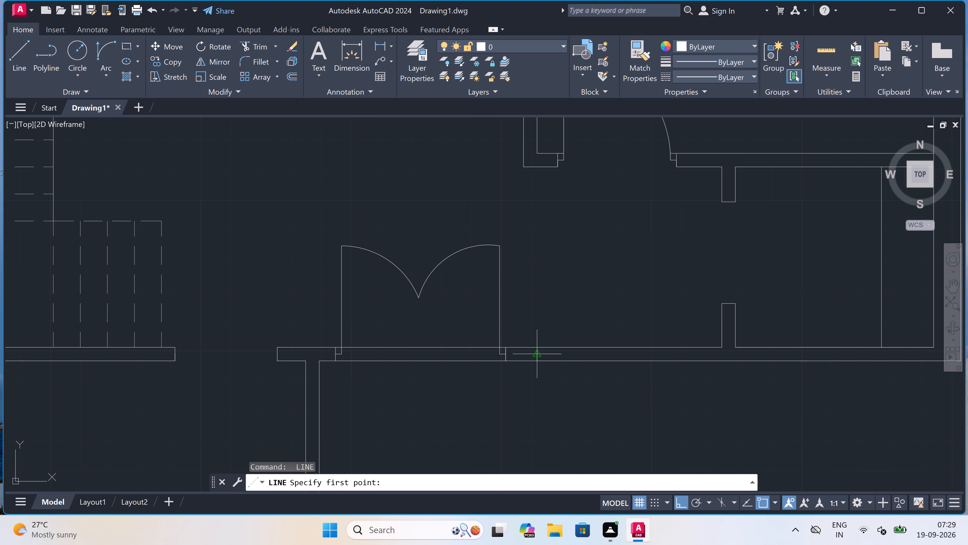
pyautogui.click(535, 353)
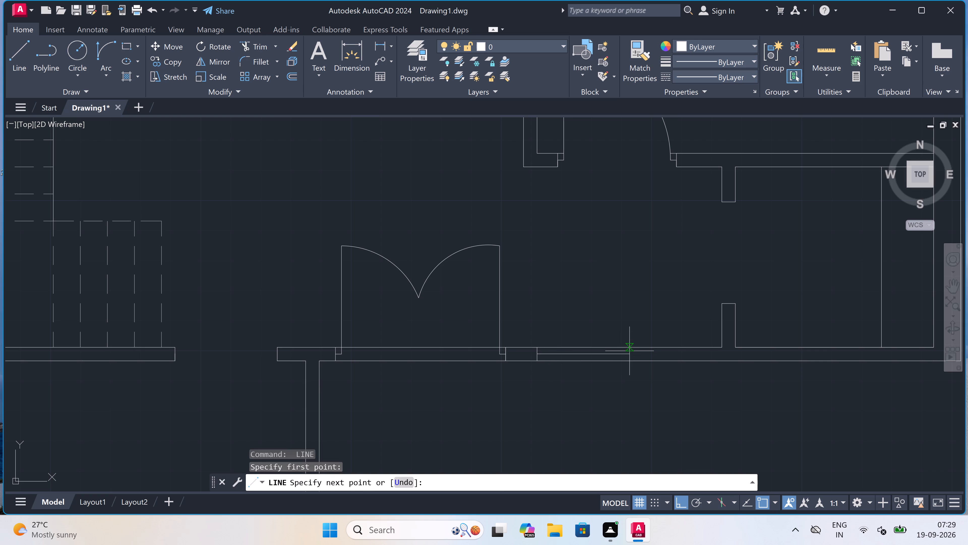
pyautogui.write("3'")
pyautogui.press('space')
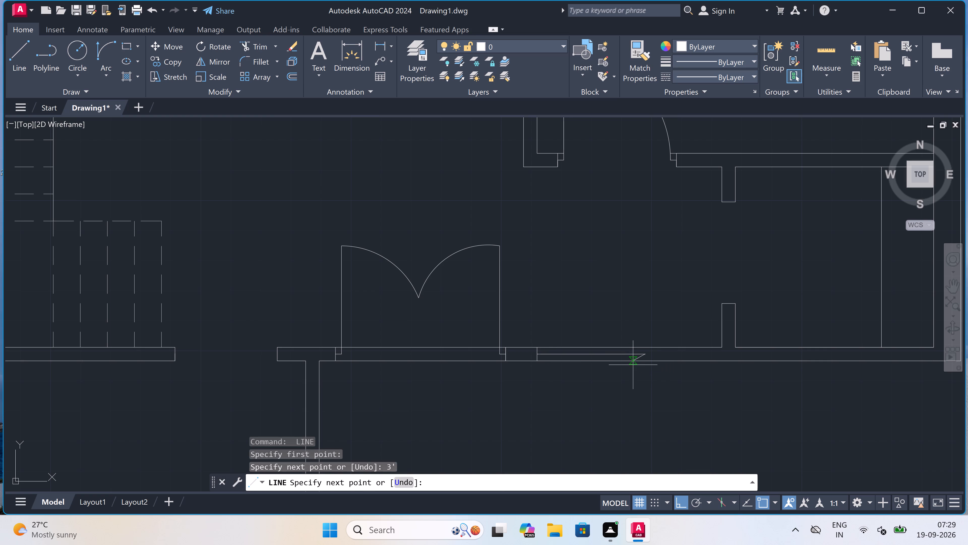
pyautogui.click(645, 346)
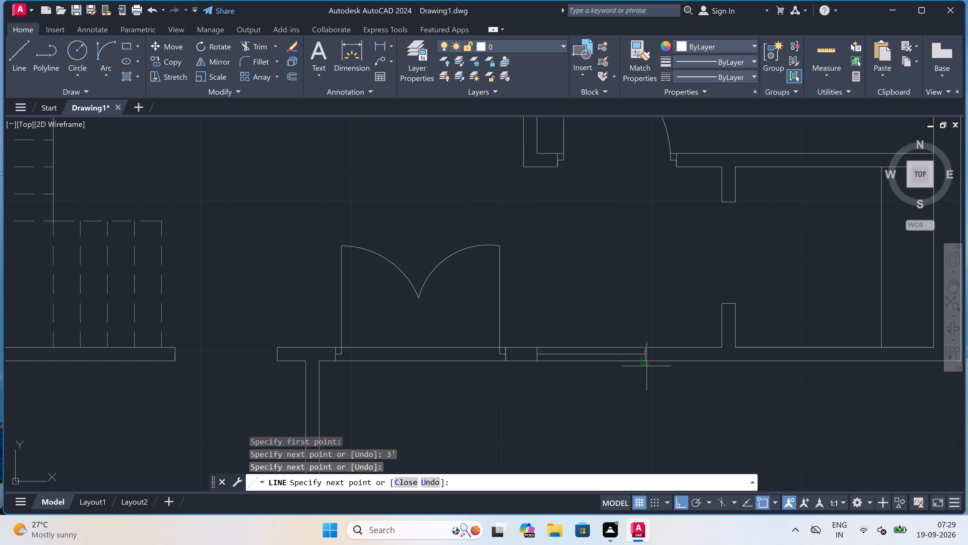
pyautogui.click(646, 362)
pyautogui.press('Escape')
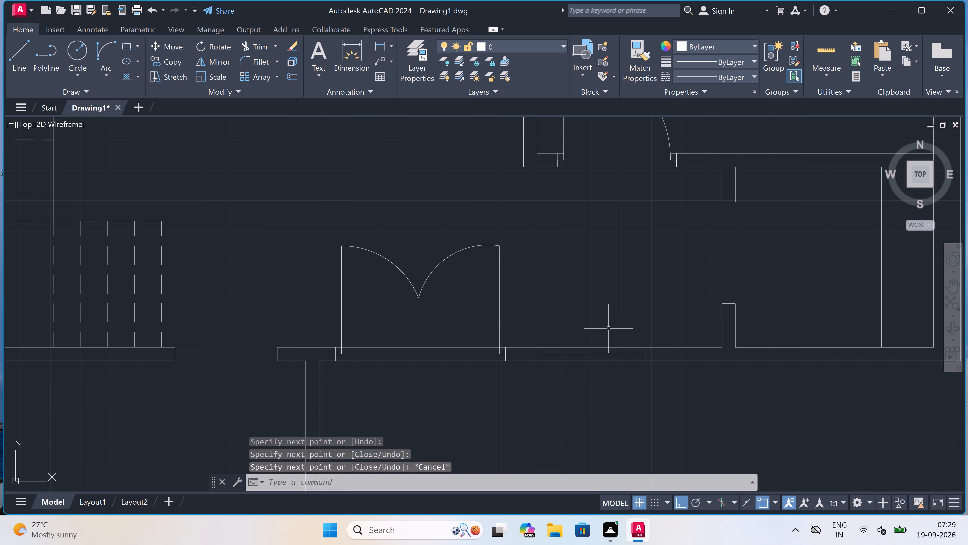
# Trim both wall lines across the double door opening.
pyautogui.scroll(-3, 597, 316)
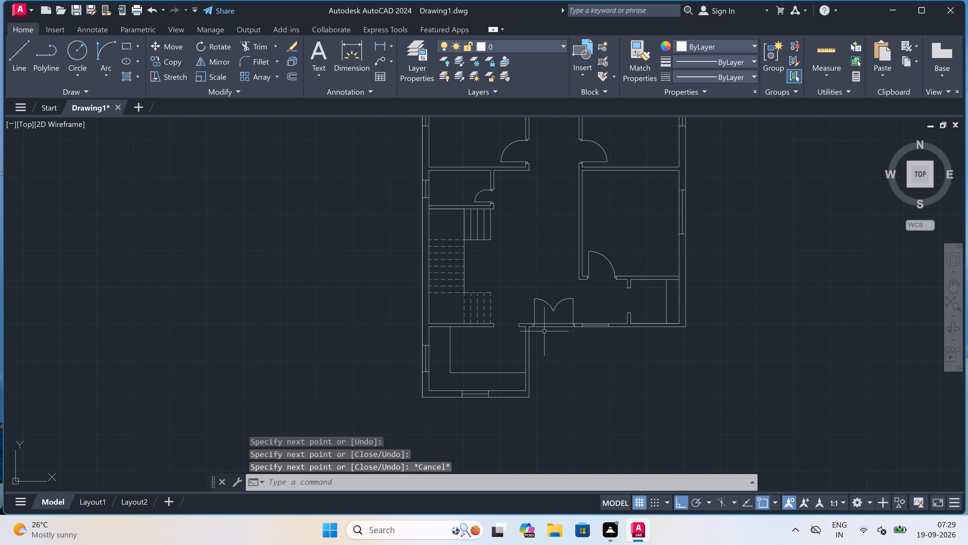
pyautogui.write('tr')
pyautogui.press('space')
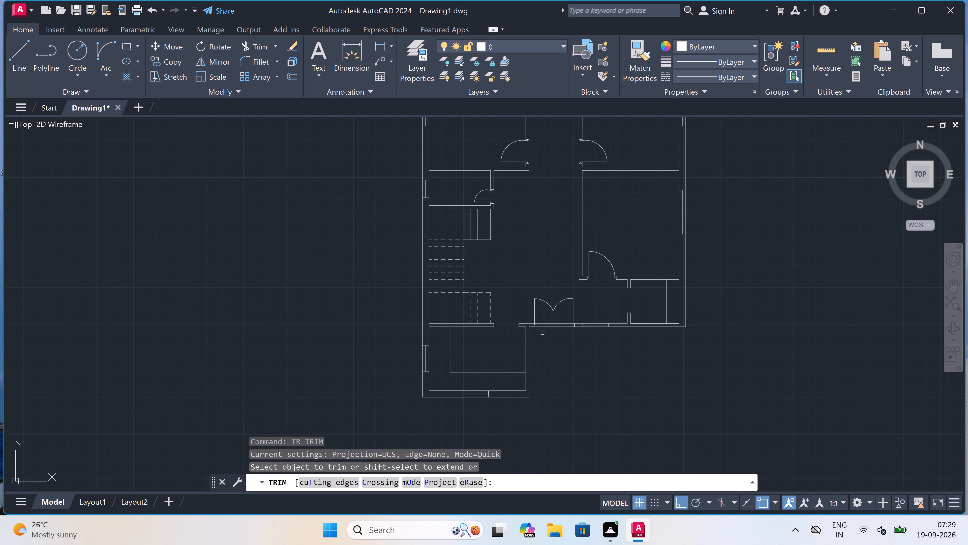
pyautogui.click(544, 328)
pyautogui.click(544, 324)
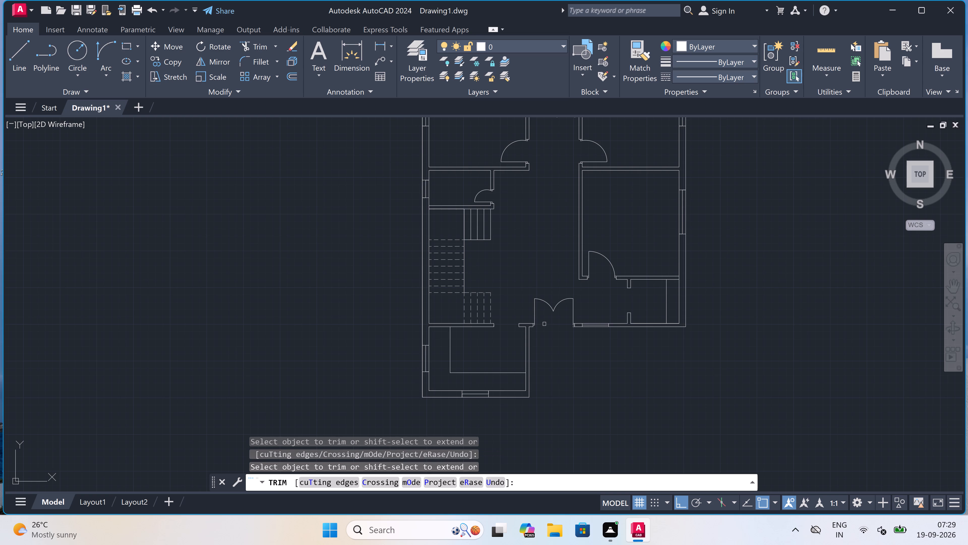
pyautogui.press('Escape')
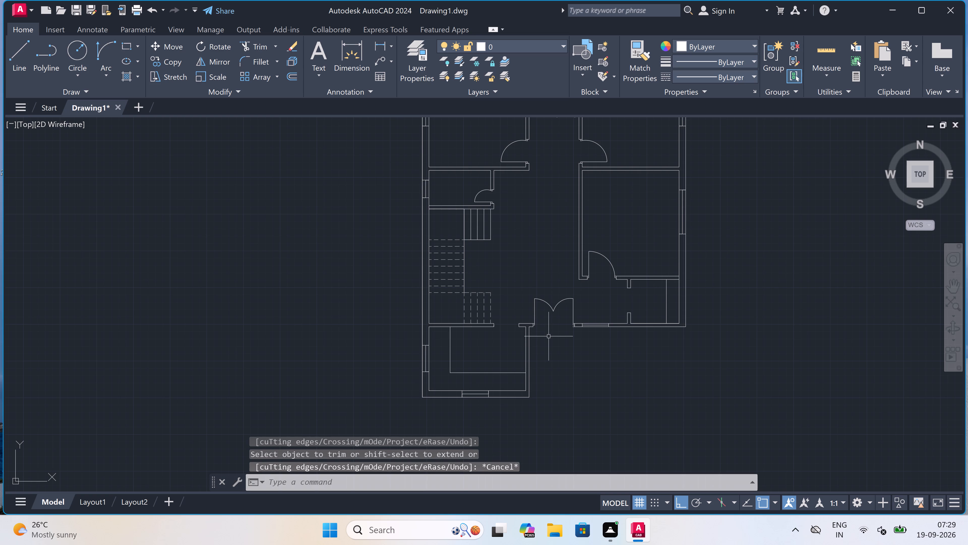
# Place a multiline text box starting inside the inner counter outline of the lower-left room, using 3" Standard text.
pyautogui.press('m')
pyautogui.press('t')
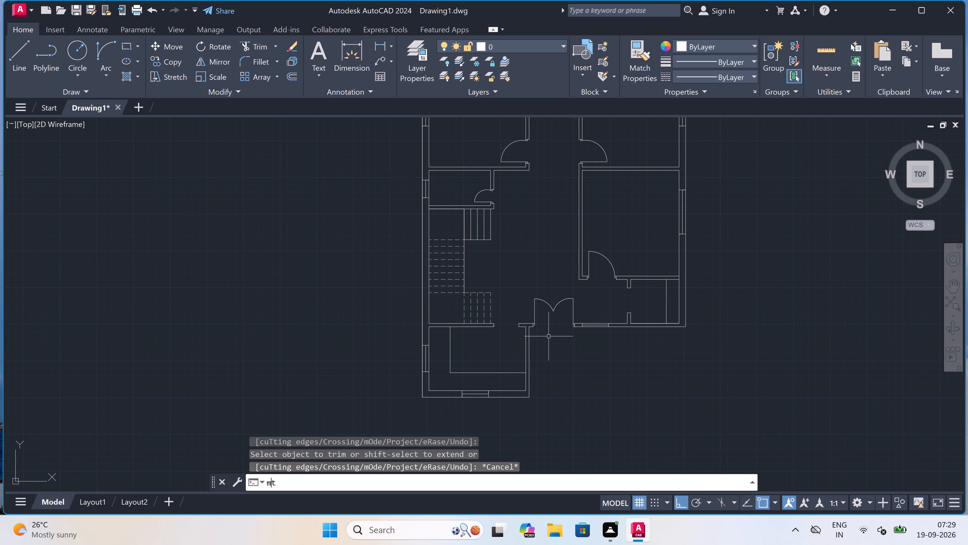
pyautogui.press('space')
pyautogui.scroll(1, 485, 360)
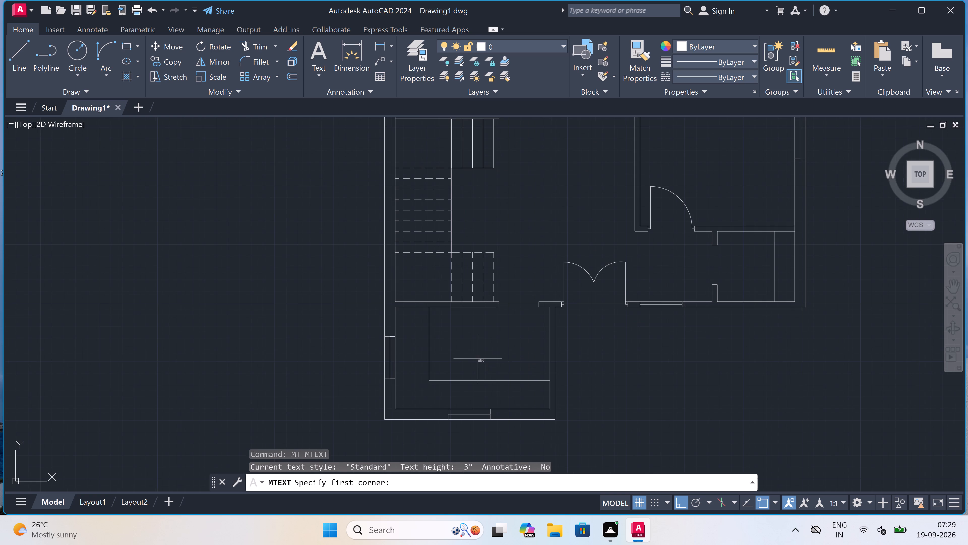
pyautogui.click(439, 335)
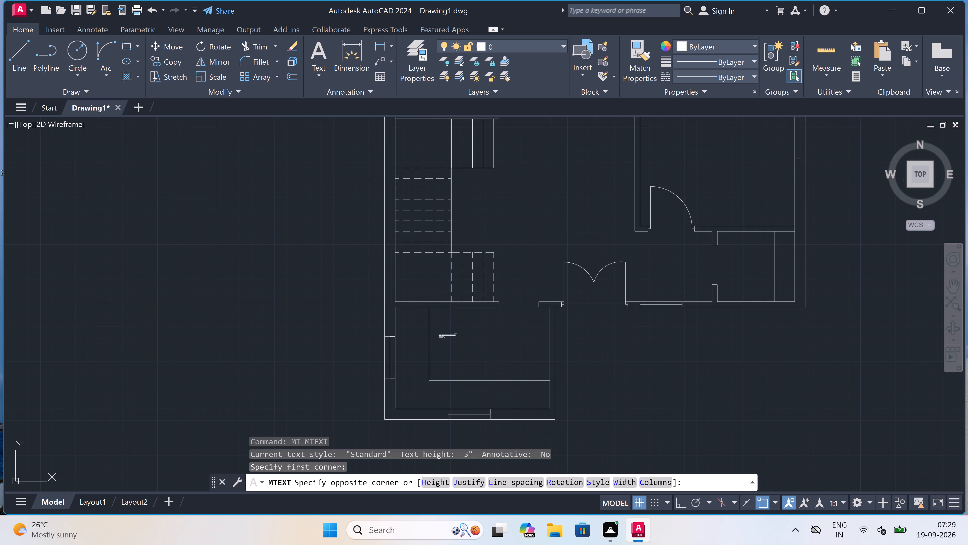
pyautogui.click(680, 347)
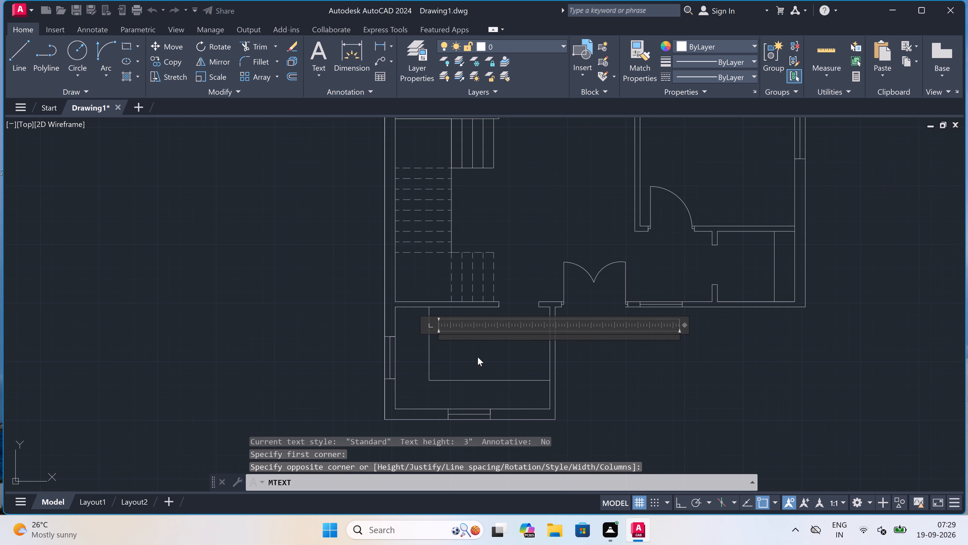
pyautogui.scroll(2, 478, 356)
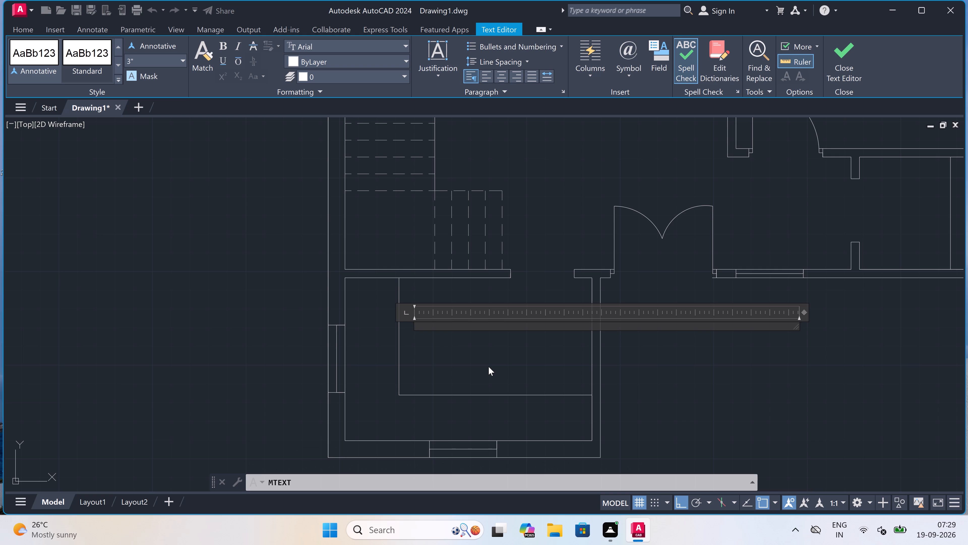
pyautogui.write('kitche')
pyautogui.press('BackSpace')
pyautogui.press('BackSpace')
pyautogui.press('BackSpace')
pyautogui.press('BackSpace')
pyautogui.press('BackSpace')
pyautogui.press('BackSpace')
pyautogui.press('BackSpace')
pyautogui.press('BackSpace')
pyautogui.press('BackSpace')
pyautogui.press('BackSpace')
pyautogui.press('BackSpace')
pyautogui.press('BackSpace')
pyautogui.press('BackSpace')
# Enter the room label KITCHEN with 11'0"X7'3" on a second line, and finish the text.
pyautogui.write('KITCHEN')
pyautogui.press('Return')
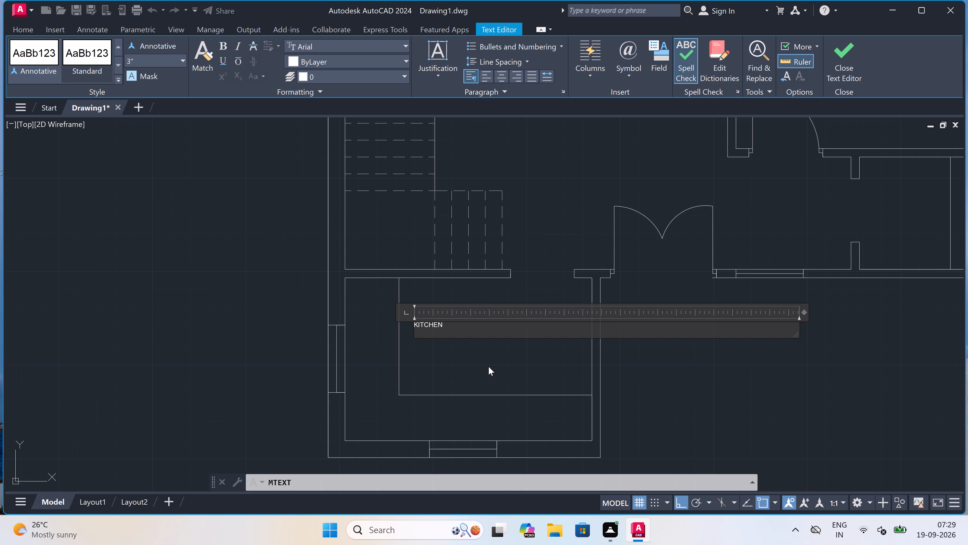
pyautogui.write('11')
pyautogui.write('\'0"X')
pyautogui.write("7'")
pyautogui.press('3')
pyautogui.hotkey('shift', '"')
pyautogui.click(489, 375)
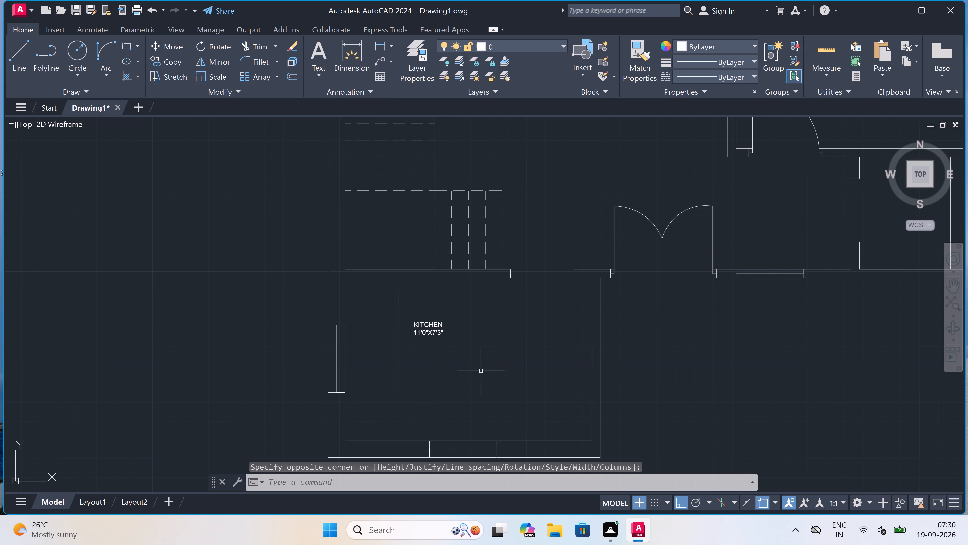
# Start a 3" multiline text label in the open area beside the staircase, with STAIR\DINING as its first line.
pyautogui.scroll(-3, 503, 414)
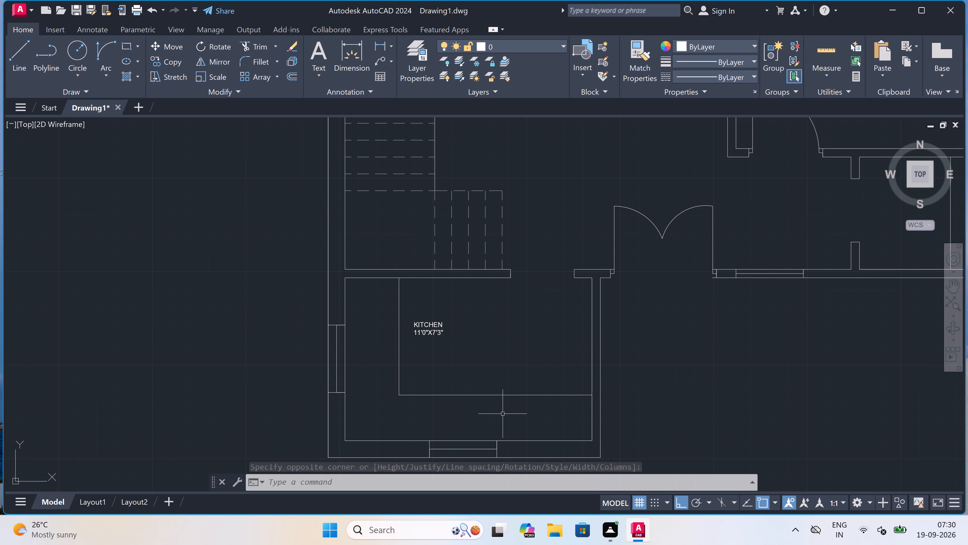
pyautogui.scroll(2, 533, 330)
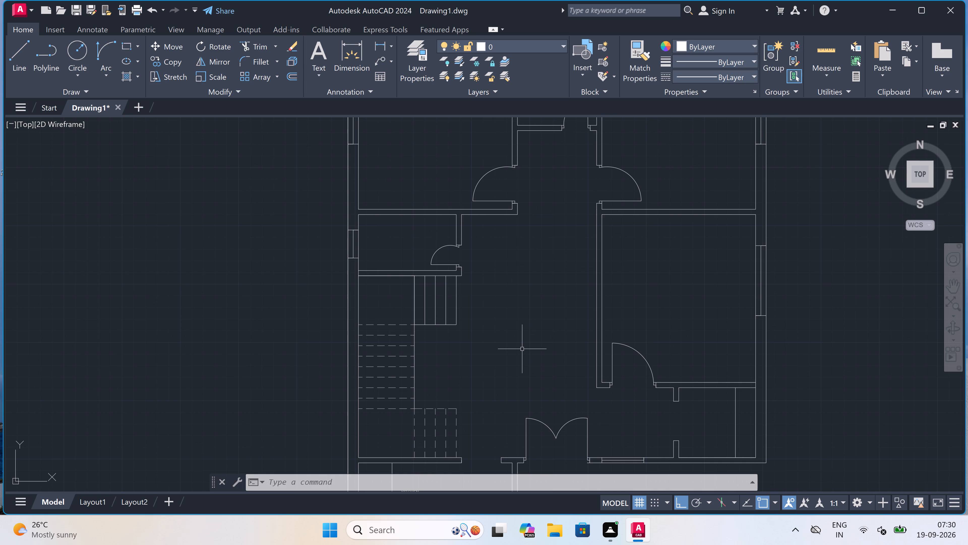
pyautogui.press('space')
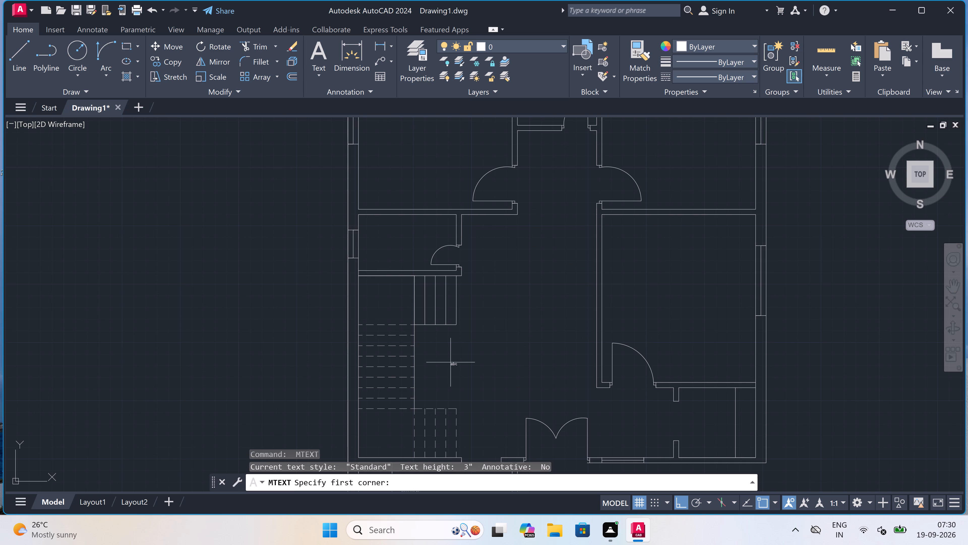
pyautogui.click(469, 349)
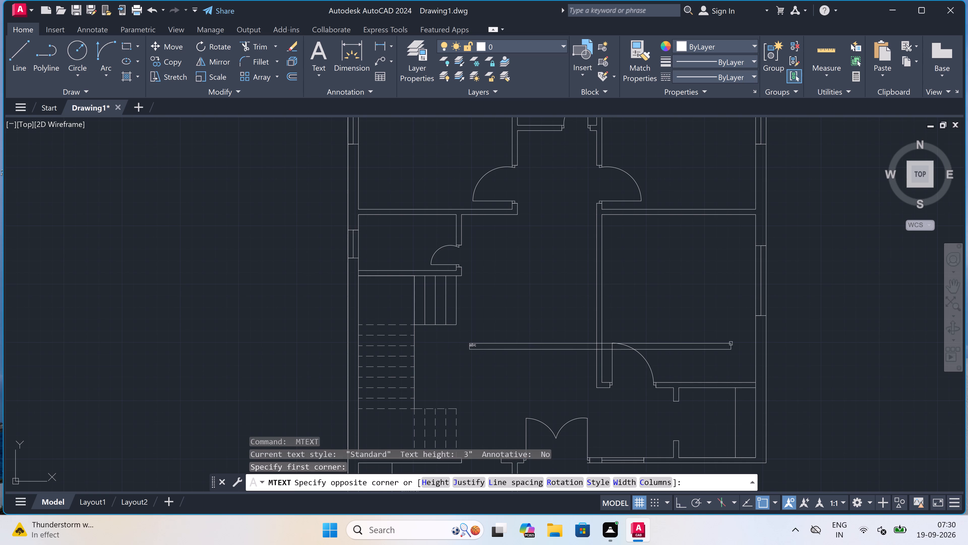
pyautogui.click(729, 361)
pyautogui.scroll(1, 503, 375)
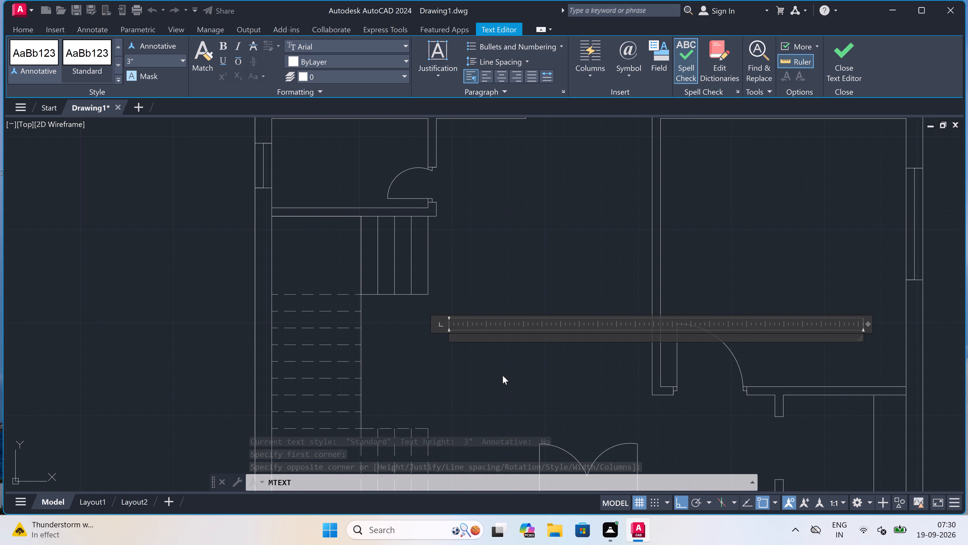
pyautogui.write('STAIR')
pyautogui.press('space')
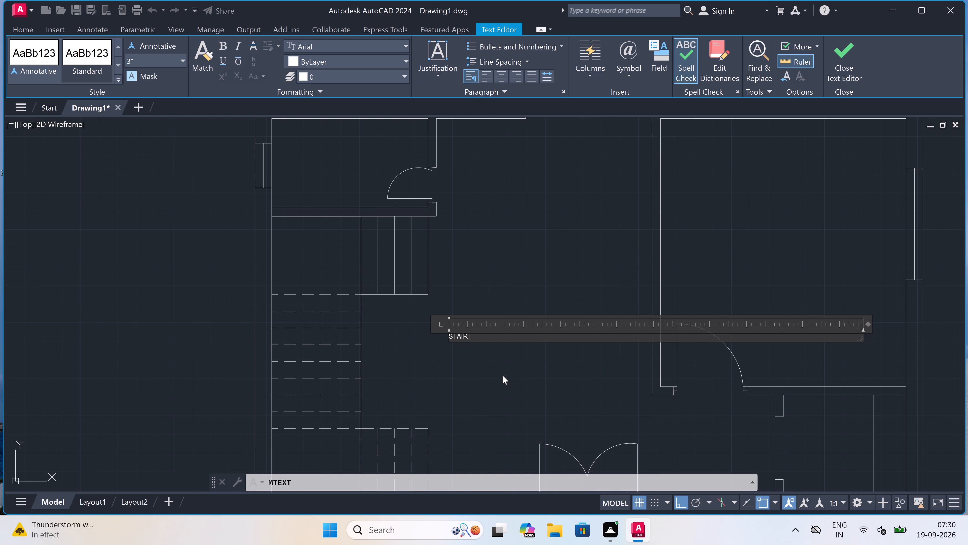
pyautogui.press('\\')
pyautogui.press('space')
pyautogui.press('space')
pyautogui.press('space')
pyautogui.press('BackSpace')
pyautogui.press('BackSpace')
pyautogui.press('BackSpace')
pyautogui.press('BackSpace')
pyautogui.press('BackSpace')
pyautogui.press('\\')
pyautogui.press('d')
pyautogui.write('INING')
# Add the size 17'1"X13'0" as the second line under STAIR\DINING, and finish the text.
pyautogui.press('Return')
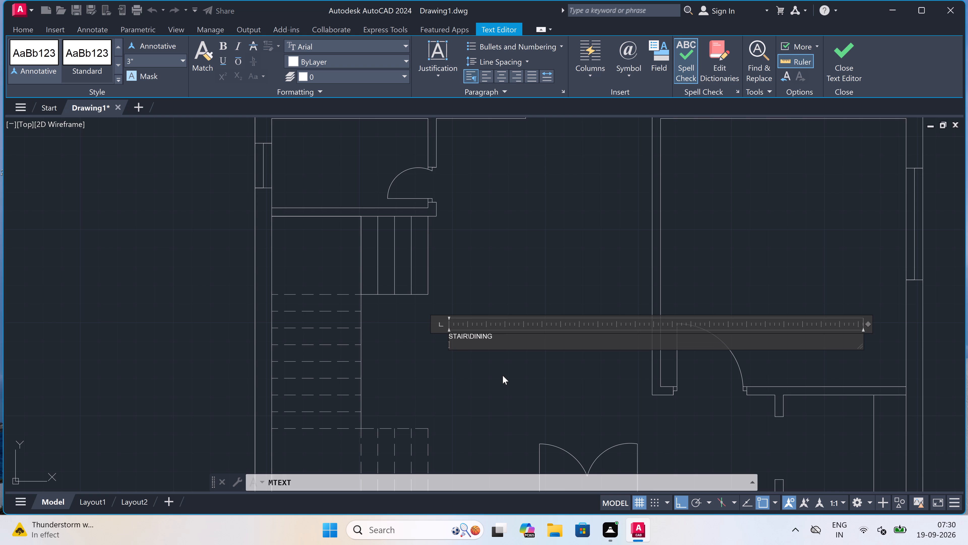
pyautogui.press('1')
pyautogui.press('7')
pyautogui.press("'")
pyautogui.press('1')
pyautogui.hotkey('shift', '"')
pyautogui.press('x')
pyautogui.write('13')
pyautogui.write('\'0"')
pyautogui.click(543, 279)
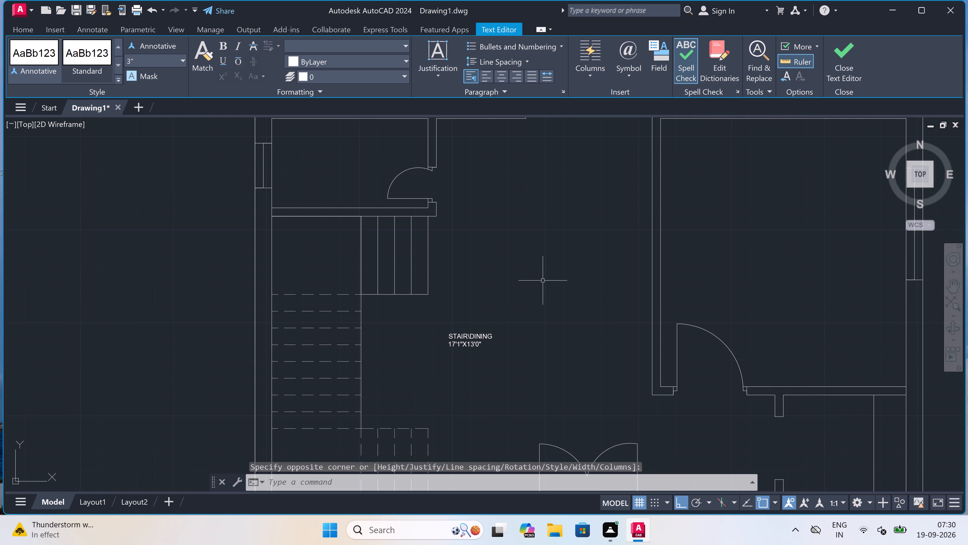
# Start a 3" multiline text label in the small room at the plan's lower-right corner, with POOJA as its first line.
pyautogui.scroll(-4, 527, 303)
pyautogui.scroll(2, 582, 286)
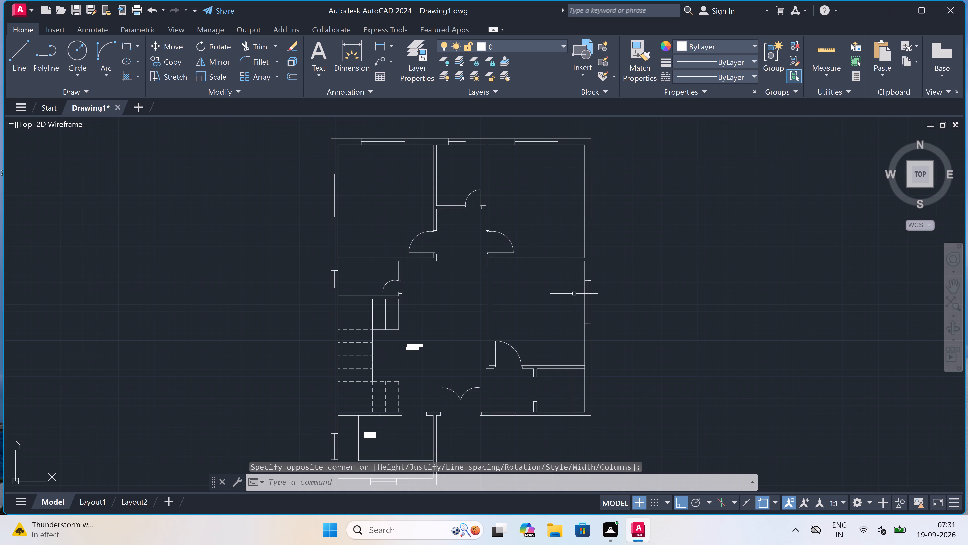
pyautogui.scroll(2, 550, 400)
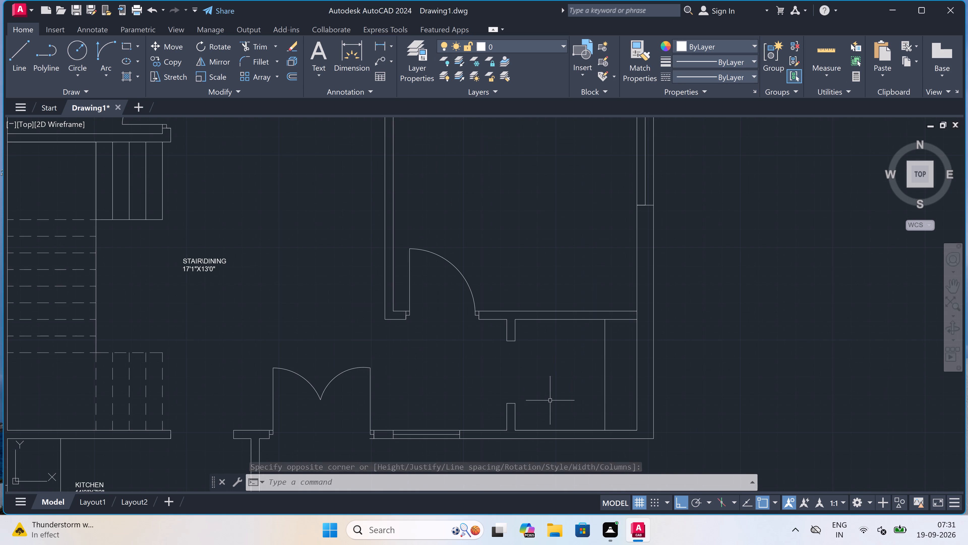
pyautogui.scroll(1, 549, 386)
pyautogui.press('space')
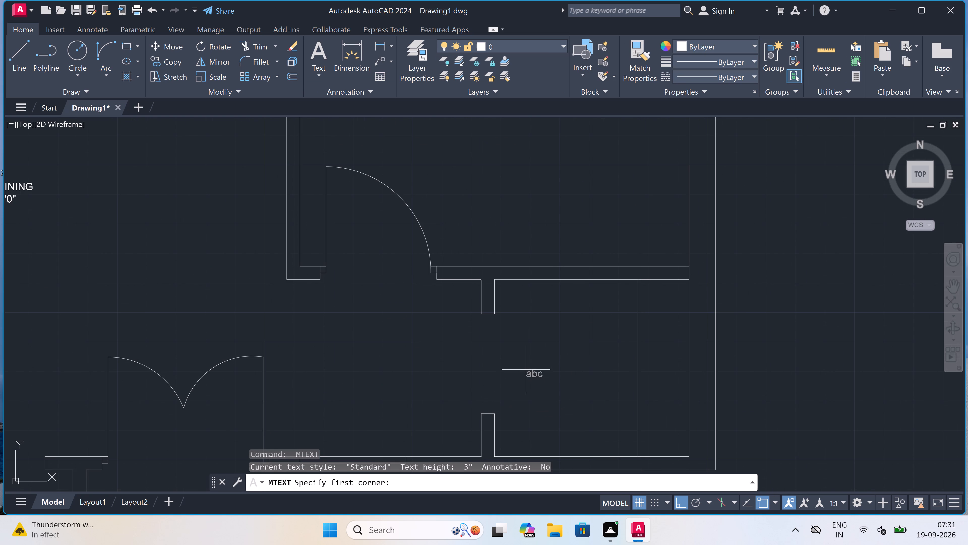
pyautogui.click(518, 358)
pyautogui.click(786, 402)
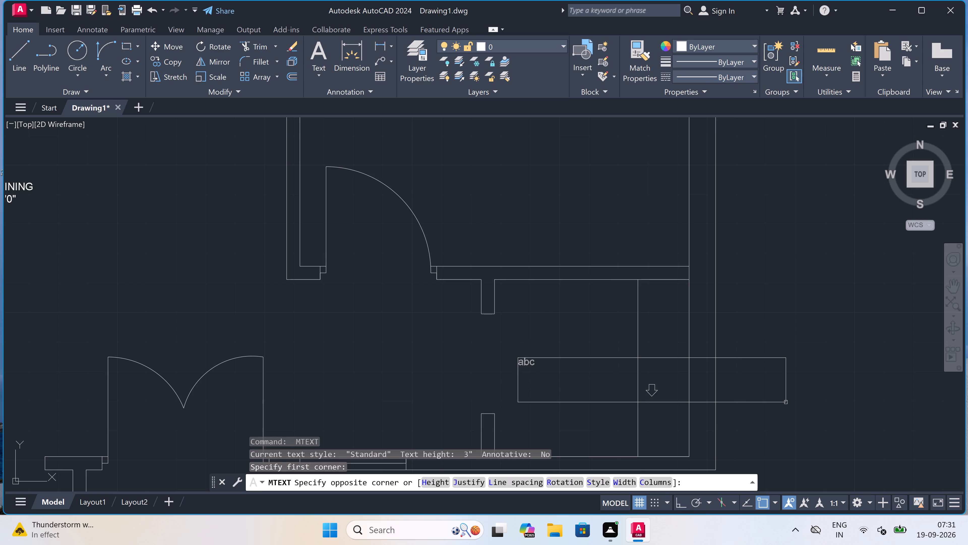
pyautogui.write('POOJA')
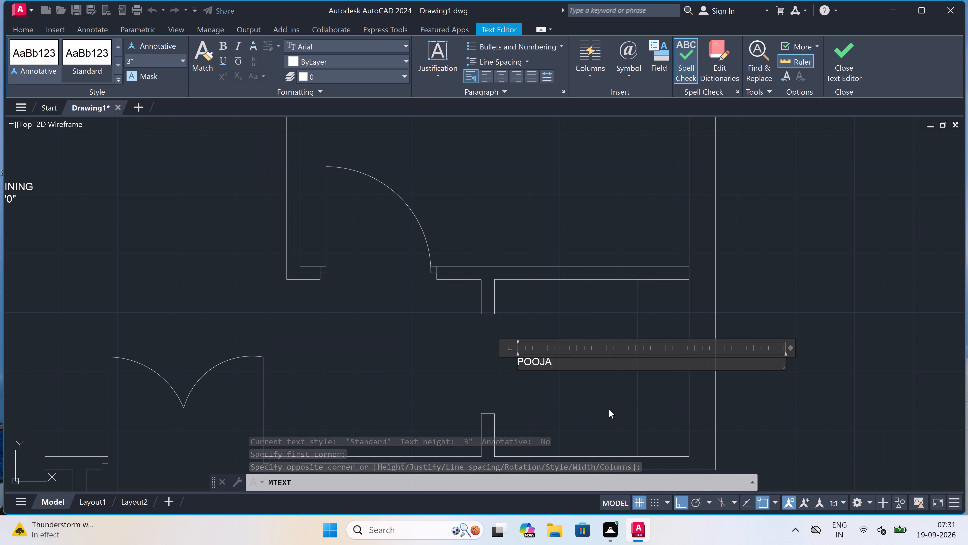
# Add the size 5'6"X5'0" as the second line under POOJA, and finish the text.
pyautogui.press('Return')
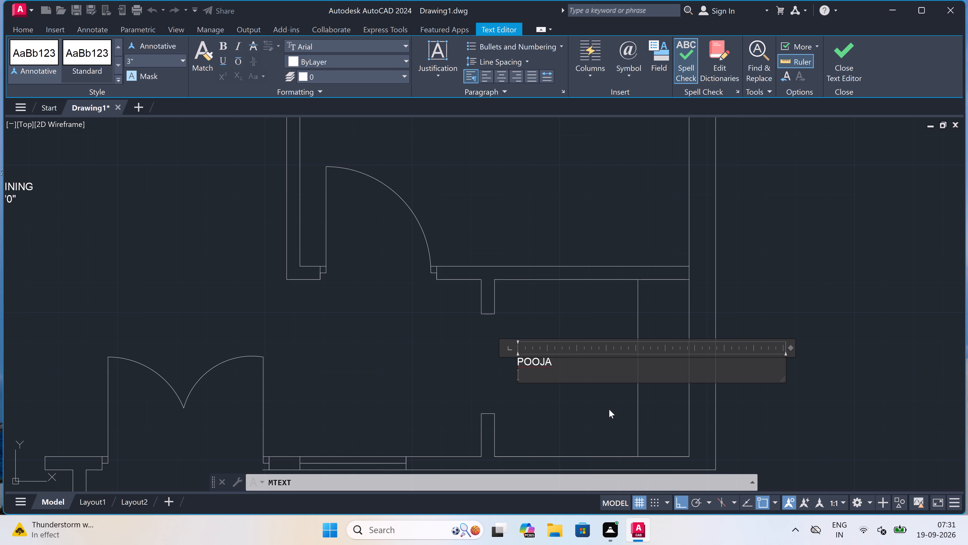
pyautogui.press('5')
pyautogui.press("'")
pyautogui.press('6')
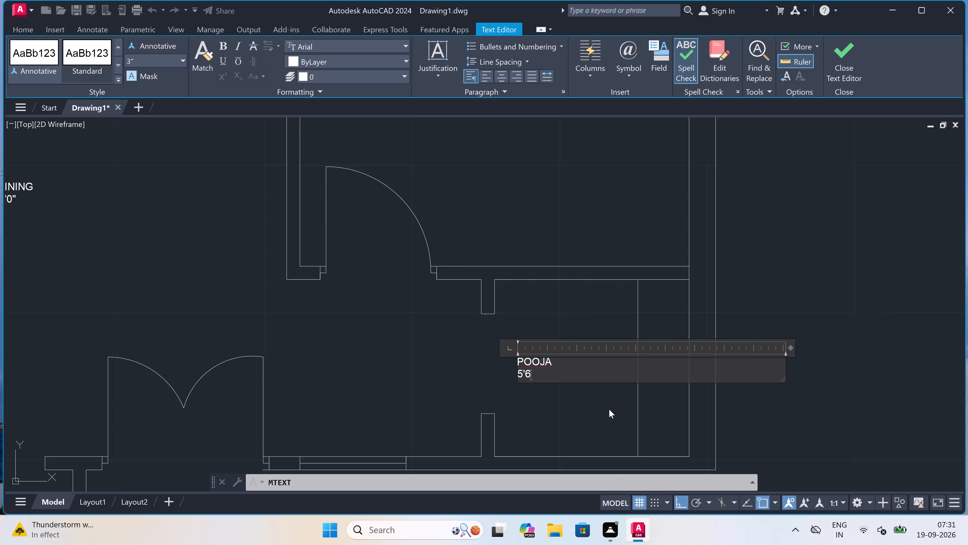
pyautogui.hotkey('shift', '"')
pyautogui.press('x')
pyautogui.write('5\'0"')
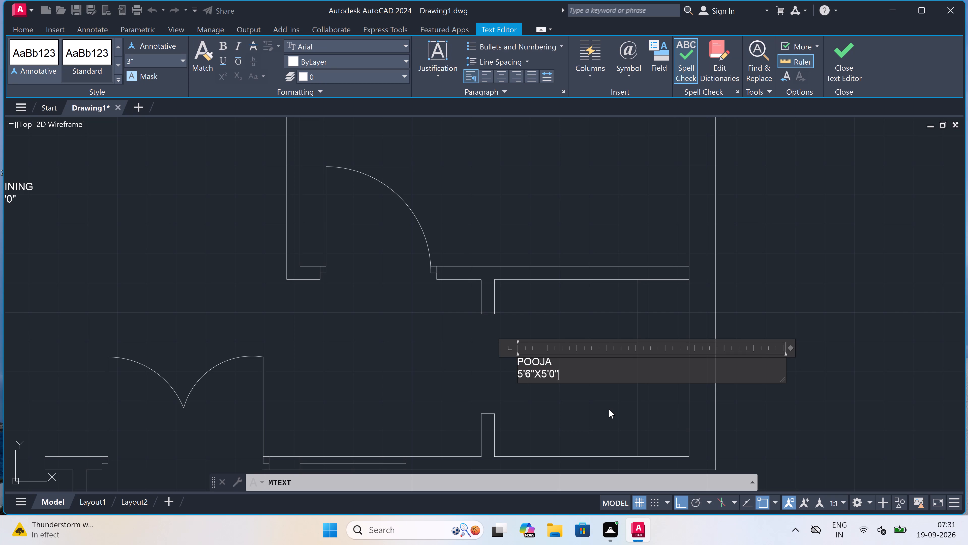
pyautogui.doubleClick(581, 403)
pyautogui.scroll(-4, 521, 387)
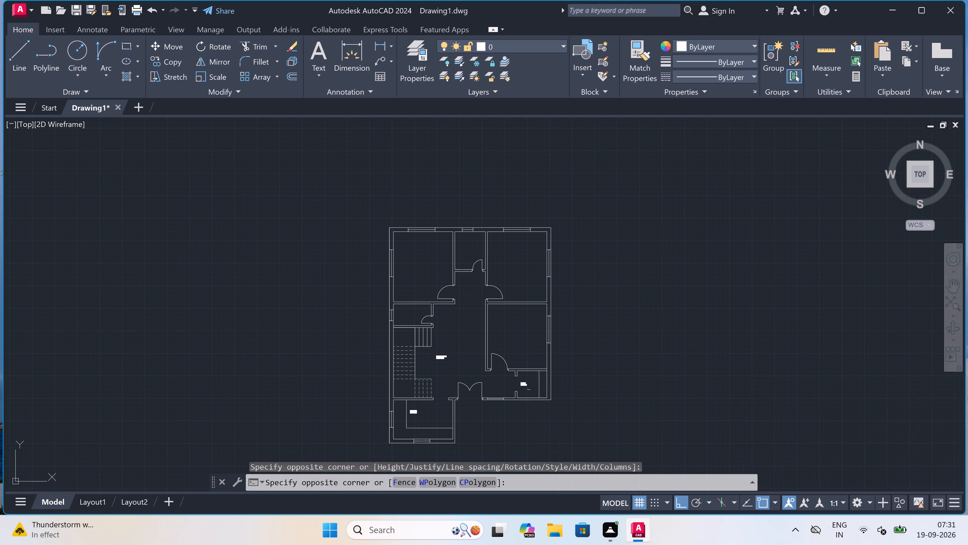
pyautogui.scroll(2, 521, 387)
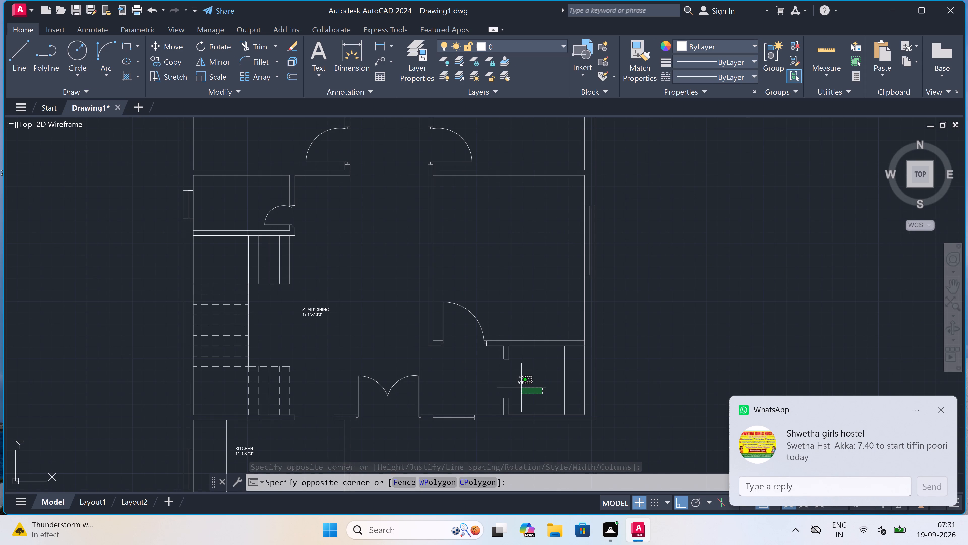
pyautogui.press('Escape')
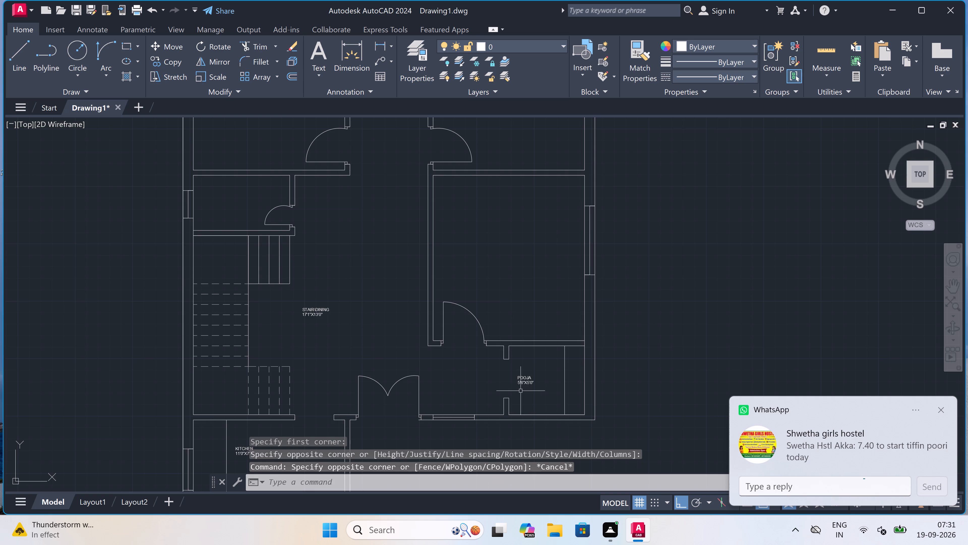
# Label the room directly above the pooja room with 3" multiline text reading LIVING and 11'0"X12'0" on a second line.
pyautogui.scroll(-1, 521, 392)
pyautogui.scroll(2, 534, 345)
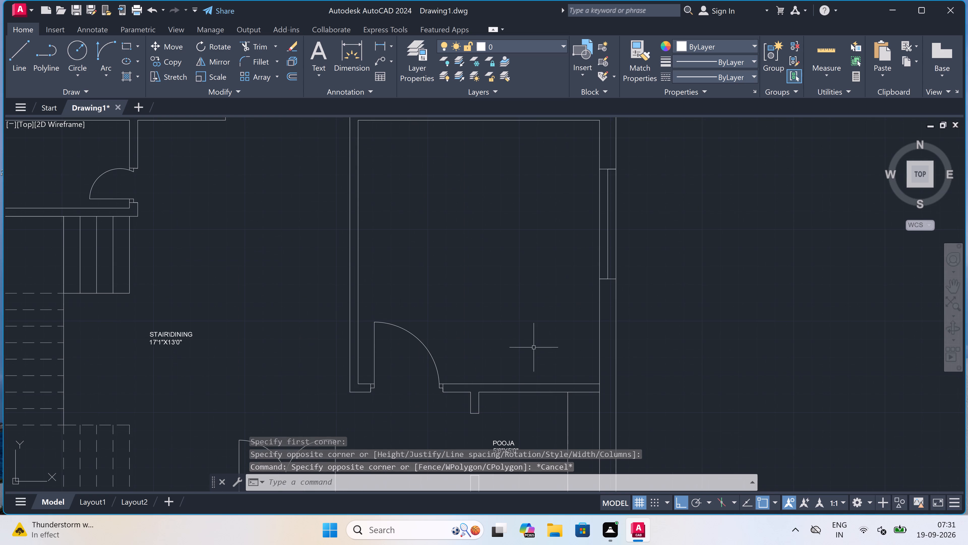
pyautogui.scroll(1, 517, 379)
pyautogui.press('space')
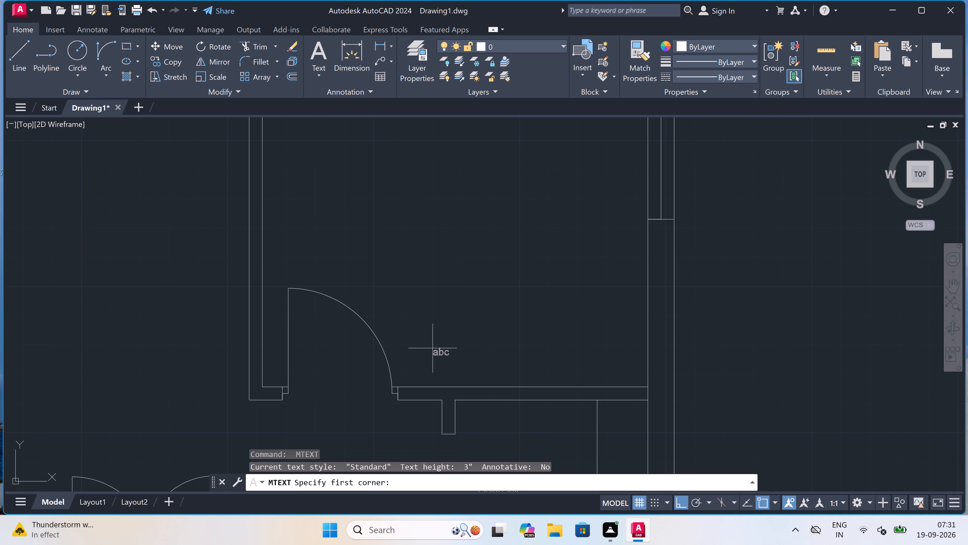
pyautogui.moveTo(433, 348); pyautogui.dragTo(437, 348)
pyautogui.click(667, 363)
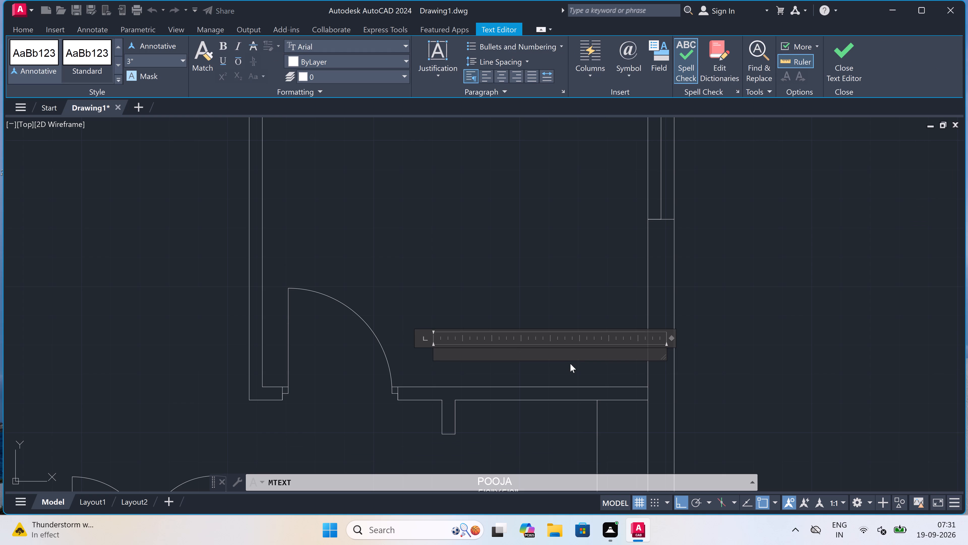
pyautogui.write('LIVING')
pyautogui.press('Return')
pyautogui.write('11')
pyautogui.write('\'0"X')
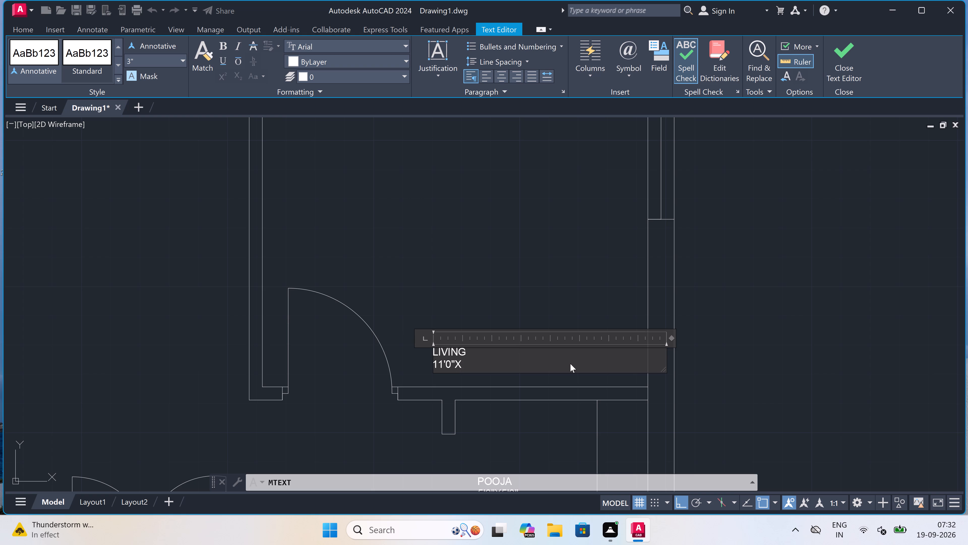
pyautogui.write('12')
pyautogui.write('\'0"')
pyautogui.click(489, 303)
# Start a 3" multiline text label beside the door of the upper-right room, with BEDROOM as its first line.
pyautogui.scroll(-5, 463, 292)
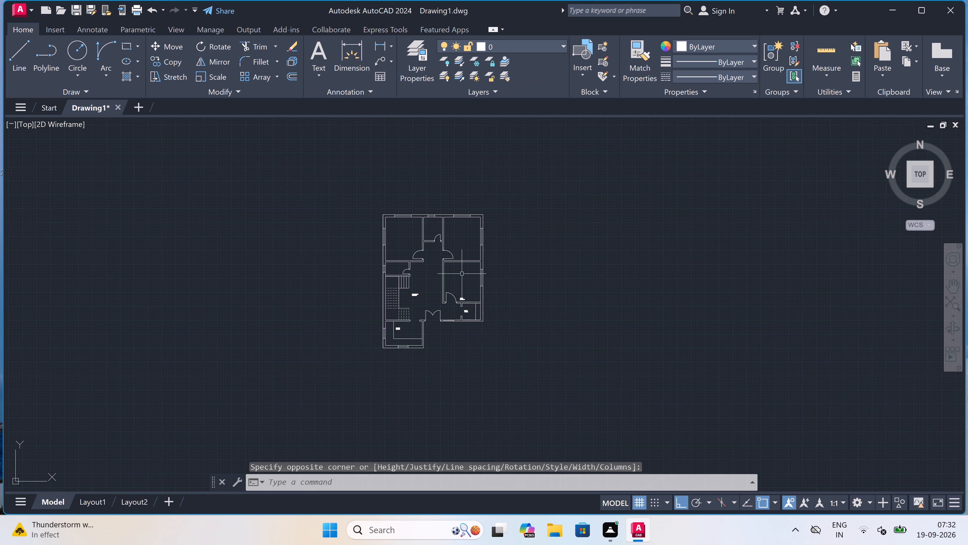
pyautogui.scroll(2, 463, 235)
pyautogui.scroll(2, 465, 265)
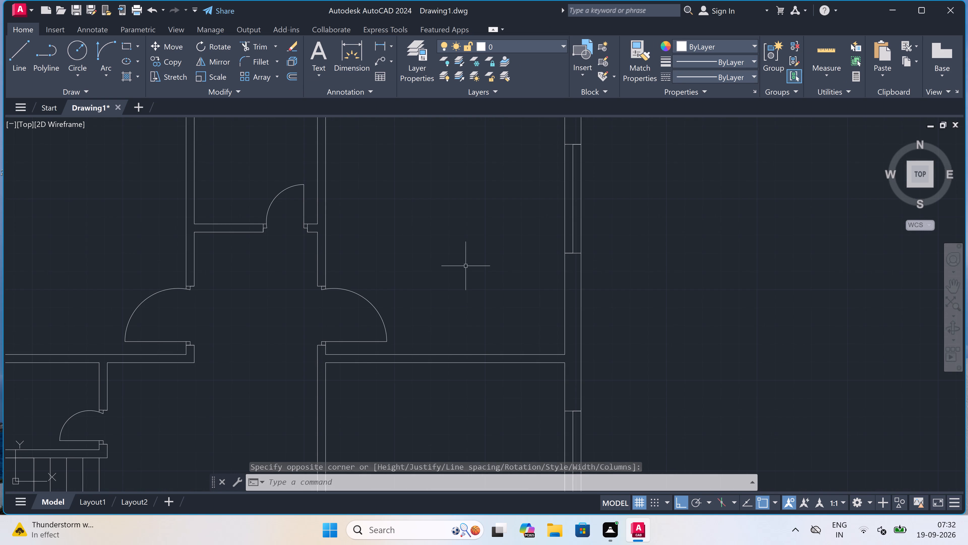
pyautogui.press('space')
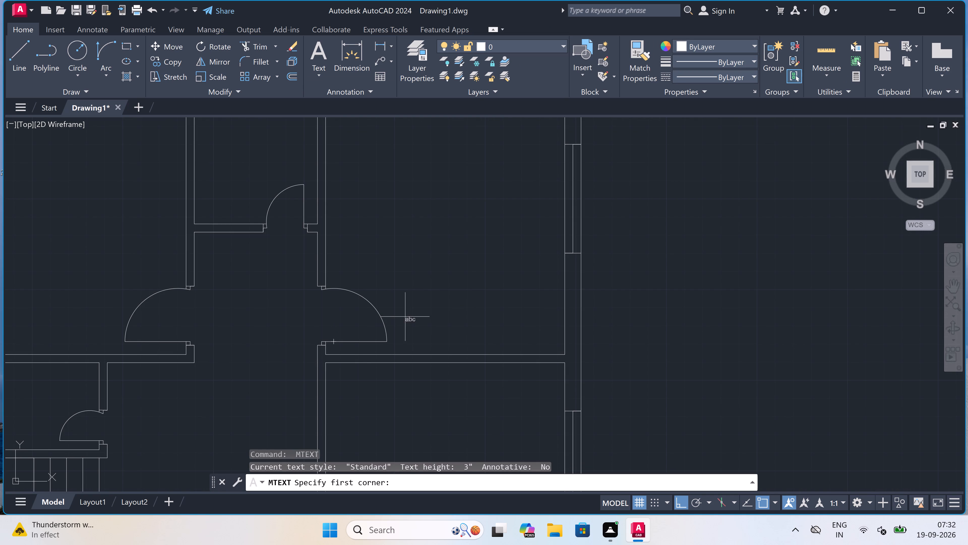
pyautogui.moveTo(423, 317); pyautogui.dragTo(425, 318)
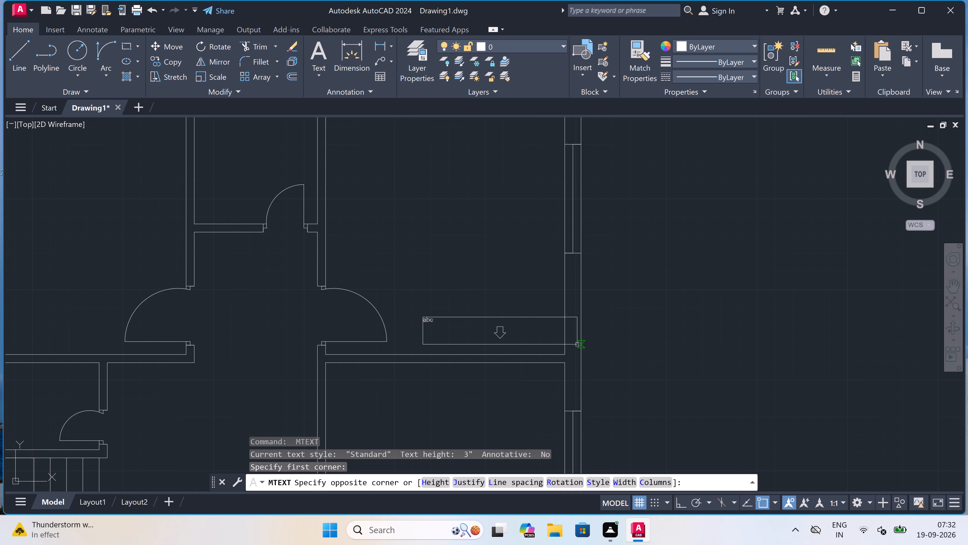
pyautogui.click(676, 348)
pyautogui.scroll(1, 439, 342)
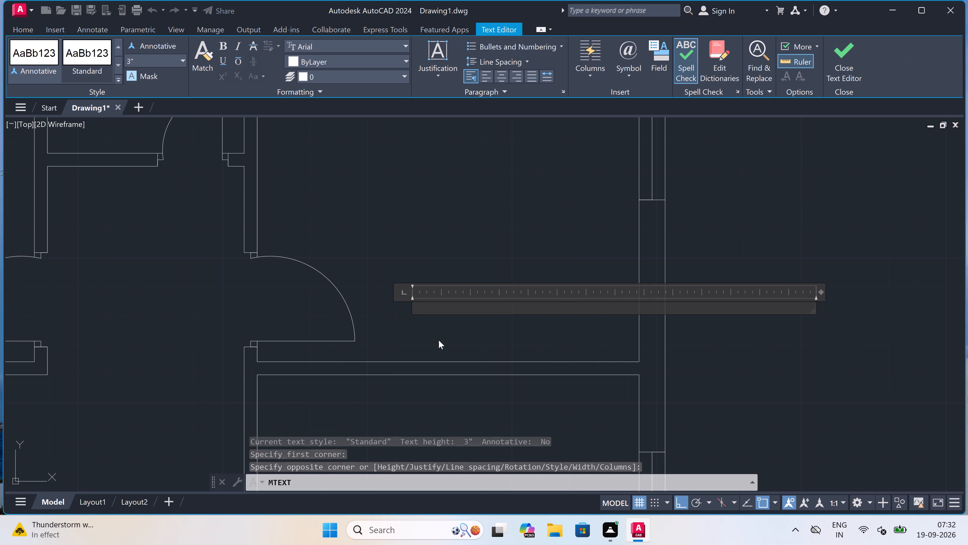
pyautogui.write('BEDROOM')
# Add the size 11'0"X13'0" as the second line under BEDROOM, and finish the text.
pyautogui.press('Return')
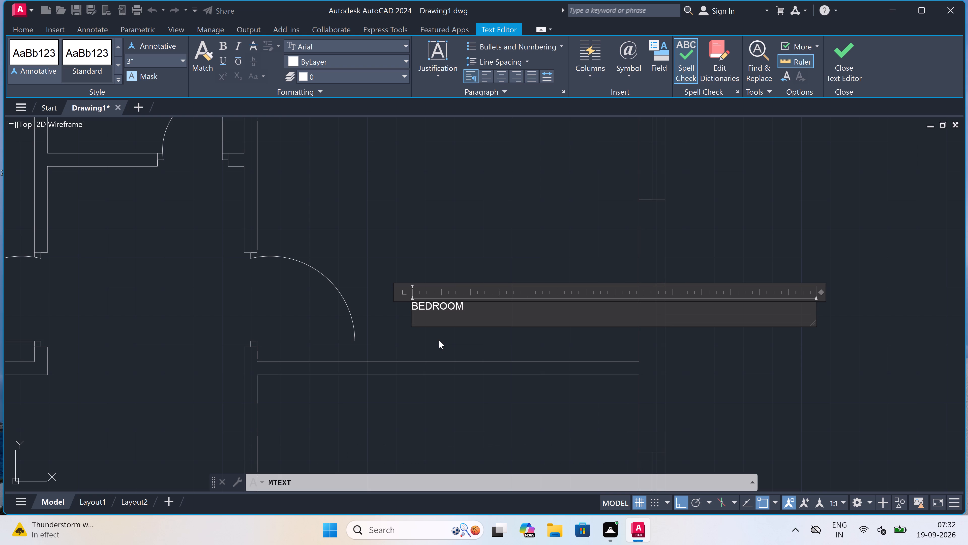
pyautogui.write('11')
pyautogui.write('\'0"')
pyautogui.press('x')
pyautogui.write('13')
pyautogui.write('\'0"')
pyautogui.doubleClick(412, 272)
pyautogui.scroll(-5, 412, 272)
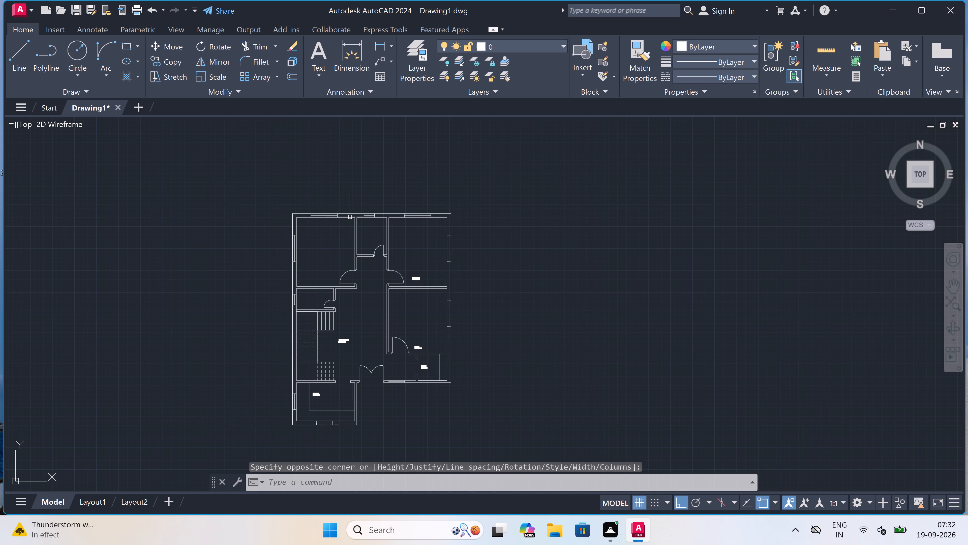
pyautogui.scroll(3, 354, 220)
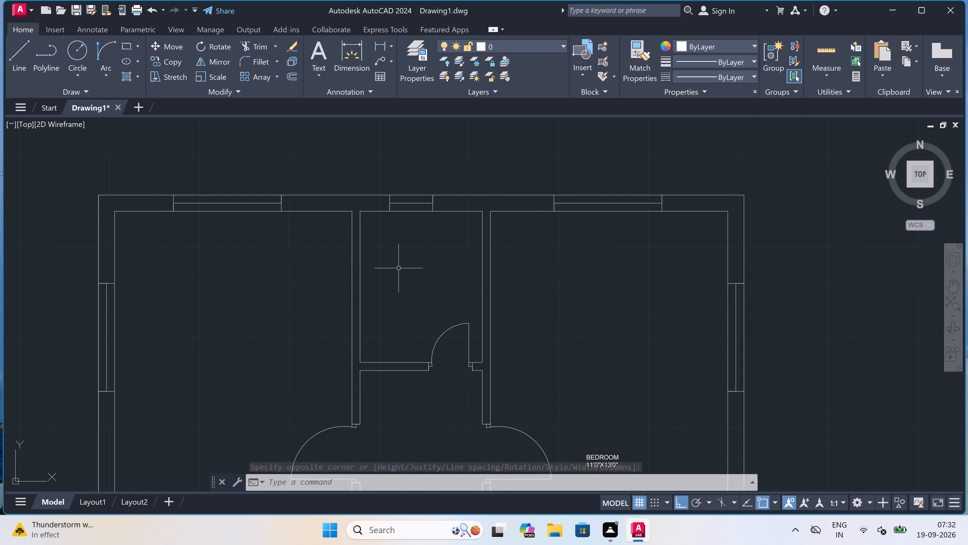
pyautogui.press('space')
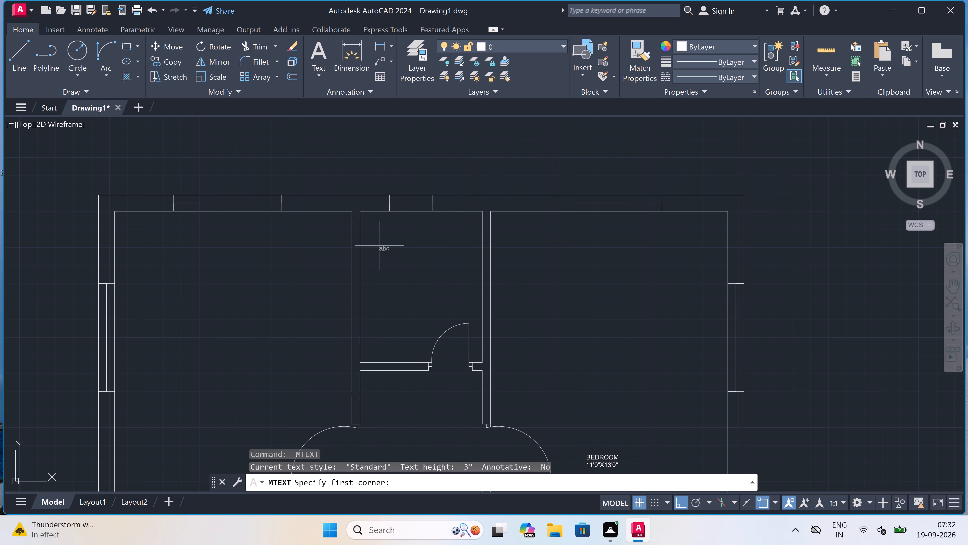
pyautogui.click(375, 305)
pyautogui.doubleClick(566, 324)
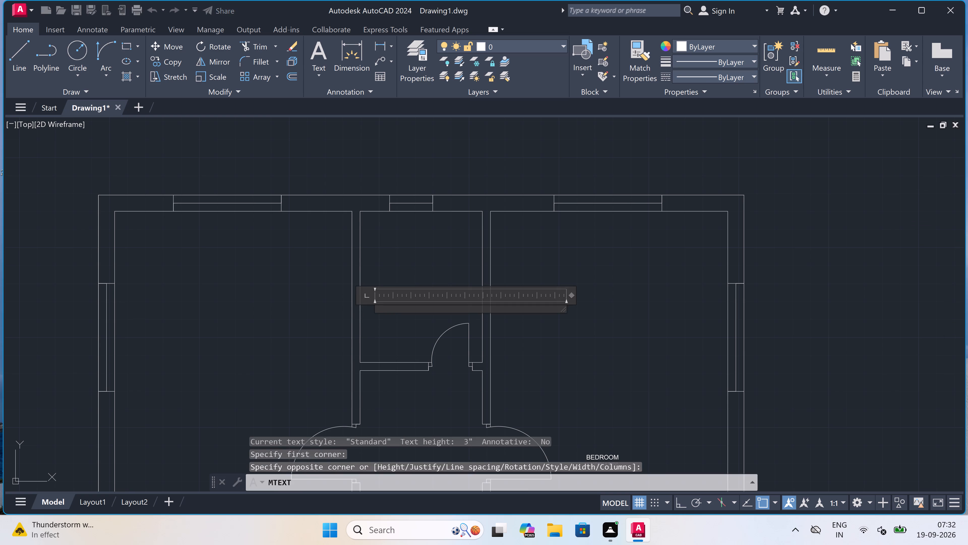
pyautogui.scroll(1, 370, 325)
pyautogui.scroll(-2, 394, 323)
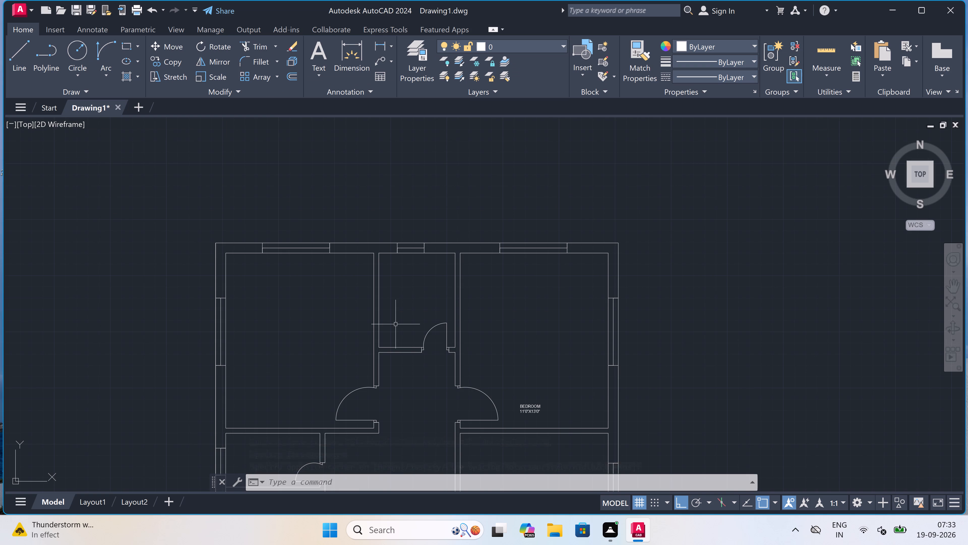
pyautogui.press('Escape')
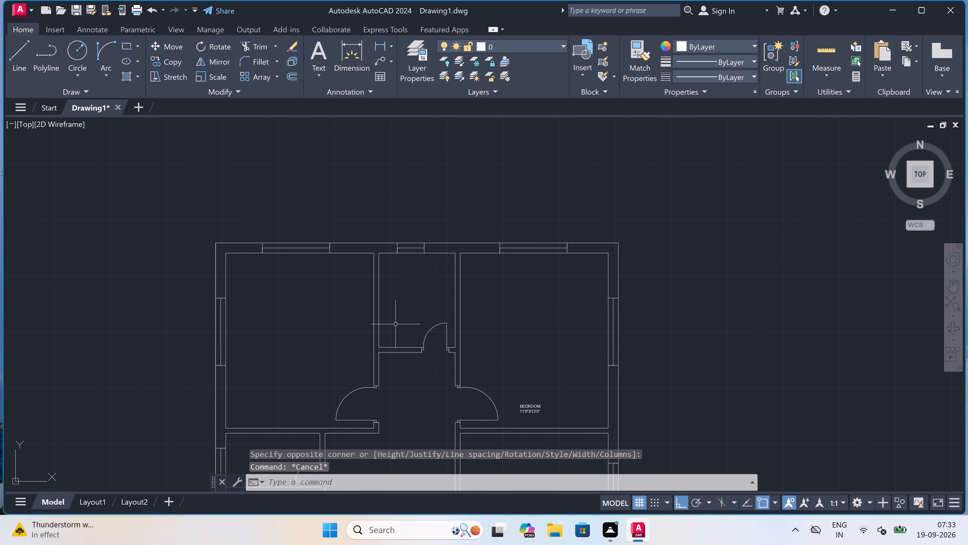
# Start a 3" multiline text label in the small upper-middle room, beside its door, with TOILET as its first line.
pyautogui.write('MT')
pyautogui.press('space')
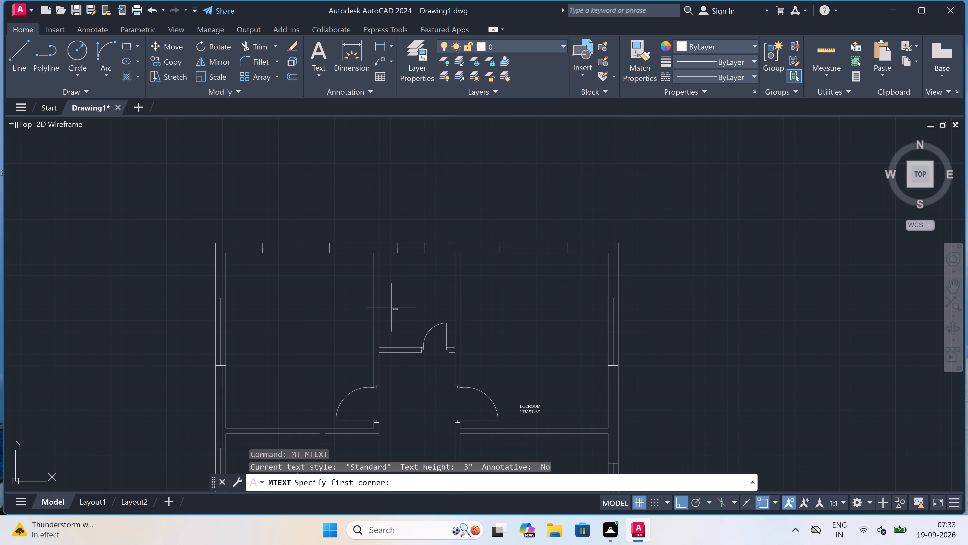
pyautogui.click(389, 314)
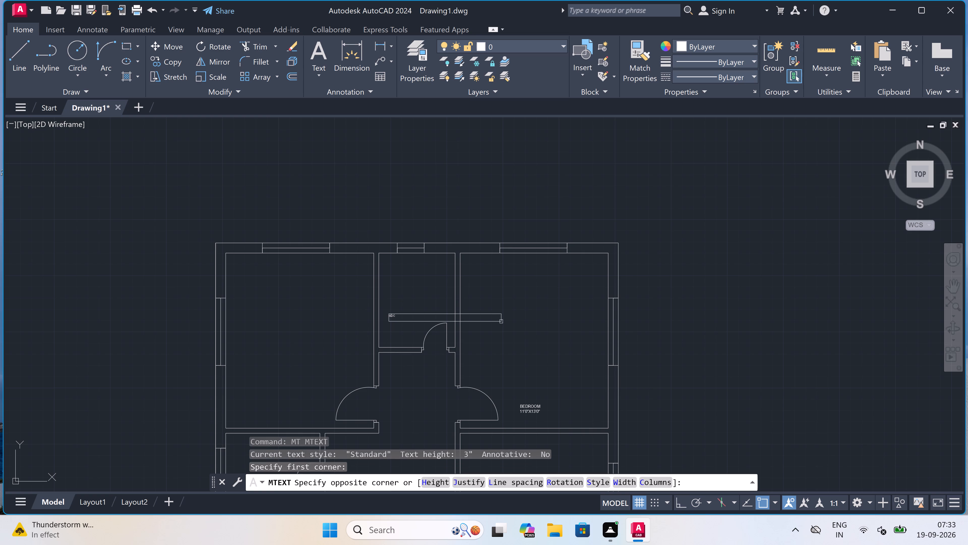
pyautogui.click(507, 324)
pyautogui.scroll(2, 408, 331)
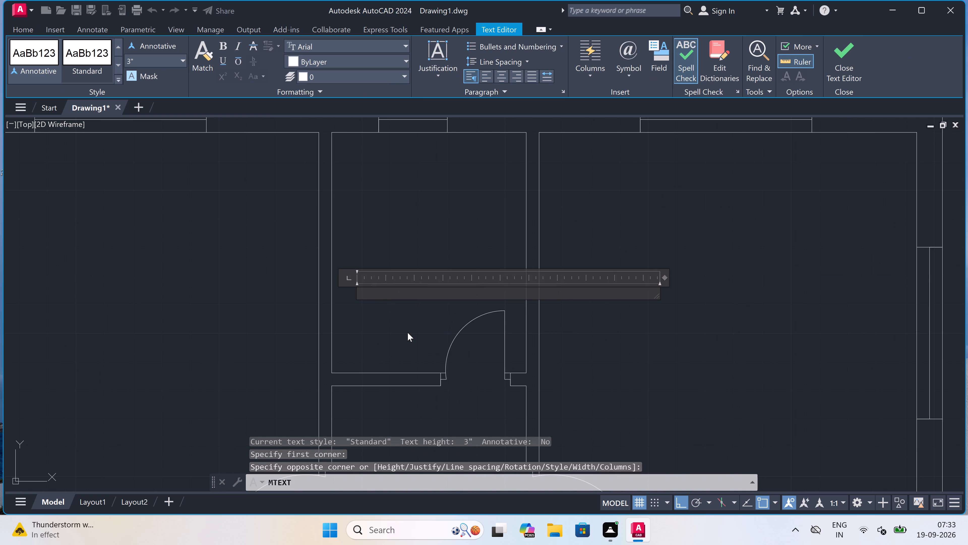
pyautogui.write('TOILET')
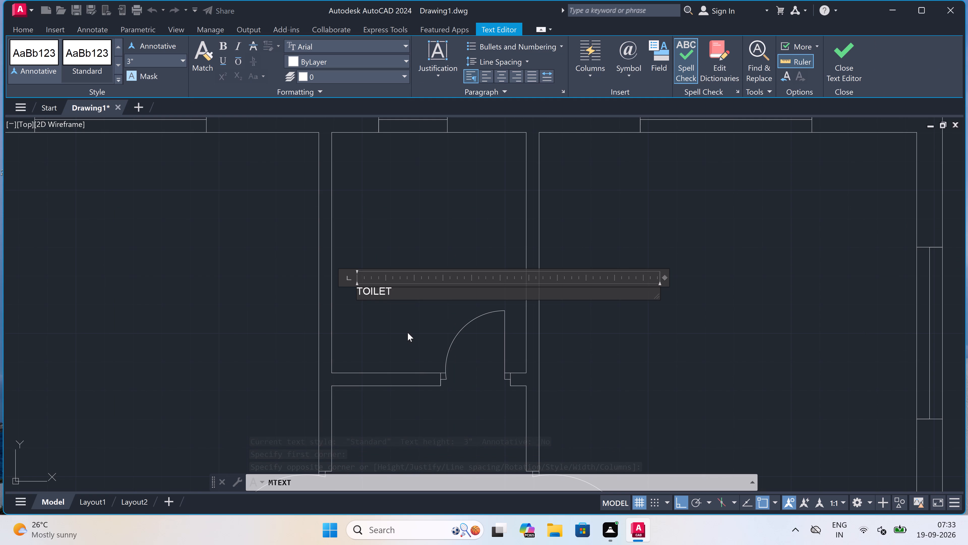
# Add the size 5'8"X7'0" as the second line under TOILET, and finish the text.
pyautogui.press('Return')
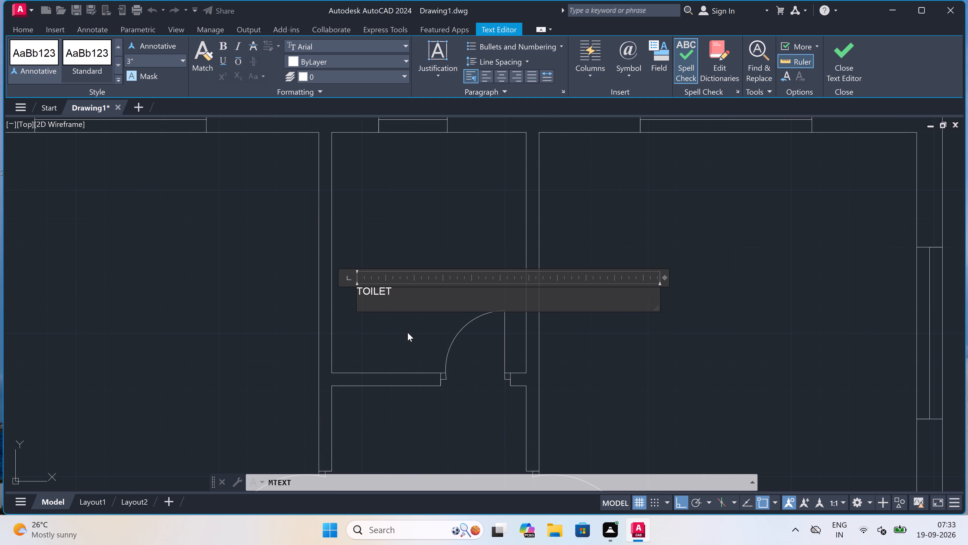
pyautogui.write("8'")
pyautogui.press('BackSpace')
pyautogui.press('BackSpace')
pyautogui.press('BackSpace')
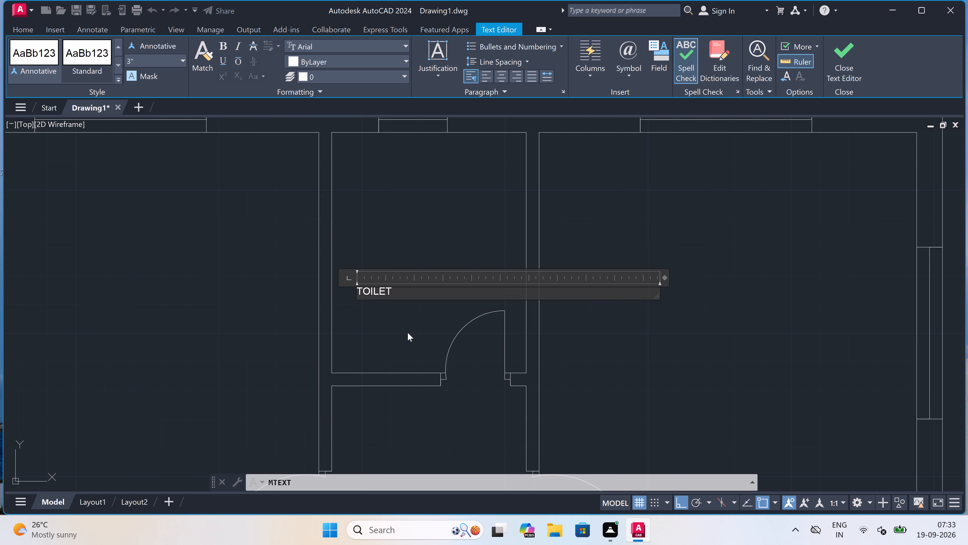
pyautogui.press('Return')
pyautogui.write("5'")
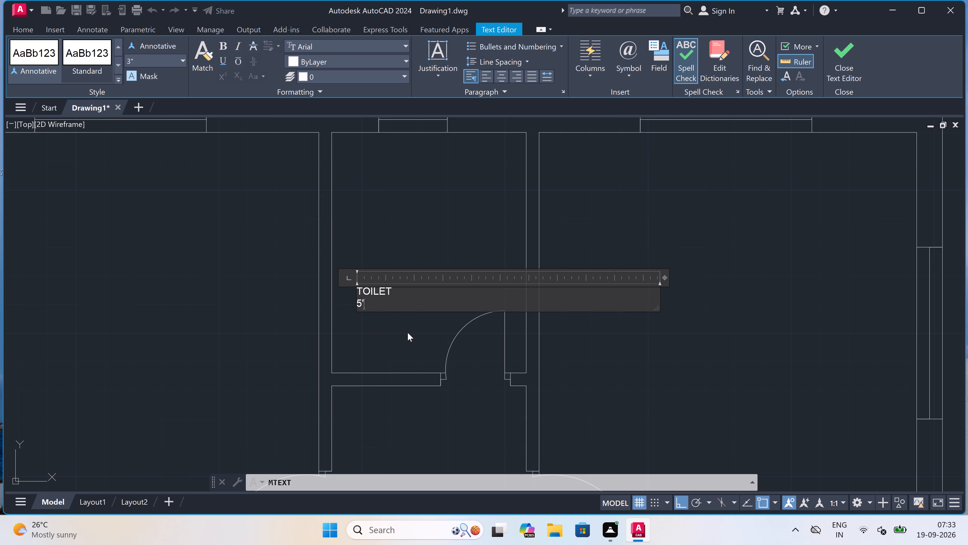
pyautogui.press('8')
pyautogui.hotkey('shift', '"')
pyautogui.press('x')
pyautogui.write('7\'0"')
pyautogui.click(385, 346)
# Label the upper-left room near its lower wall with 3" multiline text reading BEDROOM and 11'0"X13'0" on a second line.
pyautogui.scroll(-3, 384, 336)
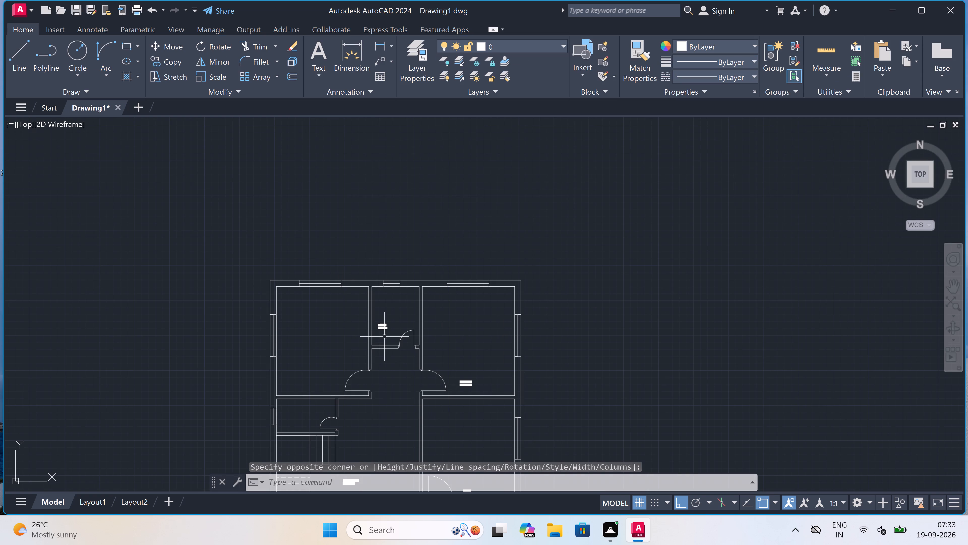
pyautogui.scroll(2, 291, 386)
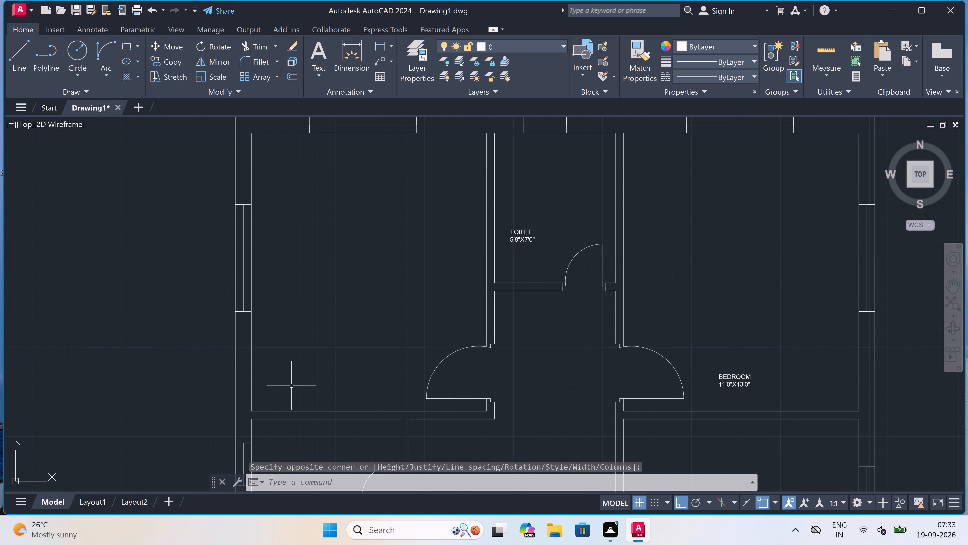
pyautogui.press('space')
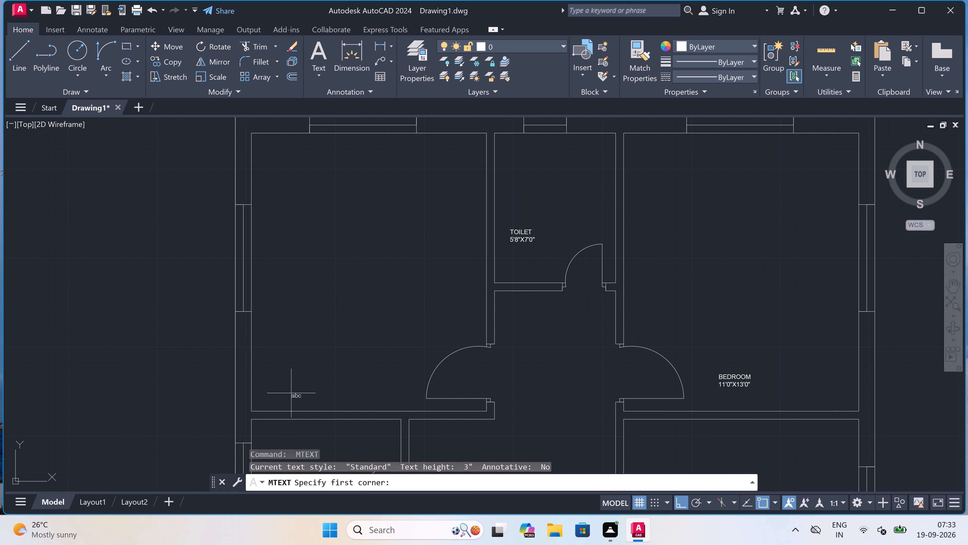
pyautogui.click(281, 377)
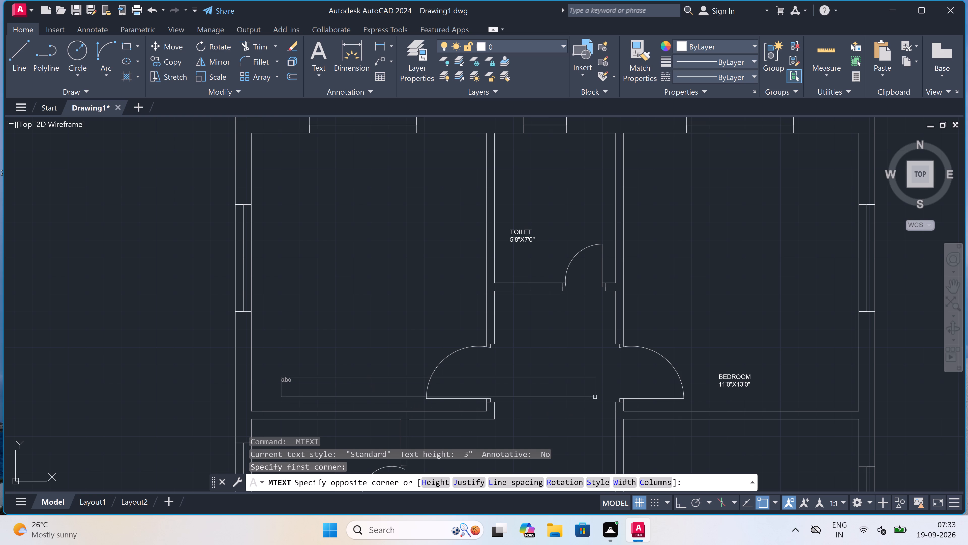
pyautogui.click(599, 388)
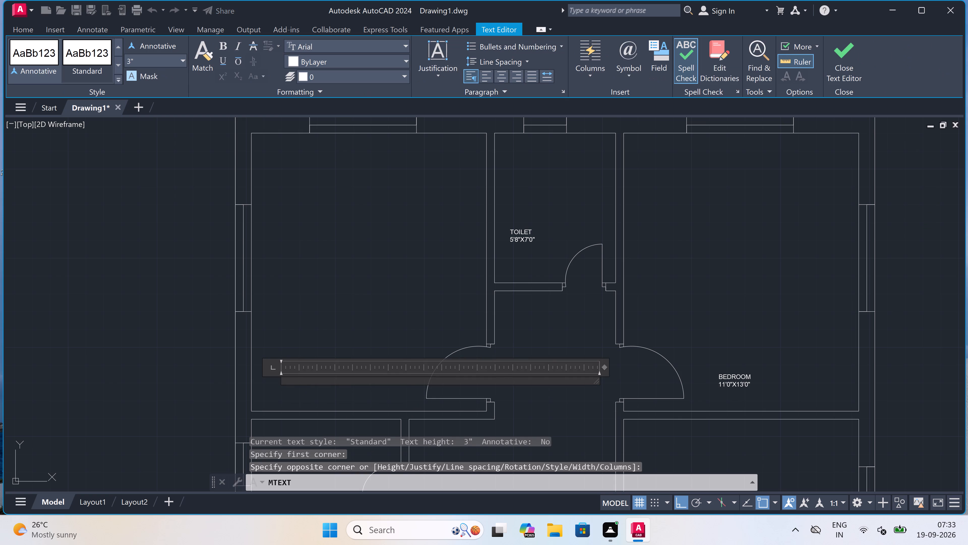
pyautogui.scroll(1, 304, 380)
pyautogui.write('BEDROOM')
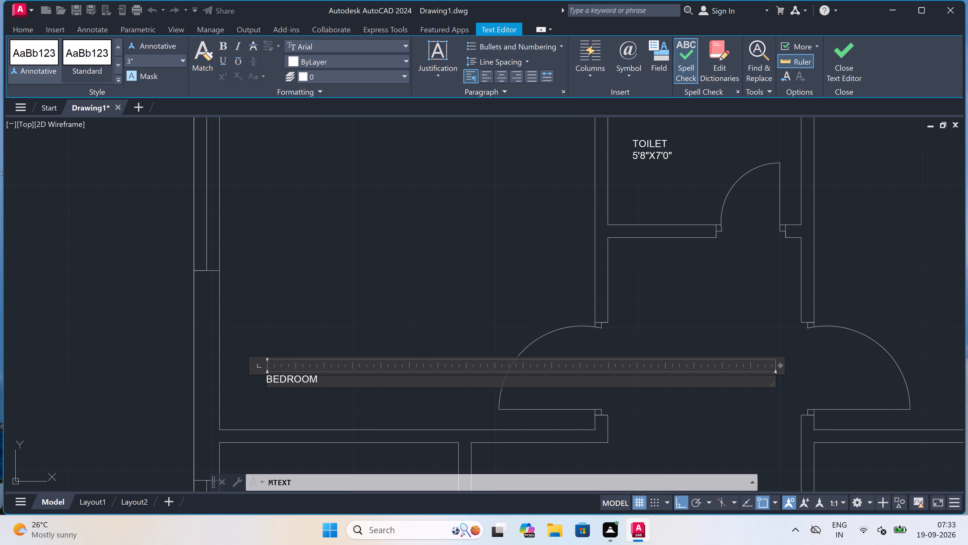
pyautogui.press('Return')
pyautogui.write('11')
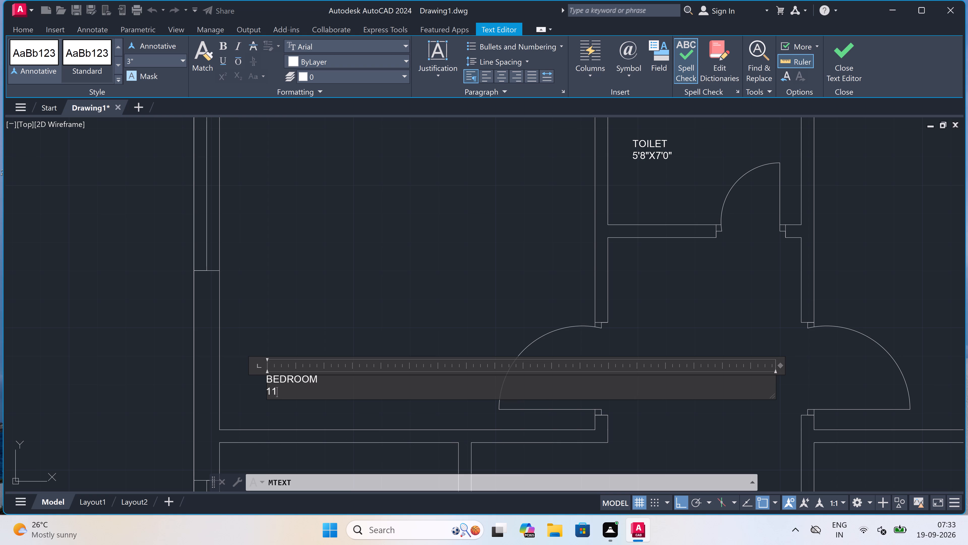
pyautogui.write('\'0"')
pyautogui.press('x')
pyautogui.write('13\'0"')
pyautogui.click(330, 331)
# Label the small room between the upper-left bedroom and the staircase with 3" multiline text reading TOILET and 7'7"X4'0" on a second line.
pyautogui.scroll(-3, 325, 329)
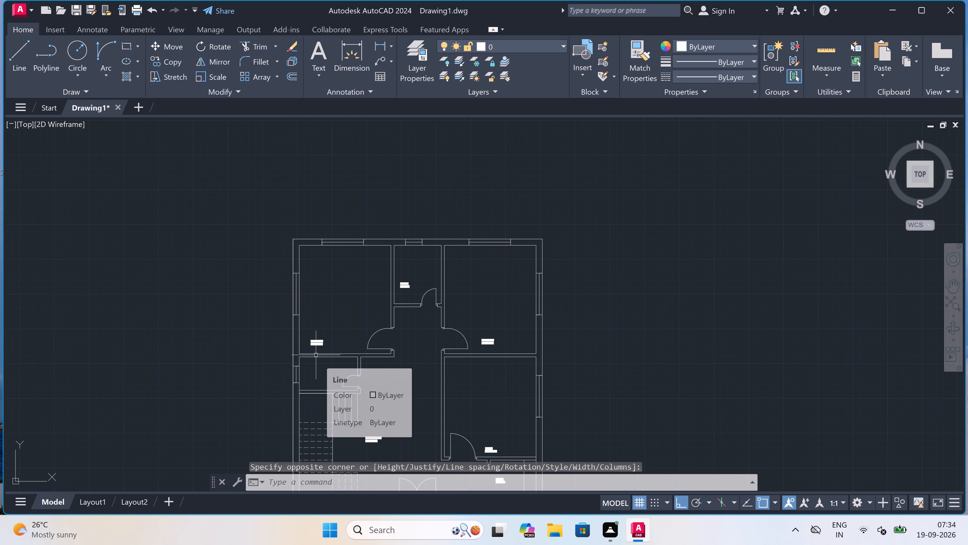
pyautogui.scroll(-1, 308, 392)
pyautogui.scroll(3, 308, 392)
pyautogui.scroll(1, 344, 381)
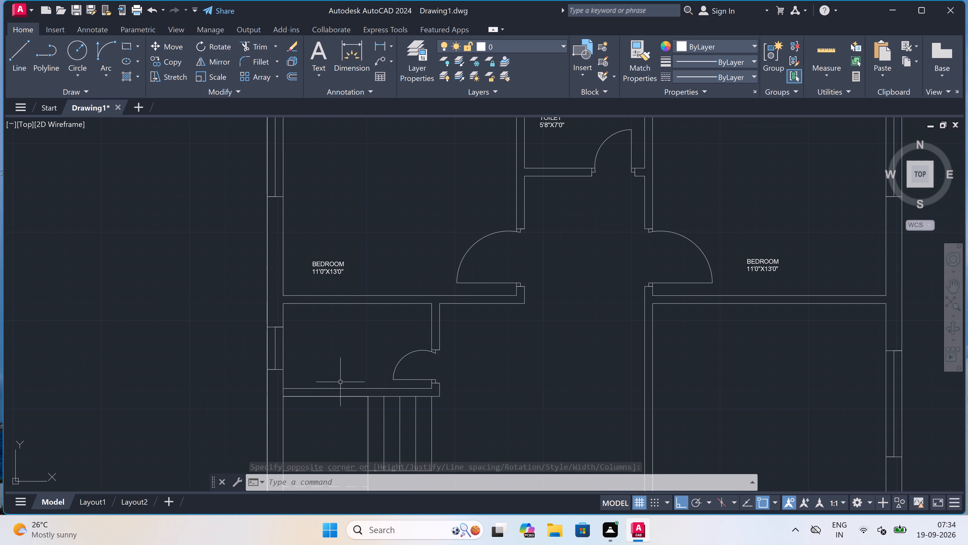
pyautogui.press('space')
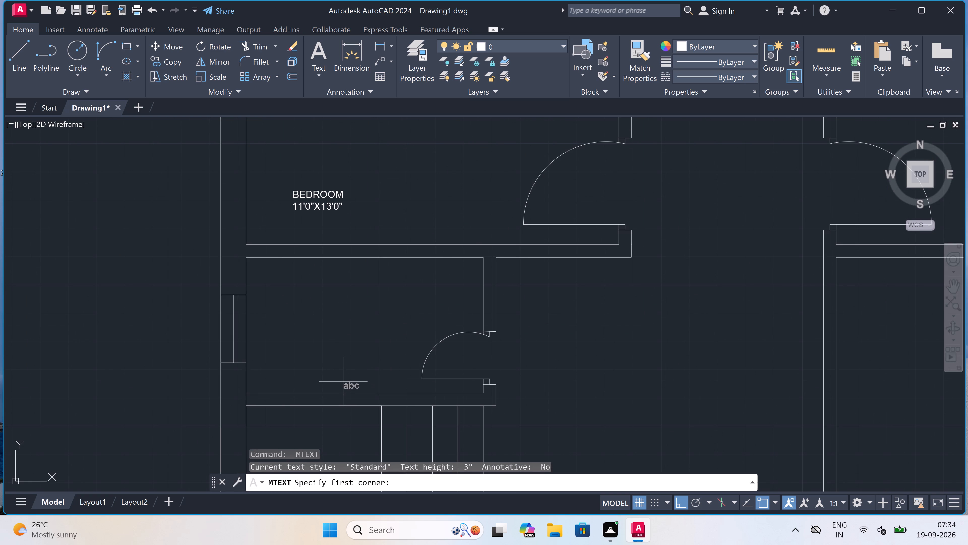
pyautogui.click(357, 291)
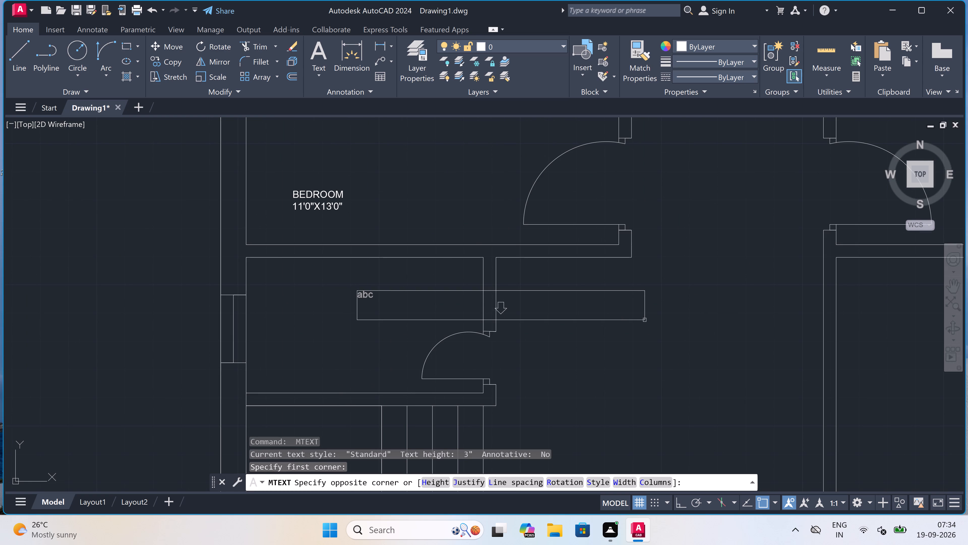
pyautogui.click(645, 320)
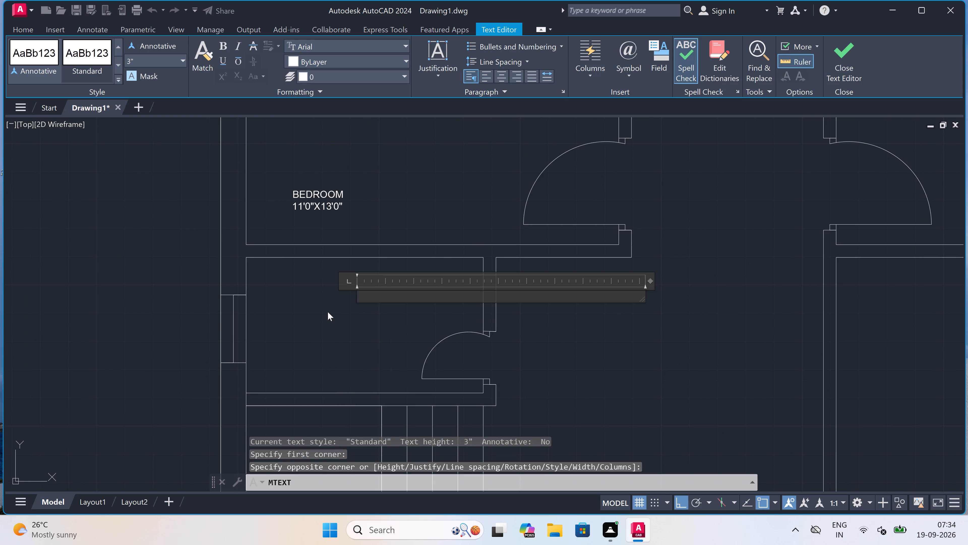
pyautogui.press('t')
pyautogui.write('OILET')
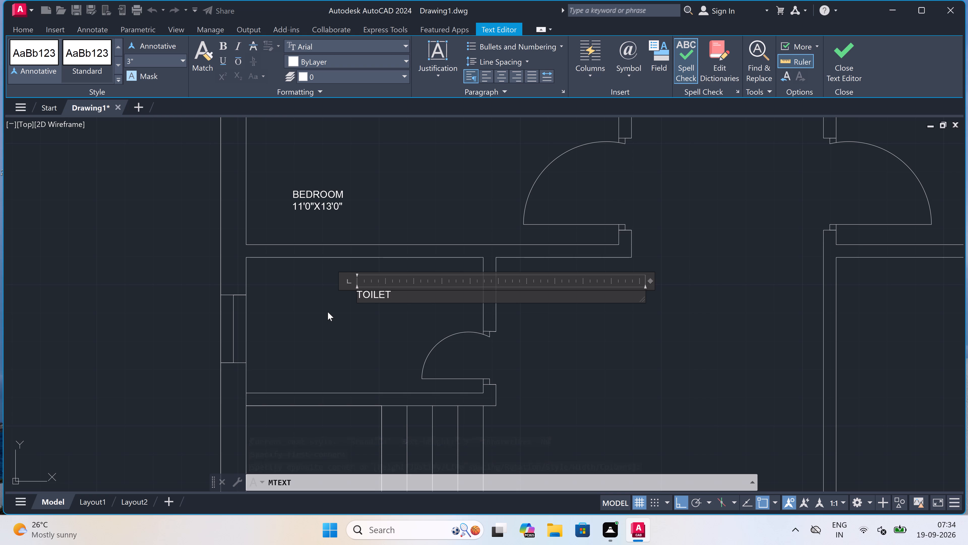
pyautogui.press('Return')
pyautogui.write("7'7")
pyautogui.hotkey('shift', '"')
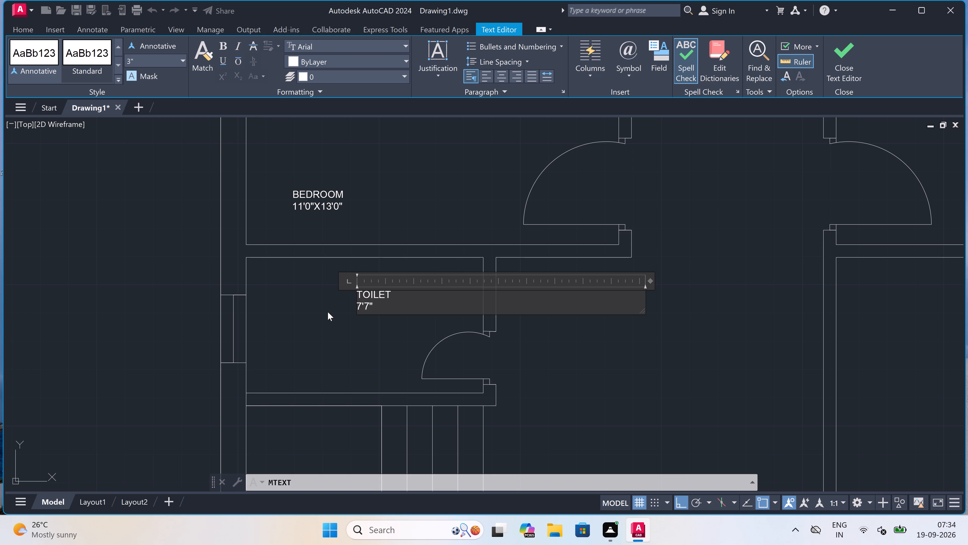
pyautogui.press('x')
pyautogui.write("4'0")
pyautogui.hotkey('shift', '"')
pyautogui.click(315, 311)
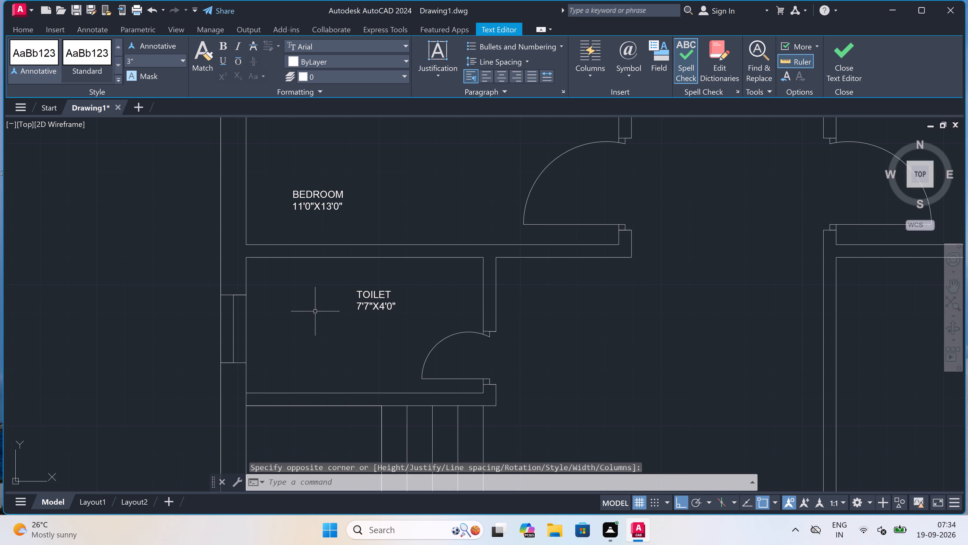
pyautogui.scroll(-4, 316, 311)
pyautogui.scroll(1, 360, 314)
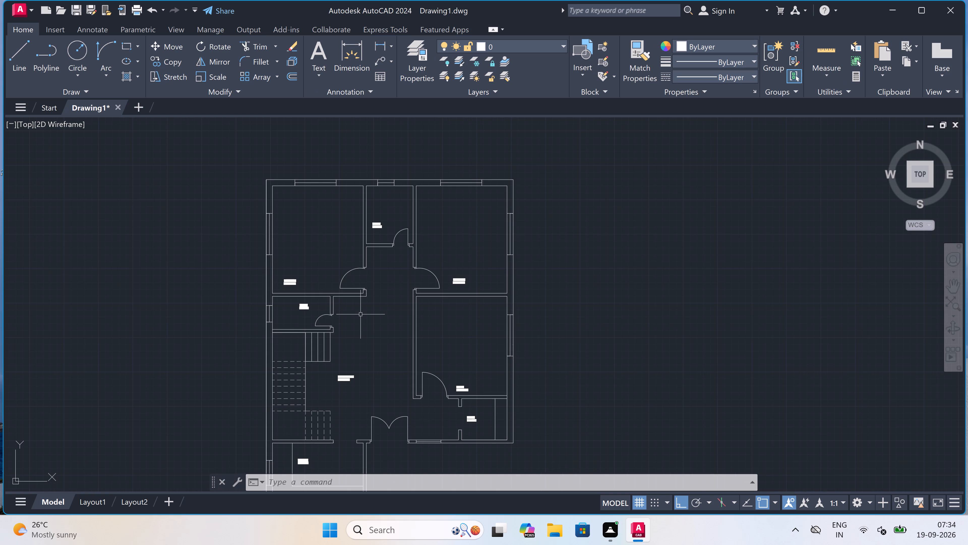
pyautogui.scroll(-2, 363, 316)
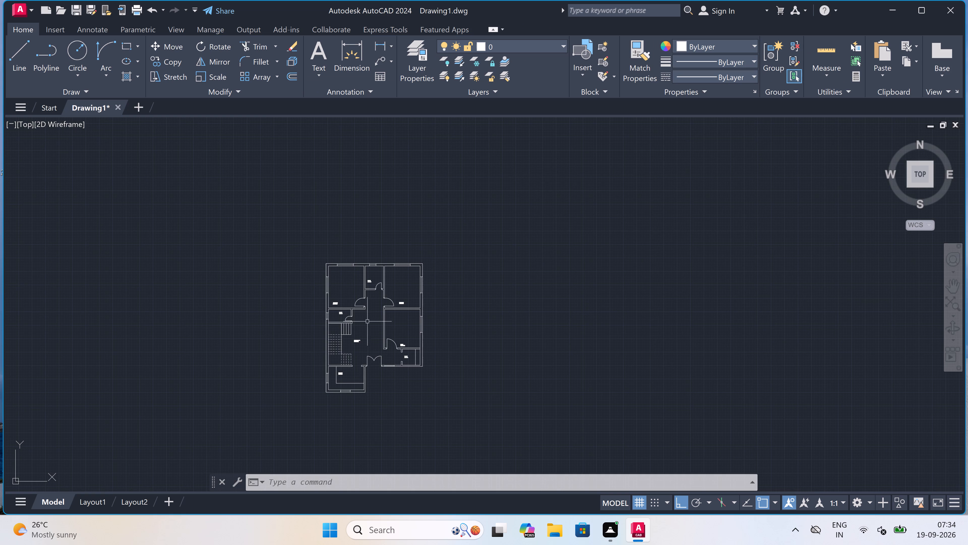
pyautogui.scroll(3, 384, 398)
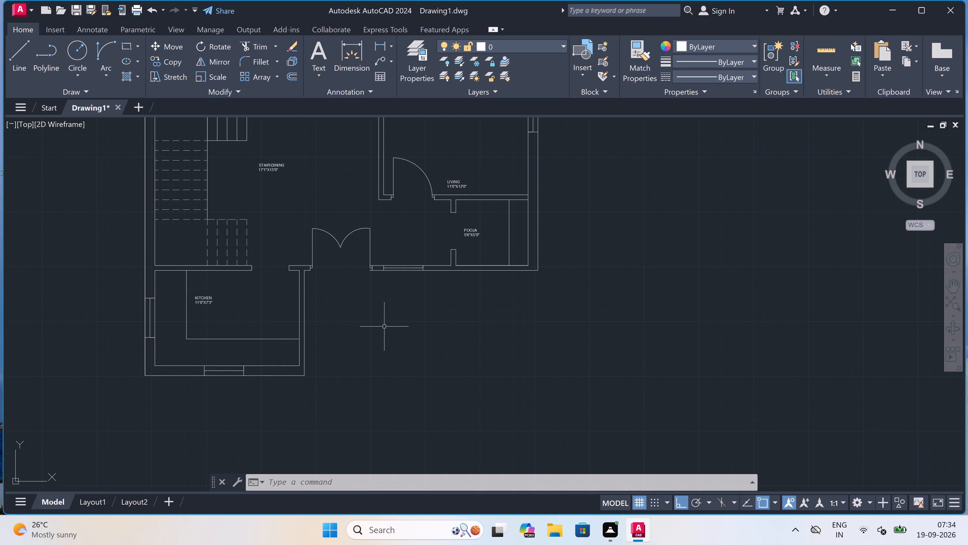
# Label the open area beside the kitchen, below the double door, with 3" multiline text reading SITOUT and 17'1"X8'0" on a second line.
pyautogui.press('space')
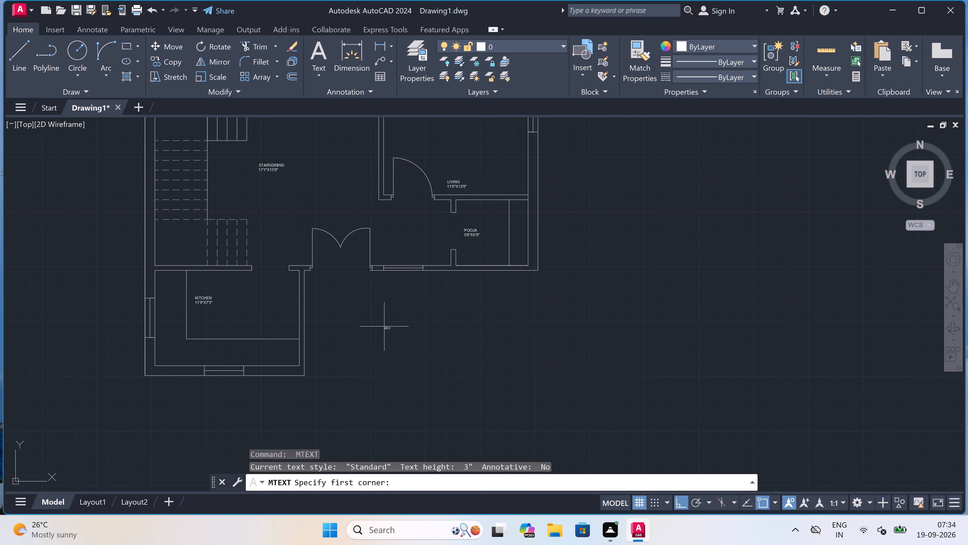
pyautogui.click(367, 319)
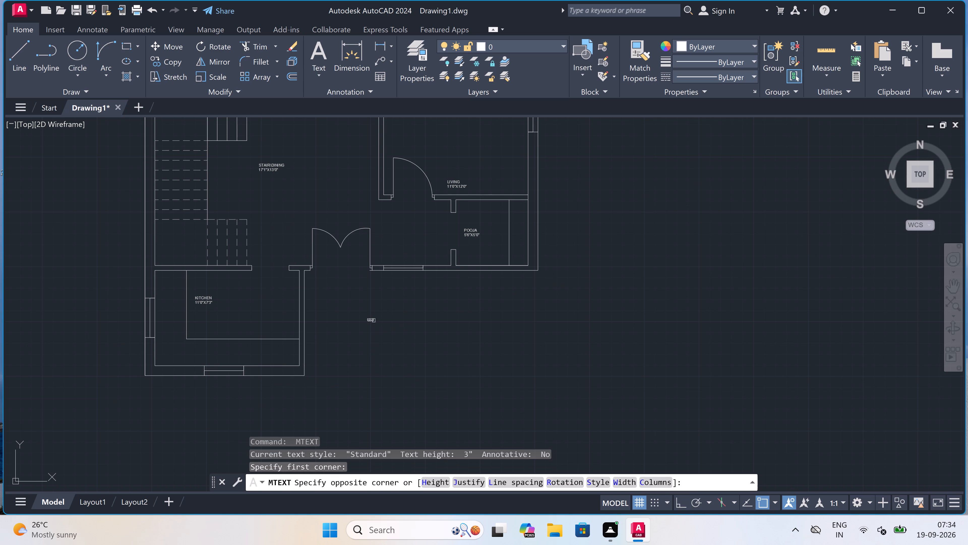
pyautogui.click(535, 337)
pyautogui.scroll(1, 349, 358)
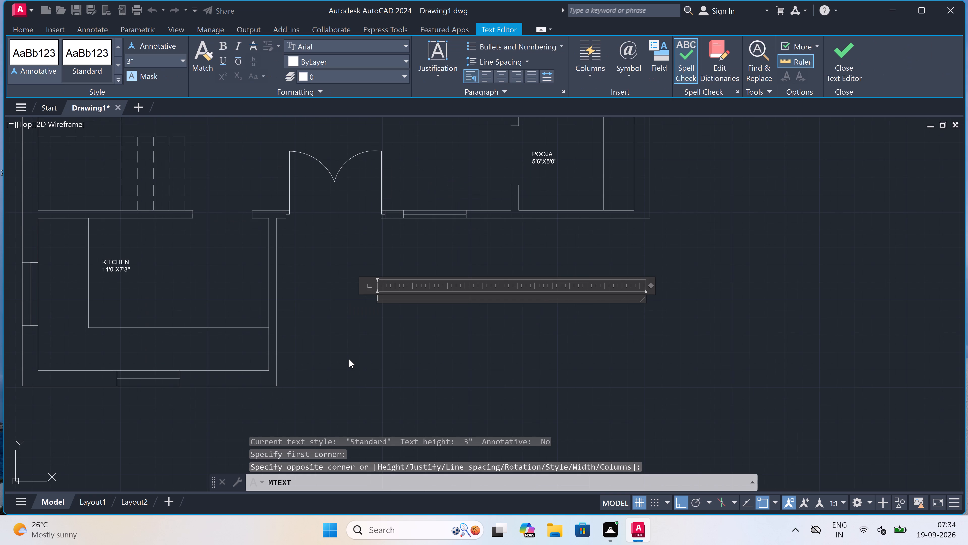
pyautogui.write('SITOUT')
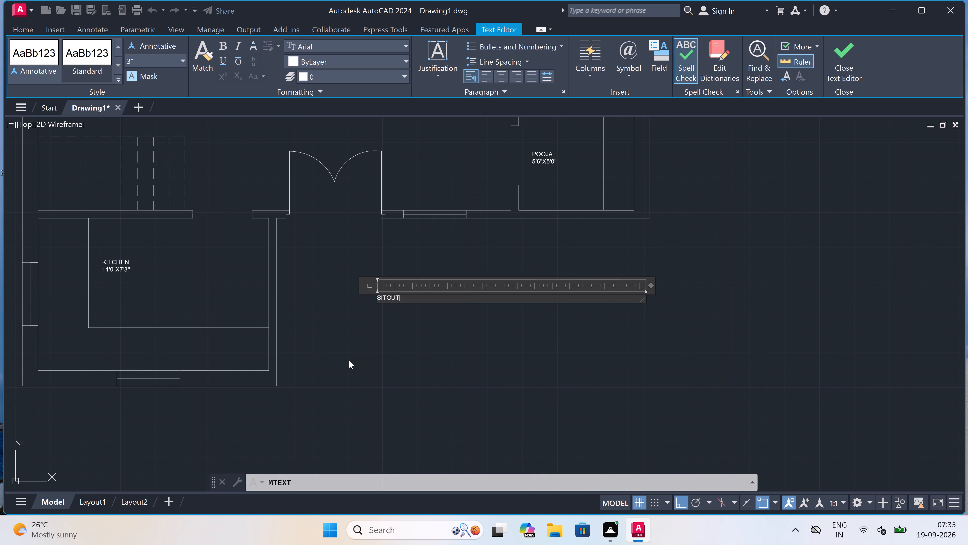
pyautogui.press('Return')
pyautogui.press('1')
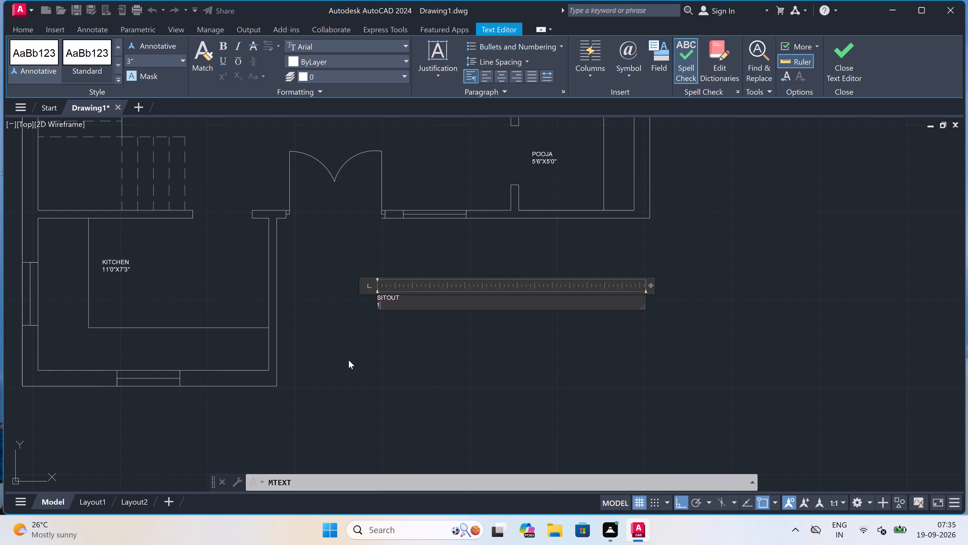
pyautogui.press('7')
pyautogui.press("'")
pyautogui.press('1')
pyautogui.hotkey('shift', '"')
pyautogui.press('x')
pyautogui.write('8\'0"')
pyautogui.click(367, 332)
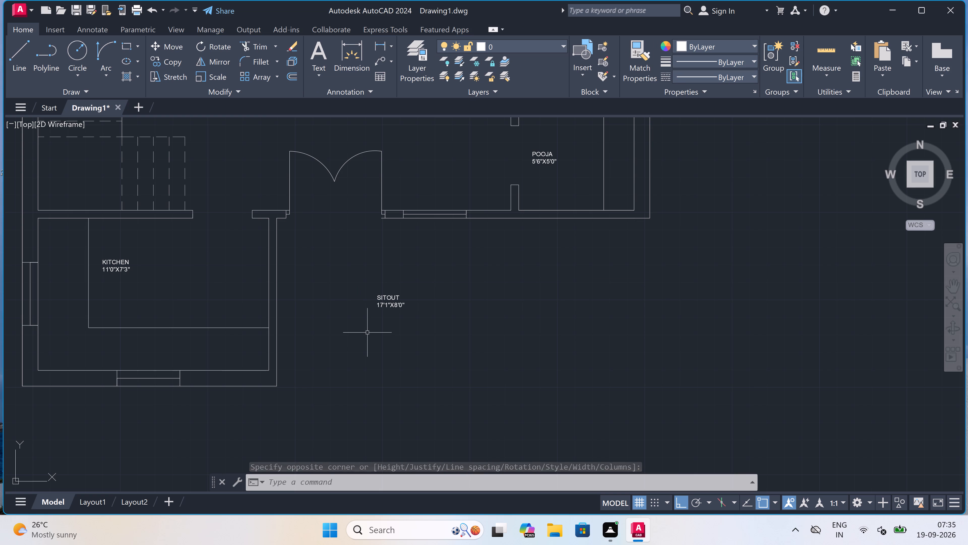
pyautogui.press('Escape')
# Outline the sitout with lines from the outer wall corner below POOJA down to the kitchen's bottom wall level and across to the kitchen's outer corner.
pyautogui.write('L')
pyautogui.press('space')
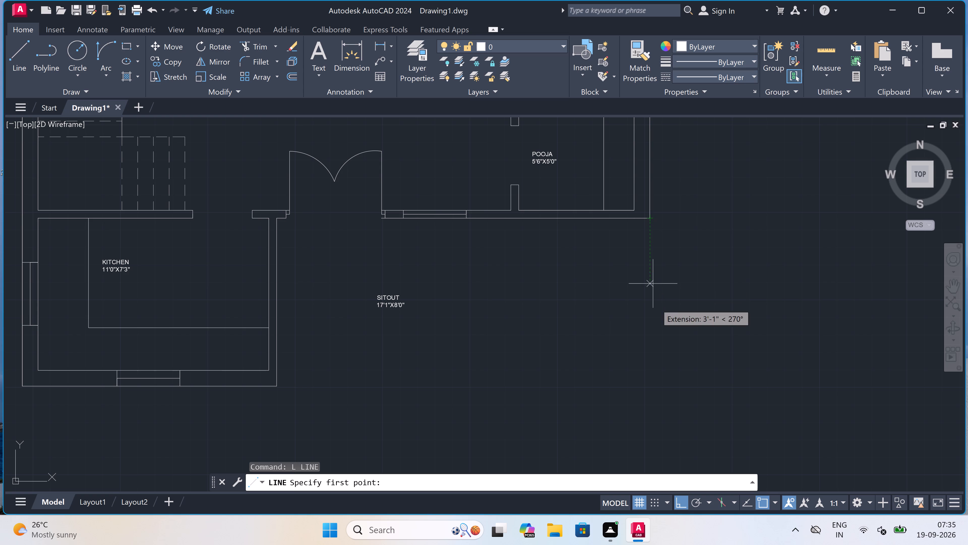
pyautogui.click(651, 215)
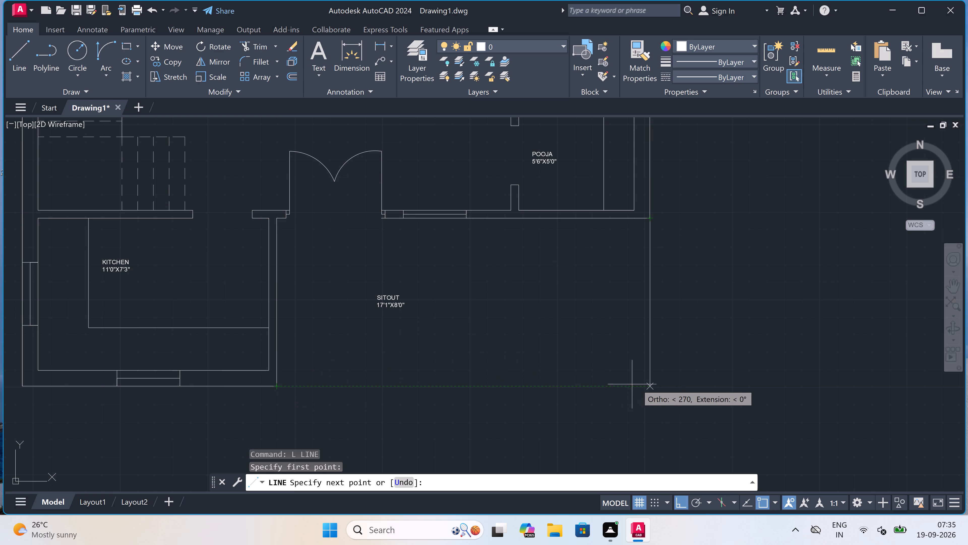
pyautogui.click(653, 385)
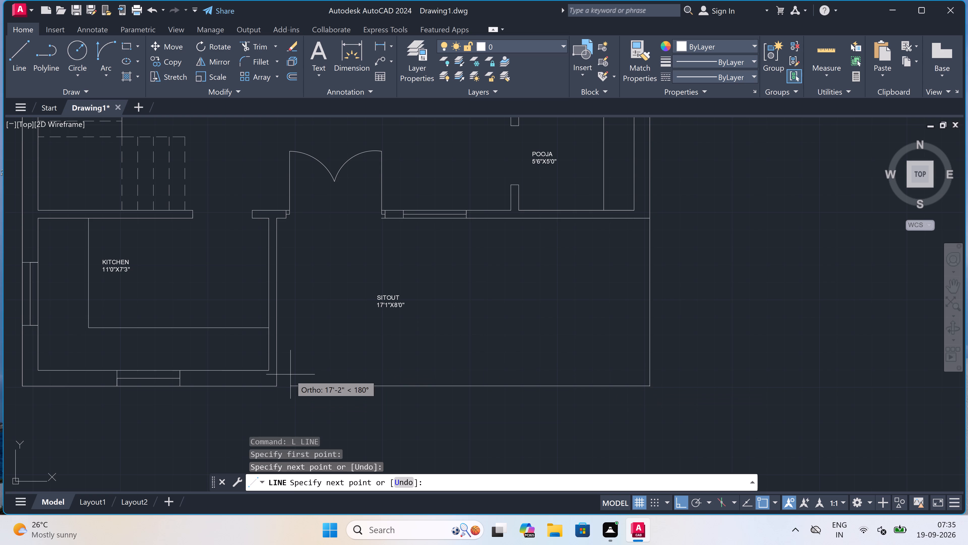
pyautogui.click(279, 386)
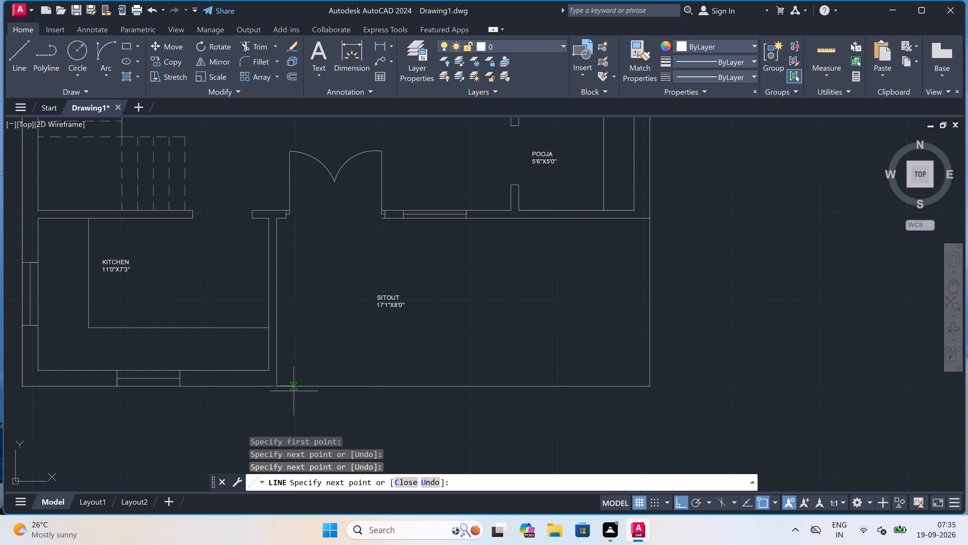
# Continue the line around a strip about 2'-5" deep below the sitout's front edge, ending at the sitout's outer corner.
pyautogui.scroll(-1, 301, 380)
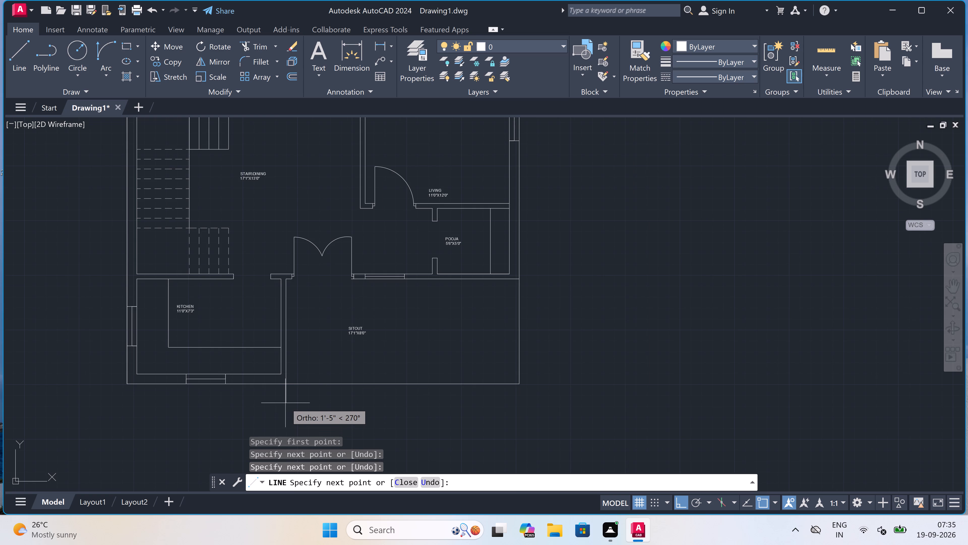
pyautogui.click(288, 416)
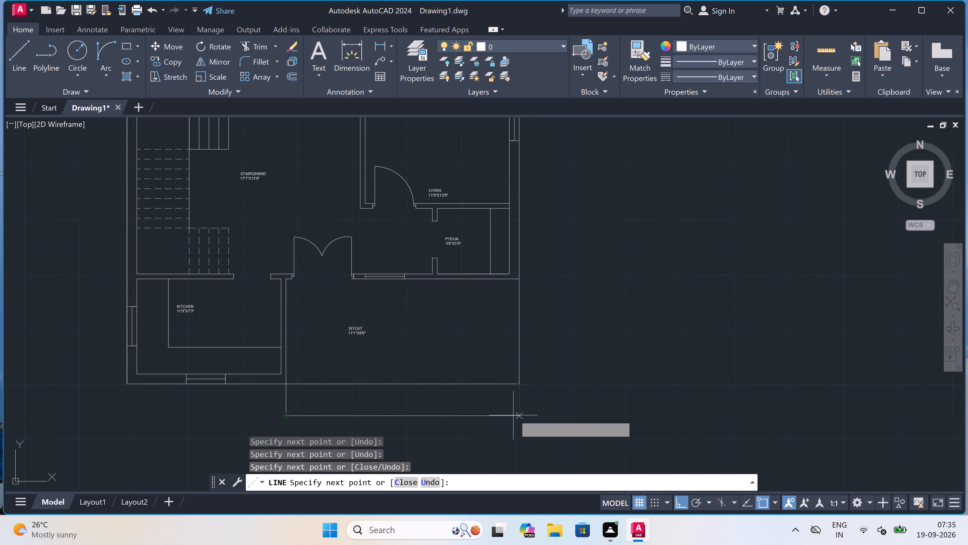
pyautogui.click(521, 414)
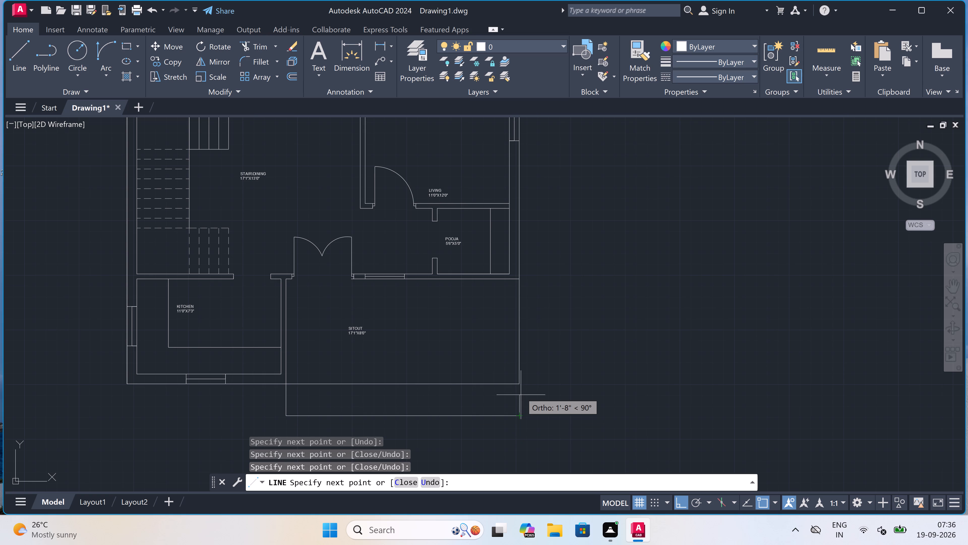
pyautogui.click(520, 387)
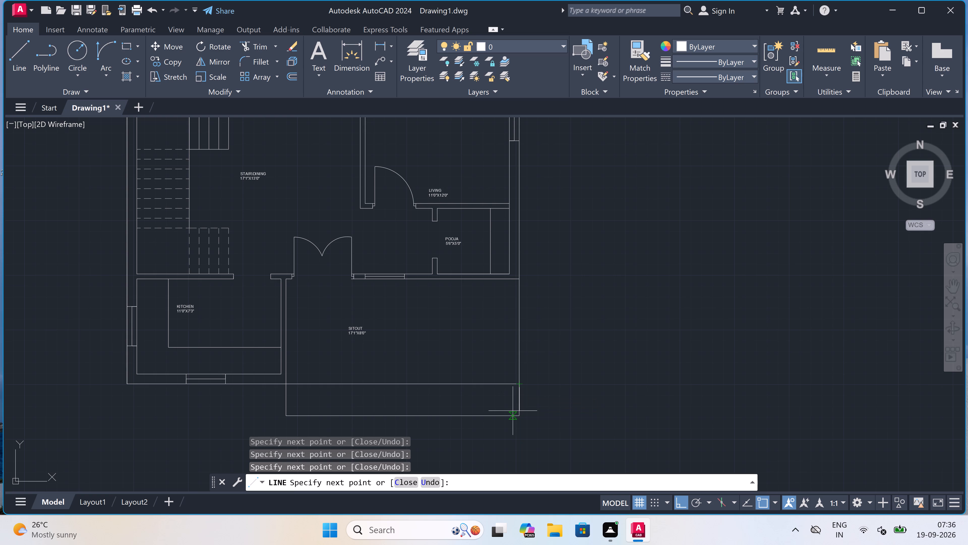
pyautogui.press('Escape')
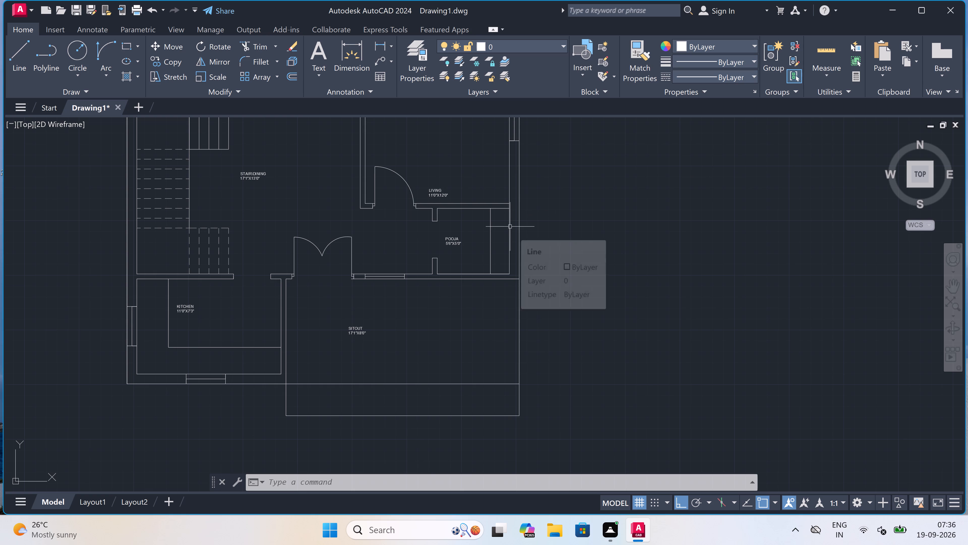
# Draw a vertical line in line with the outer wall's inner face, from the wall below POOJA to the strip's bottom edge.
pyautogui.write('L')
pyautogui.press('space')
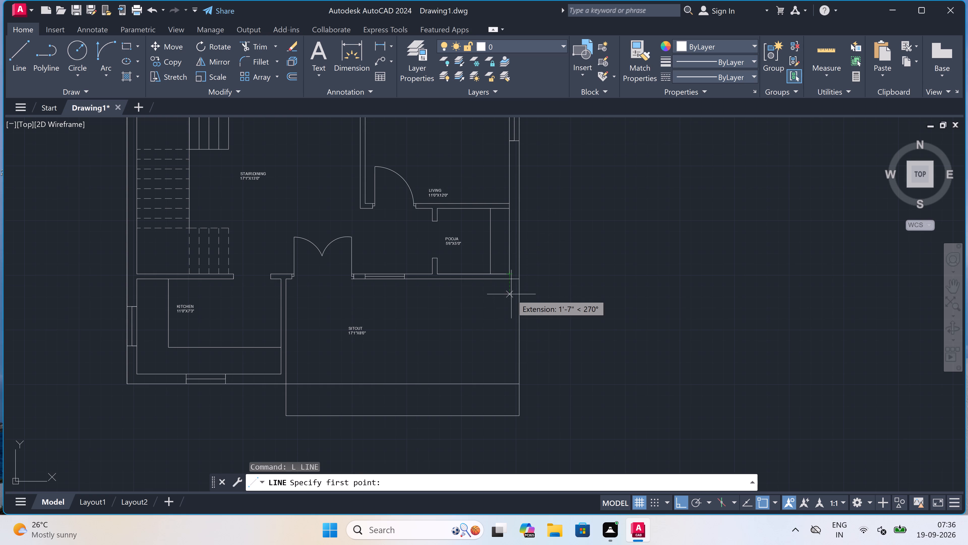
pyautogui.click(511, 282)
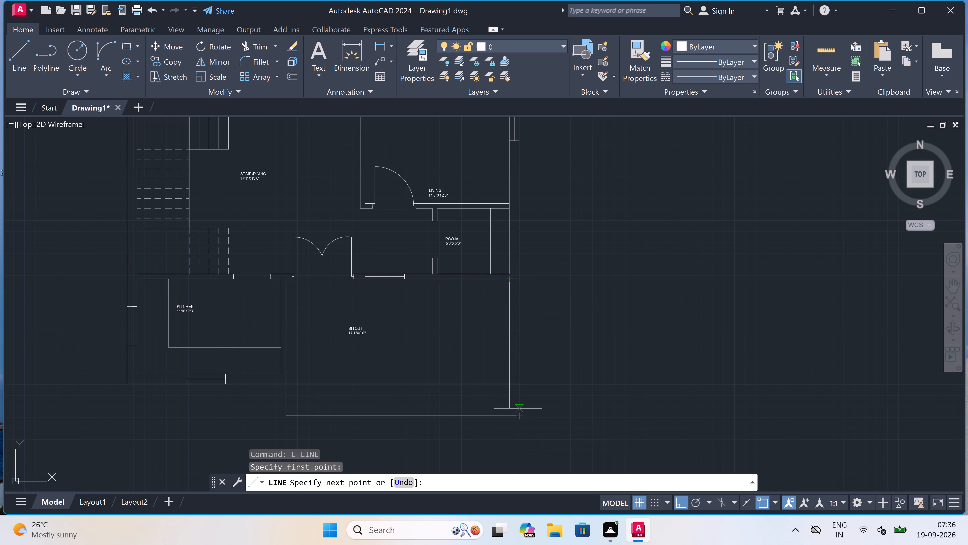
pyautogui.click(511, 414)
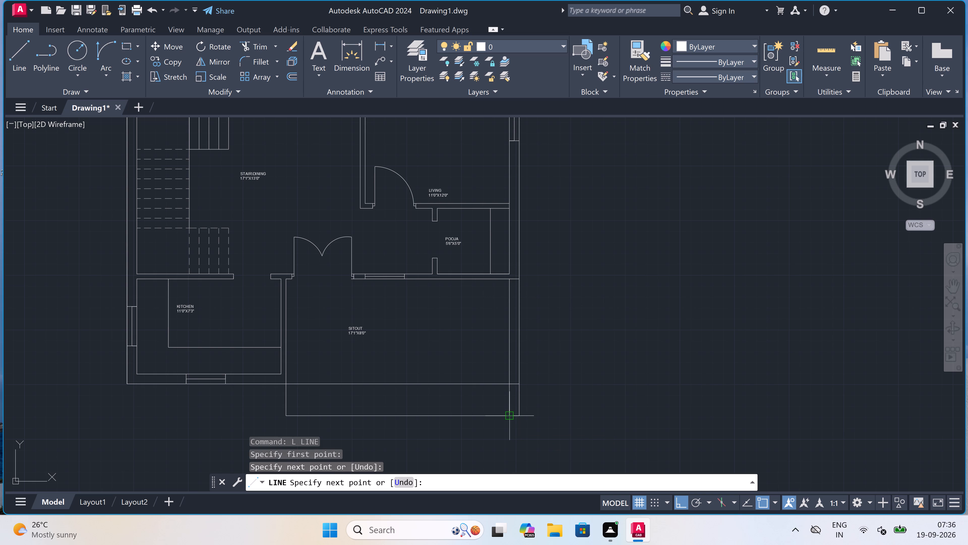
pyautogui.press('Escape')
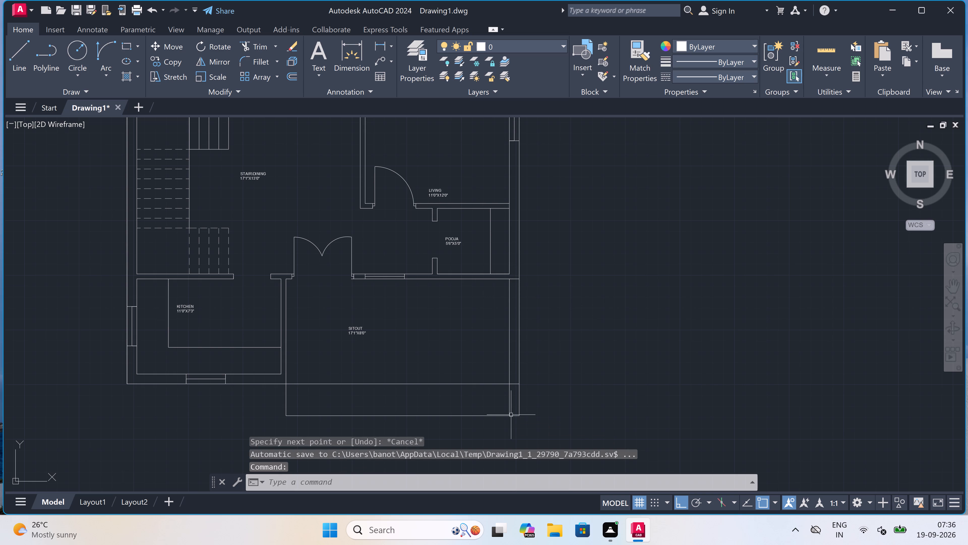
# Trim the strip's outer vertical edge and the bottom line's overhang so the strip ends at the new inner line.
pyautogui.write('TR')
pyautogui.press('space')
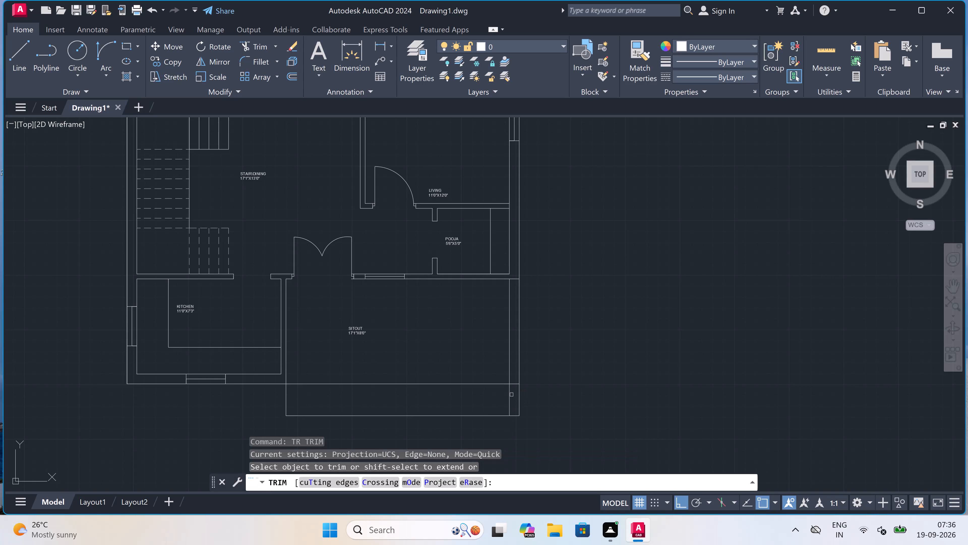
pyautogui.click(519, 396)
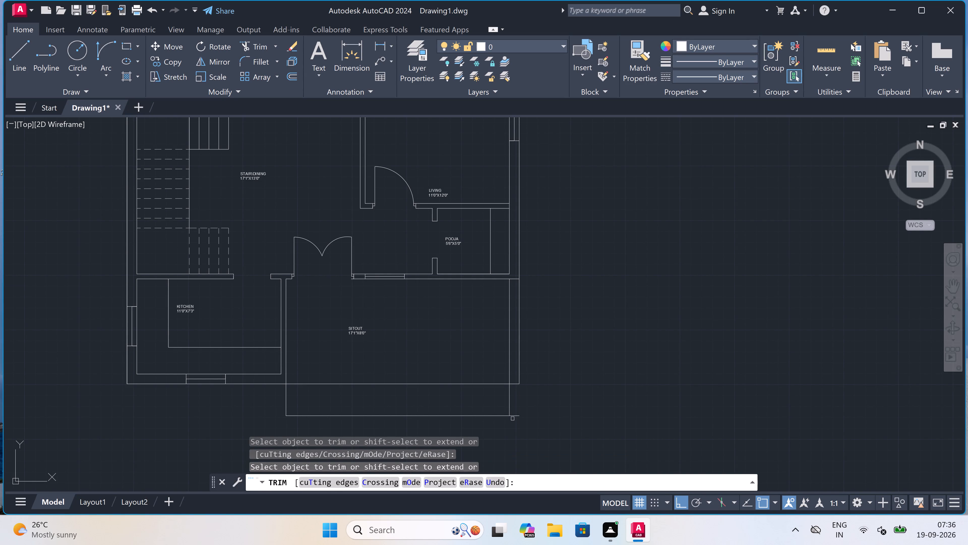
pyautogui.click(512, 418)
pyautogui.click(515, 406)
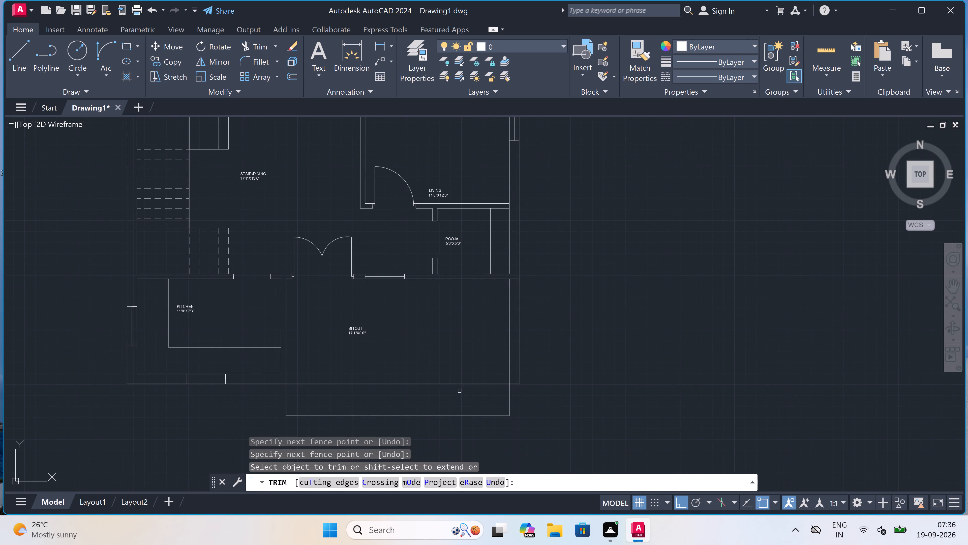
pyautogui.press('Escape')
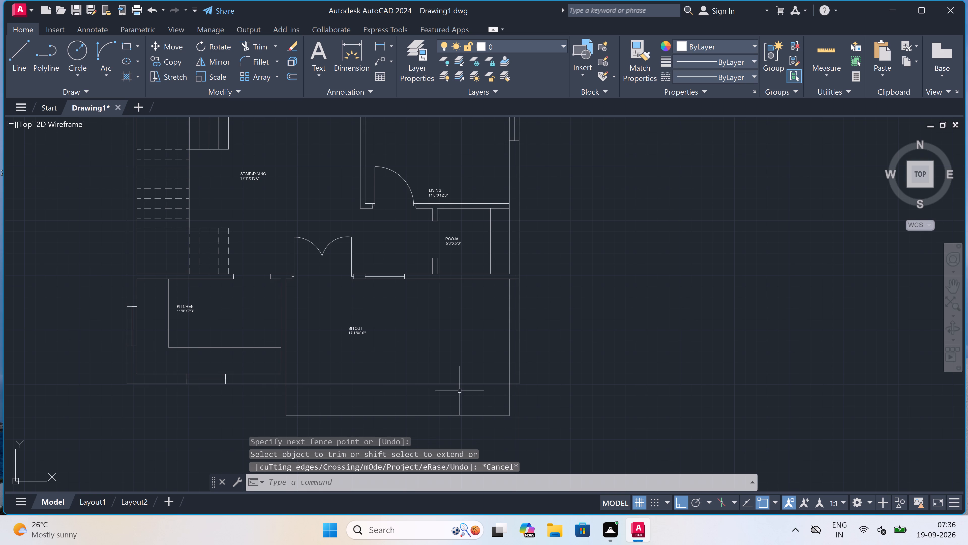
# Draw a horizontal line across the strip below the sitout, from the midpoint of its kitchen-side edge to the opposite edge.
pyautogui.write('L')
pyautogui.press('space')
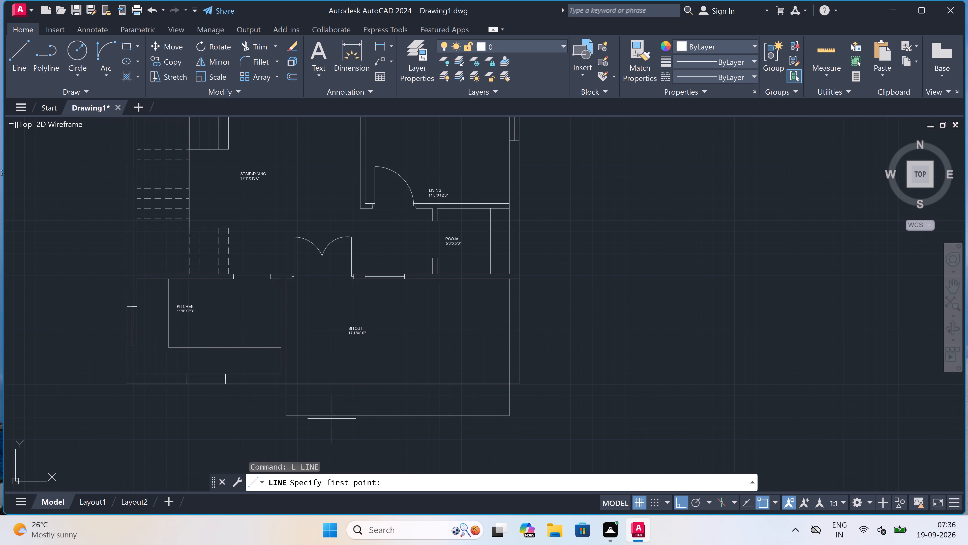
pyautogui.scroll(2, 287, 395)
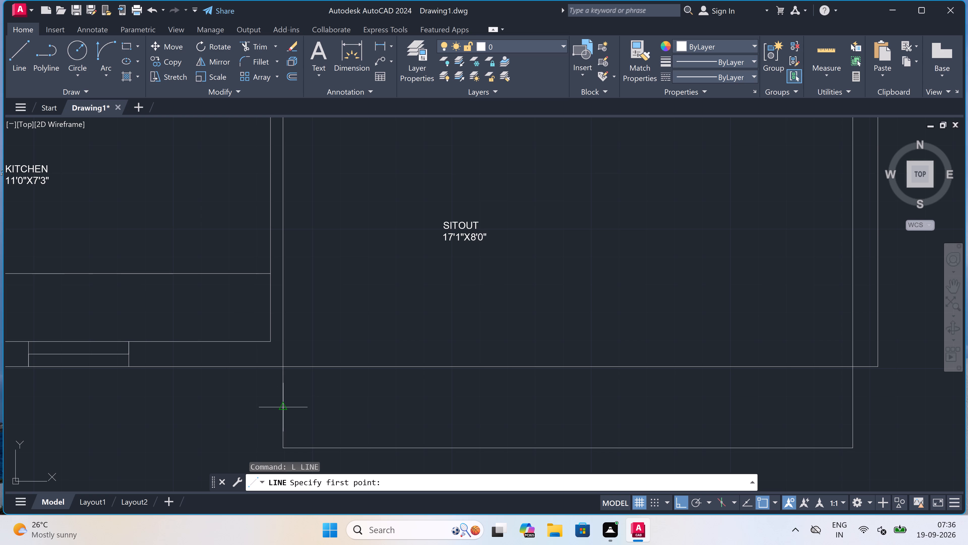
pyautogui.click(283, 411)
pyautogui.scroll(-3, 526, 378)
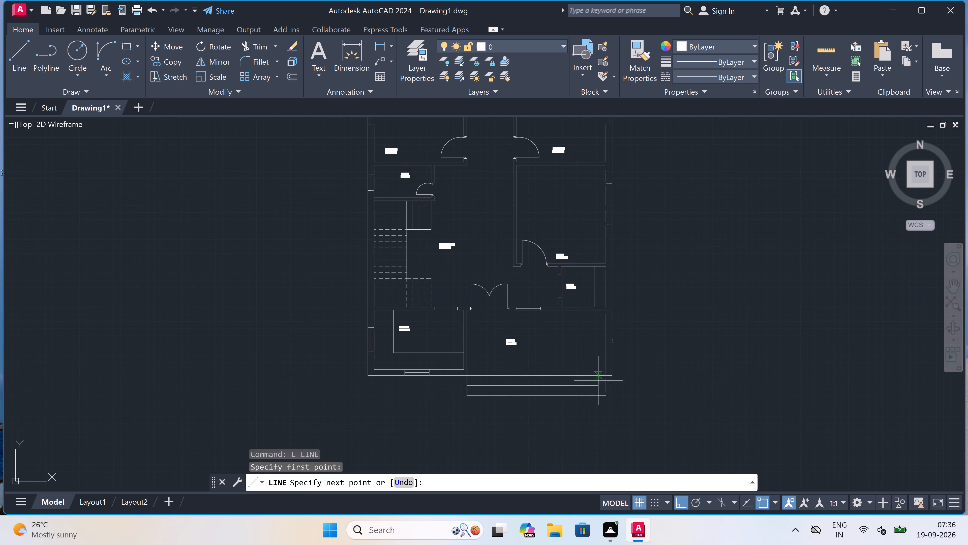
pyautogui.scroll(3, 595, 386)
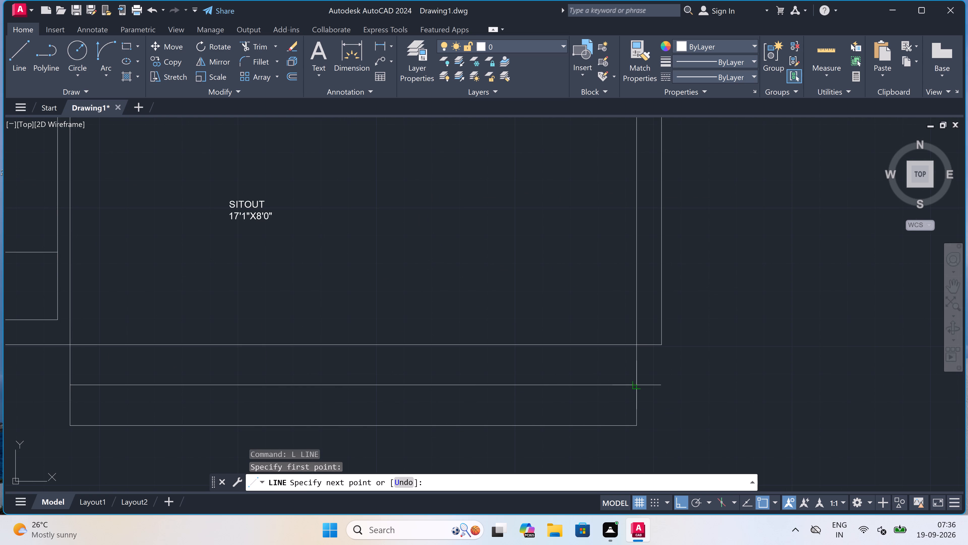
pyautogui.click(636, 384)
pyautogui.press('Escape')
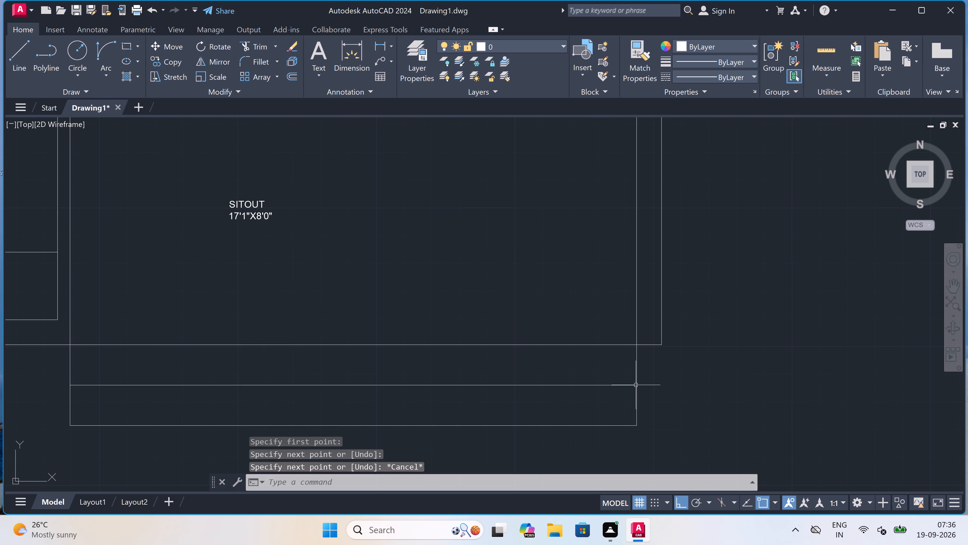
# Draw two vertical lines about 6' apart across the strip below the sitout, joined along its bottom edge, to mark out the middle bay.
pyautogui.write('L')
pyautogui.press('space')
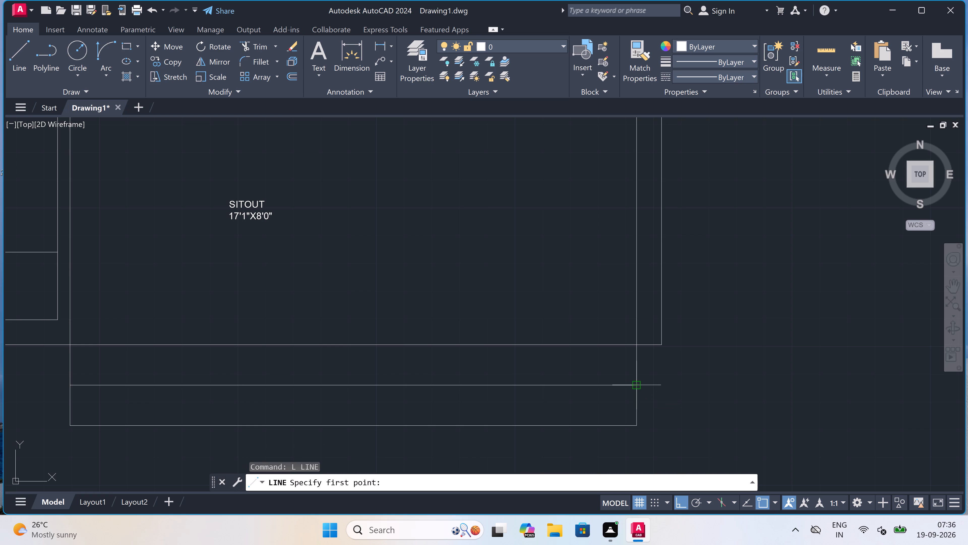
pyautogui.scroll(-3, 636, 400)
pyautogui.scroll(1, 546, 391)
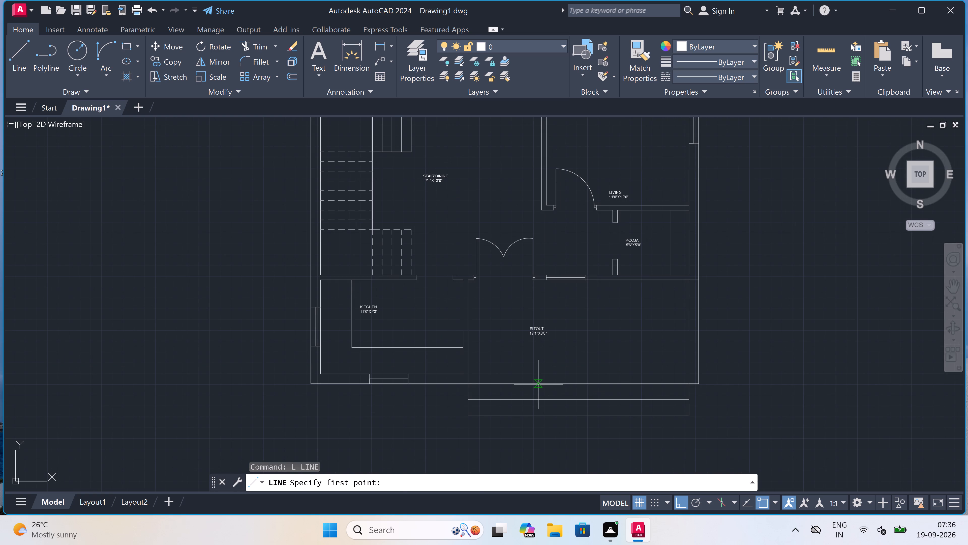
pyautogui.click(538, 385)
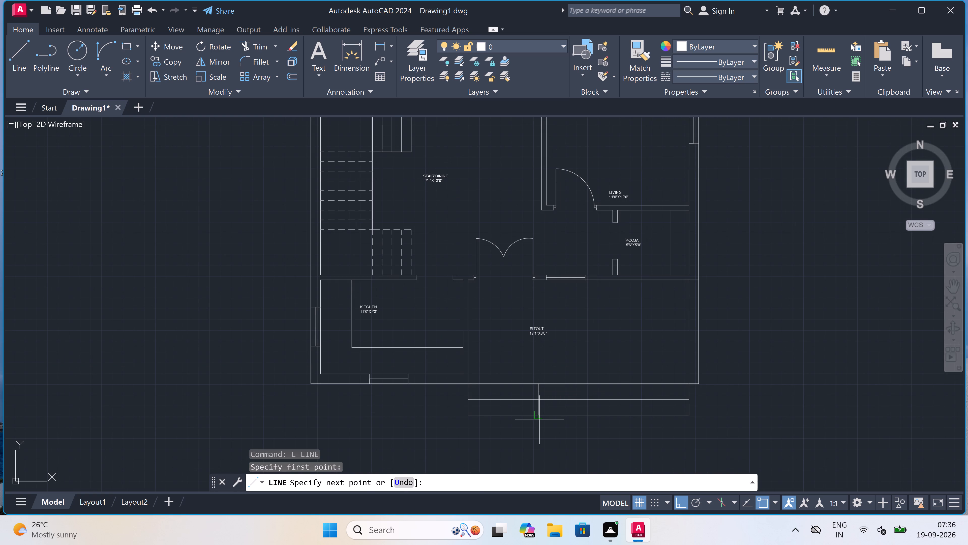
pyautogui.click(539, 415)
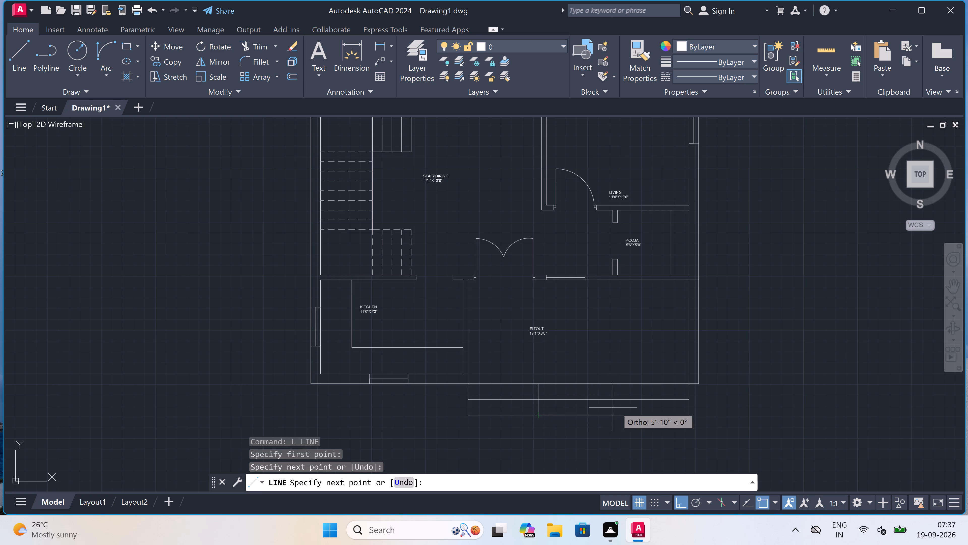
pyautogui.click(617, 410)
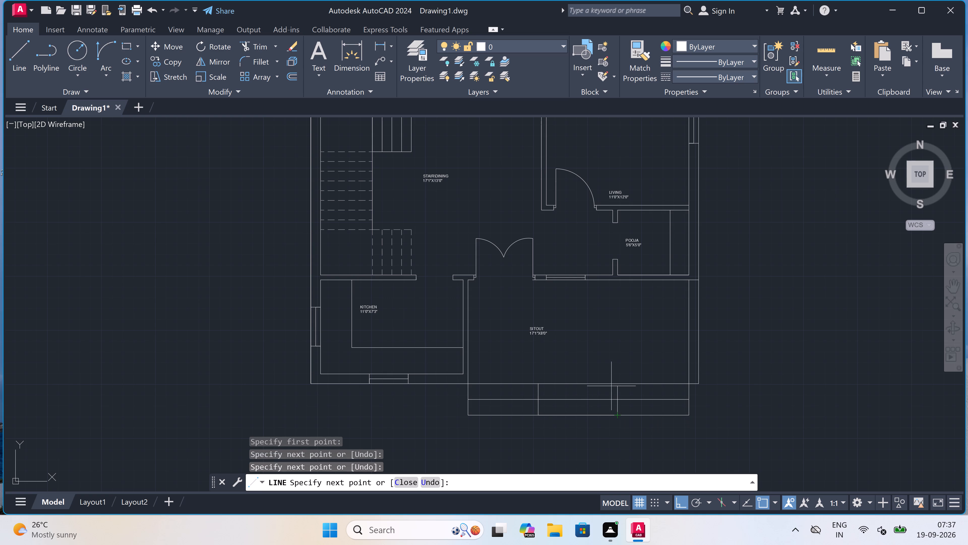
pyautogui.click(613, 383)
pyautogui.press('Escape')
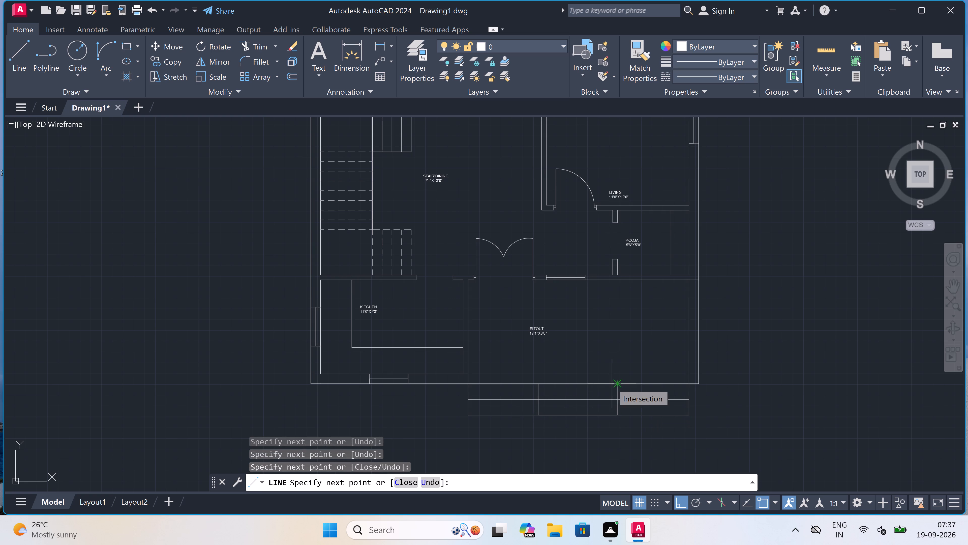
# Trim the strip's middle horizontal line between the two new vertical lines.
pyautogui.write('TR')
pyautogui.press('space')
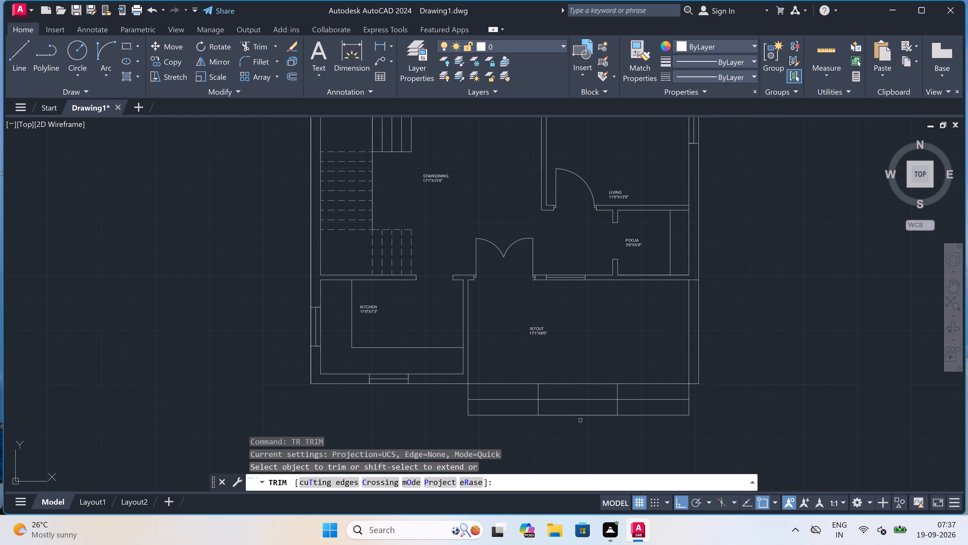
pyautogui.scroll(1, 578, 398)
pyautogui.click(578, 398)
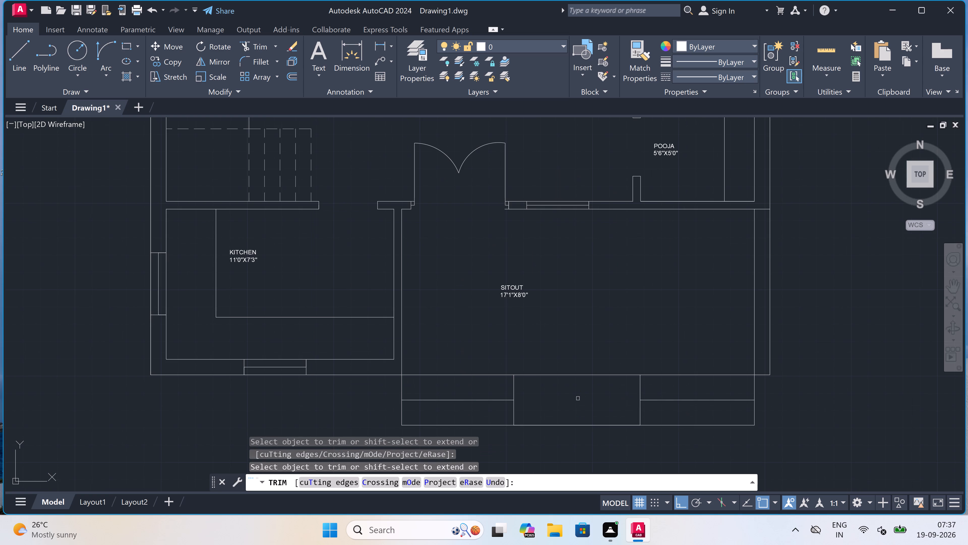
pyautogui.scroll(-2, 578, 398)
pyautogui.scroll(-1, 385, 416)
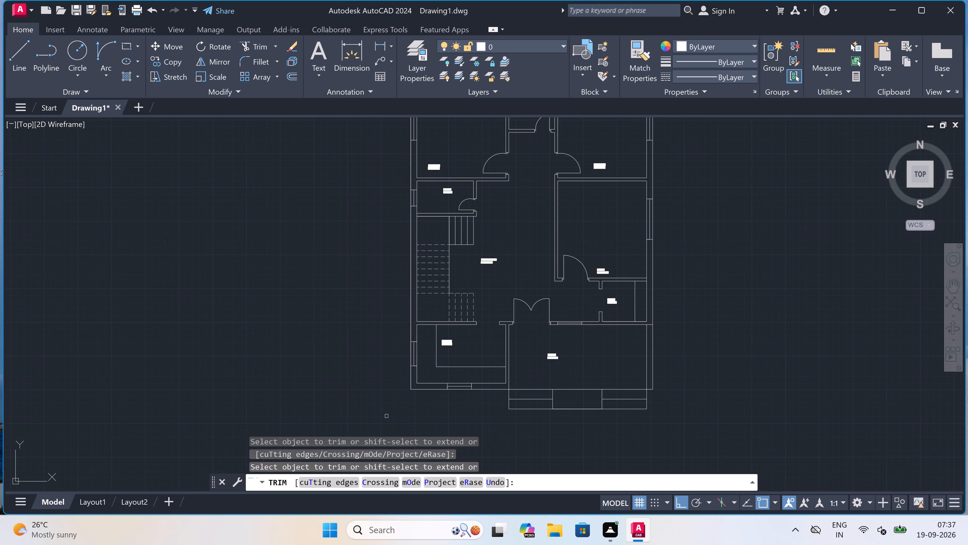
pyautogui.scroll(-1, 385, 416)
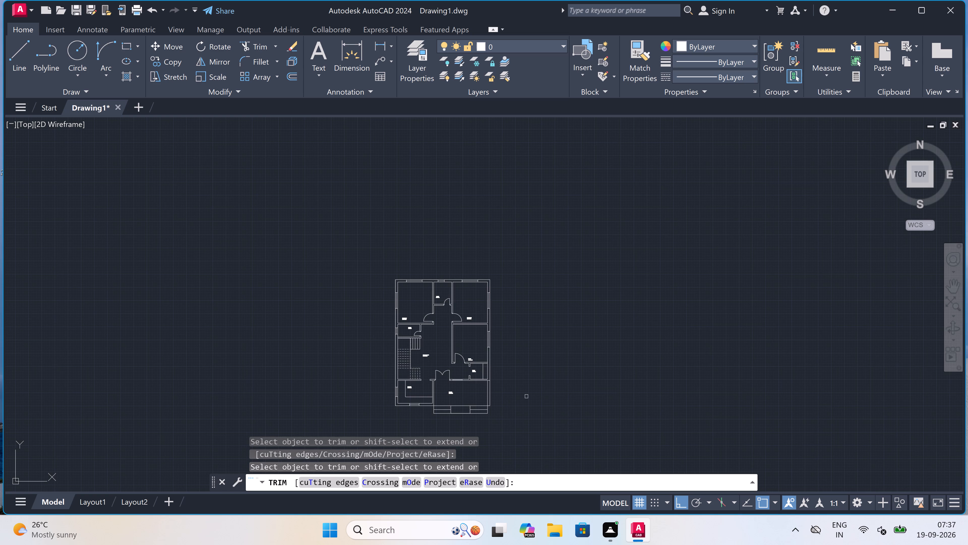
pyautogui.press('Escape')
# Add the multiline text title GROUND FLOOR EAST FACING PLAN below the floor plan.
pyautogui.write('MT')
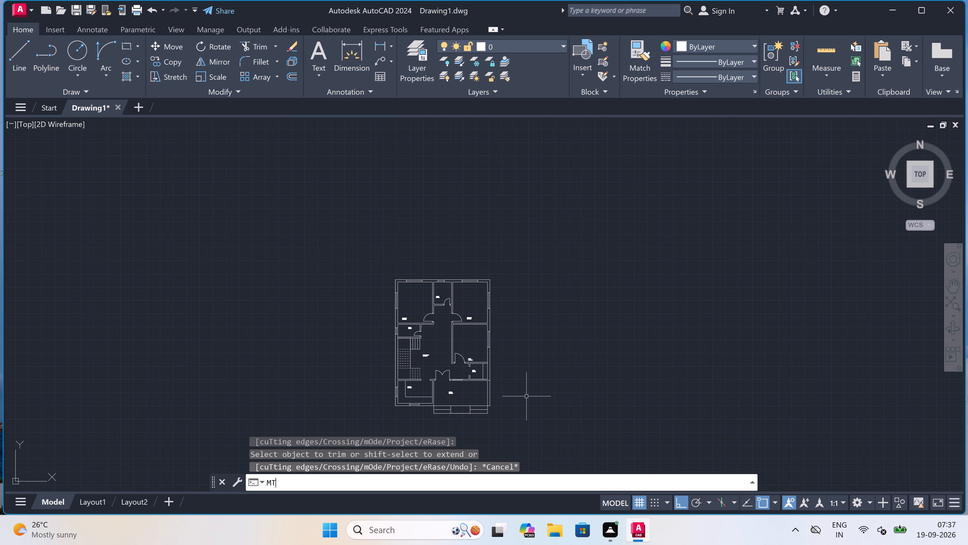
pyautogui.press('space')
pyautogui.scroll(-1, 530, 397)
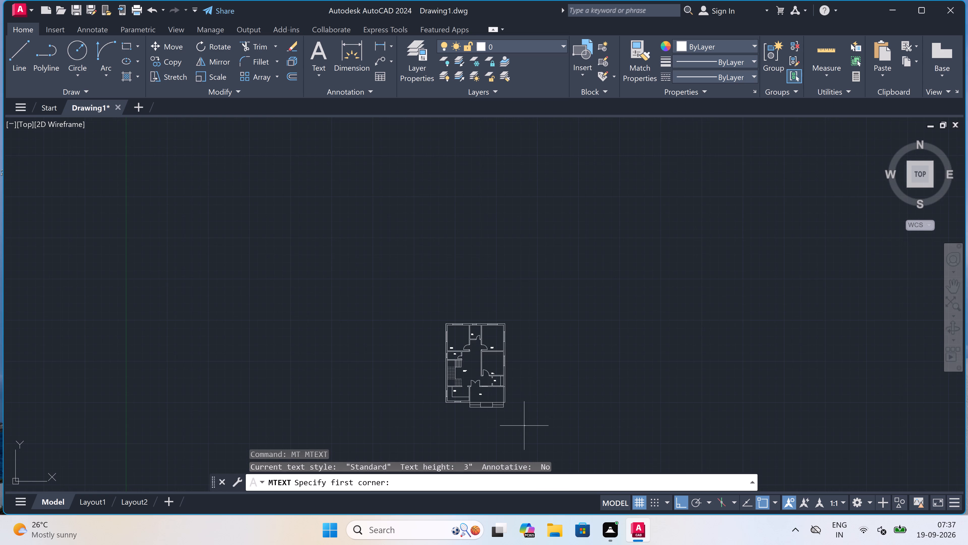
pyautogui.scroll(2, 498, 445)
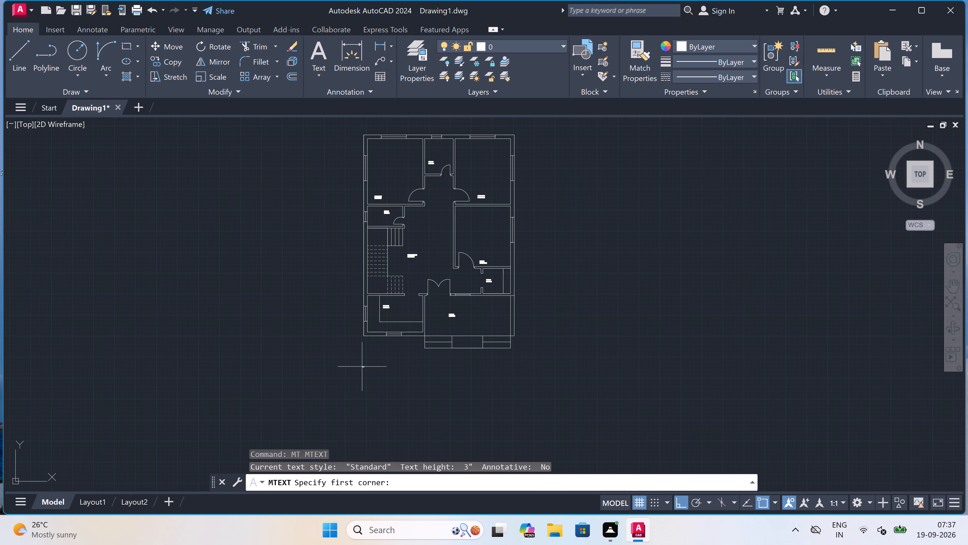
pyautogui.click(368, 360)
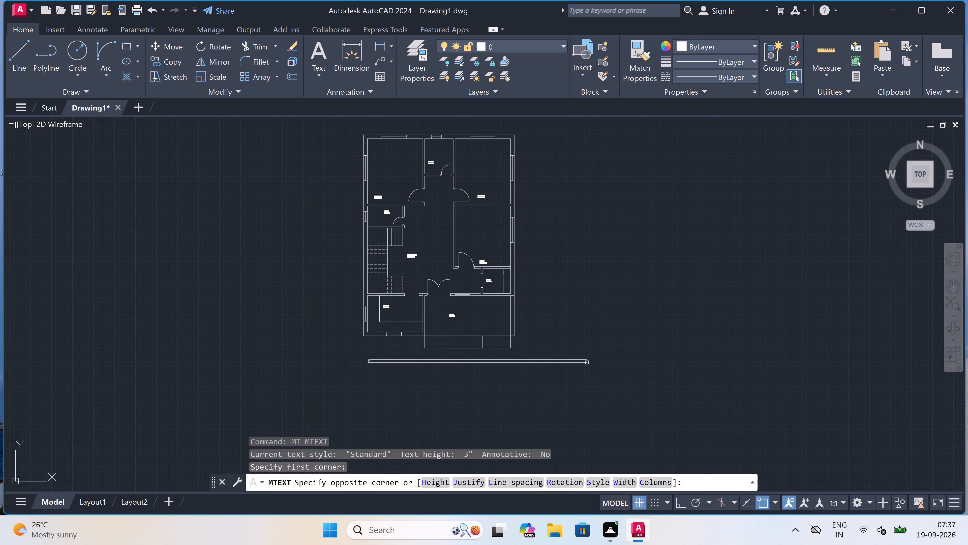
pyautogui.click(590, 370)
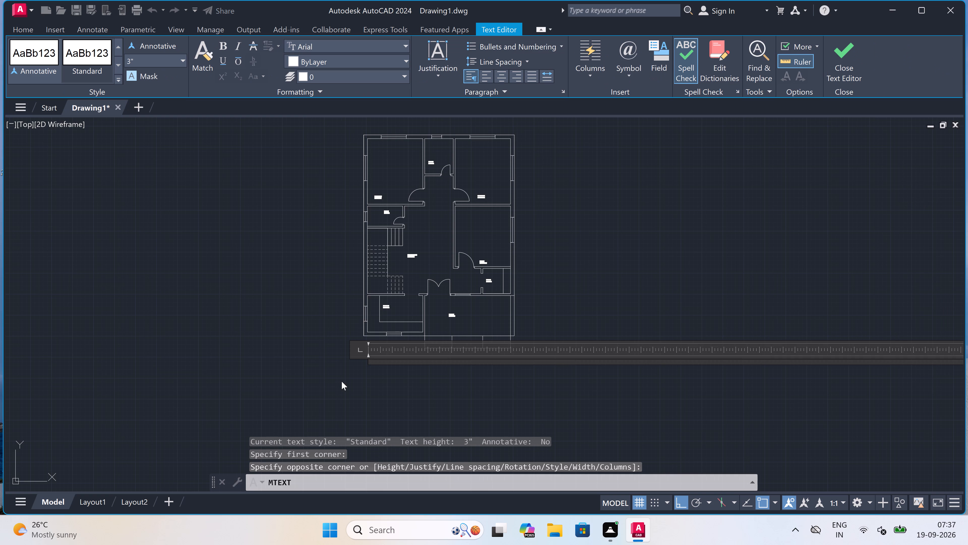
pyautogui.write('GR')
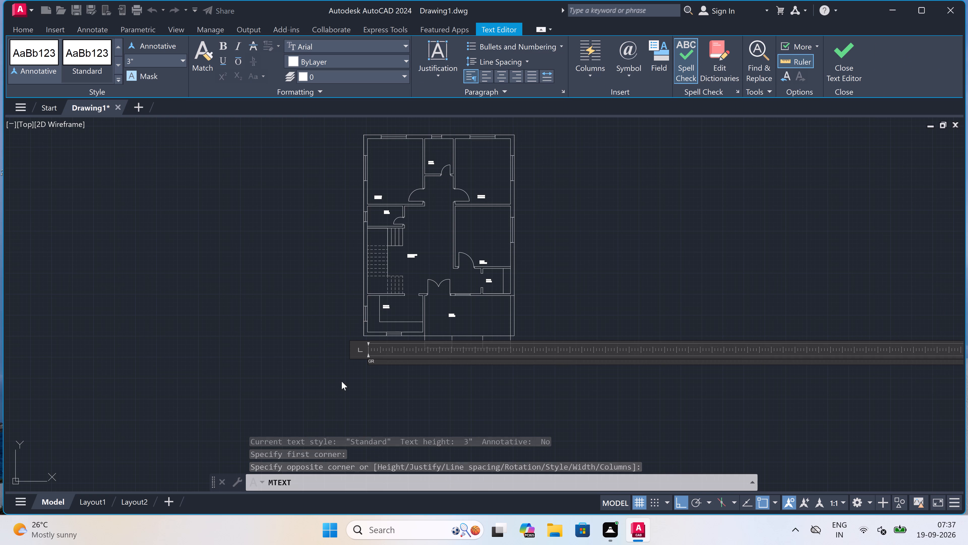
pyautogui.write('OUND')
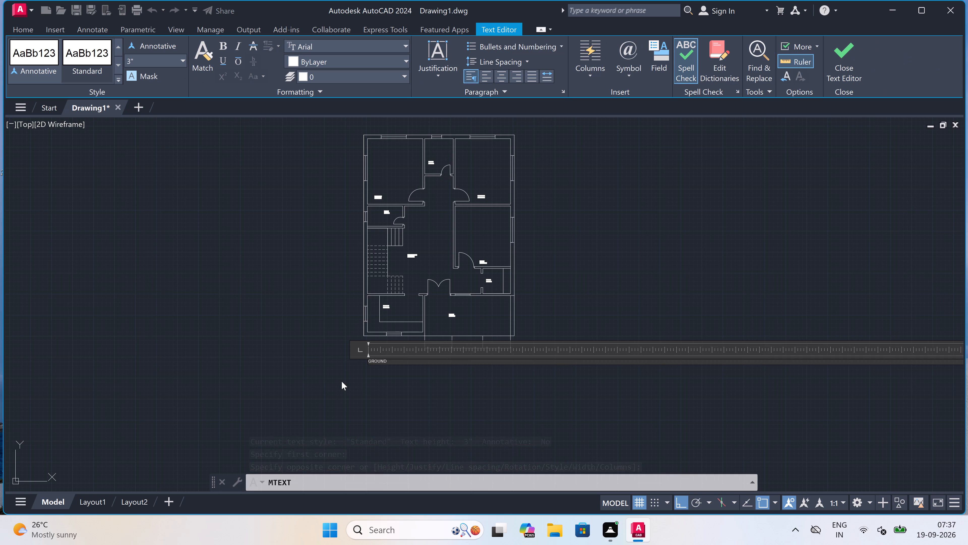
pyautogui.press('space')
pyautogui.press('f')
pyautogui.write('LOOR')
pyautogui.press('space')
pyautogui.write('EAST')
pyautogui.press('space')
pyautogui.write('FACIN')
pyautogui.write('G')
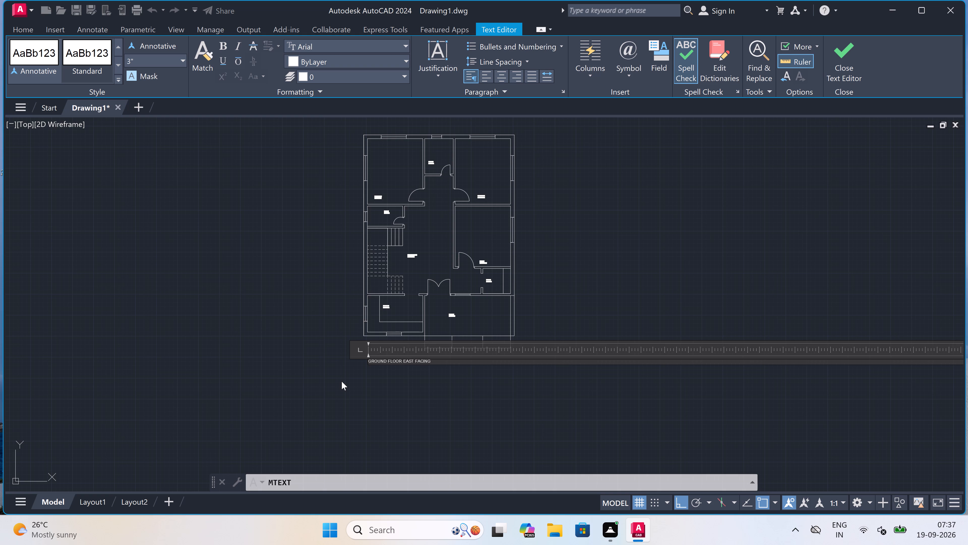
pyautogui.press('space')
pyautogui.write('PLAN')
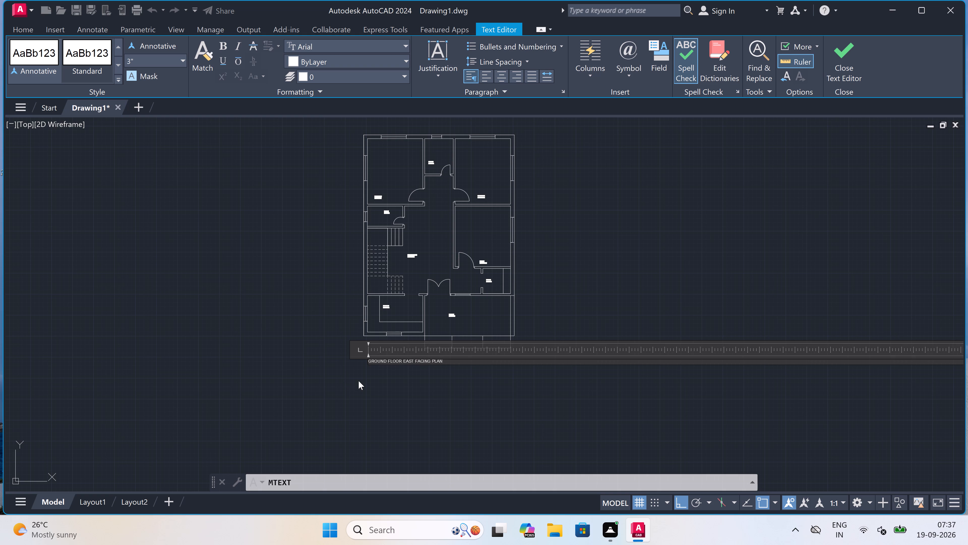
pyautogui.click(359, 381)
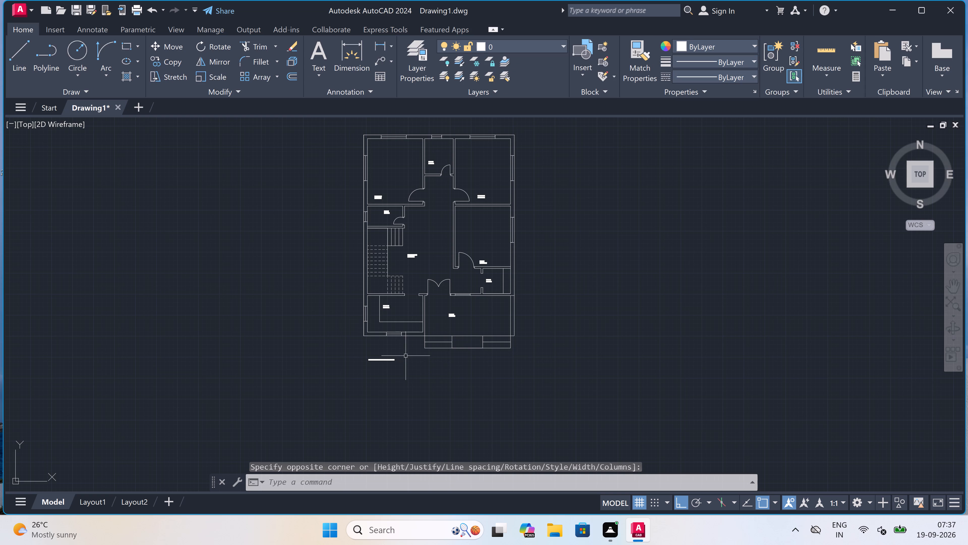
# Select the title and all similar text labels in the plan and set their text height to 6".
pyautogui.doubleClick(406, 356)
pyautogui.click(391, 360)
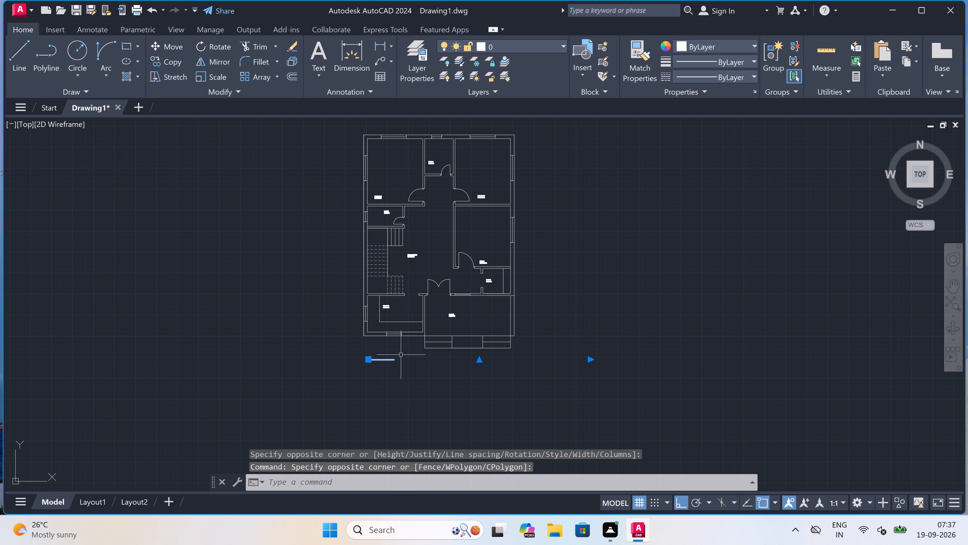
pyautogui.rightClick(288, 234)
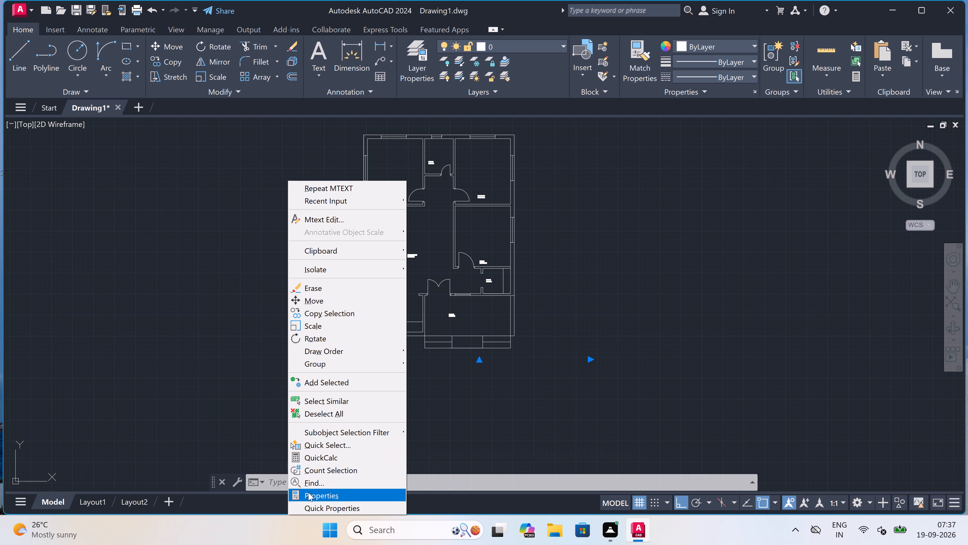
pyautogui.click(308, 493)
pyautogui.rightClick(282, 274)
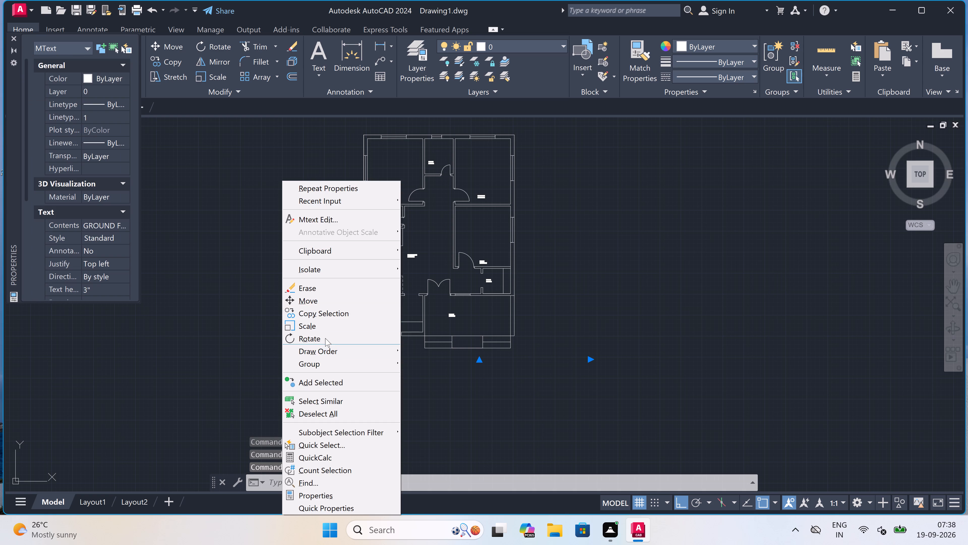
pyautogui.click(325, 398)
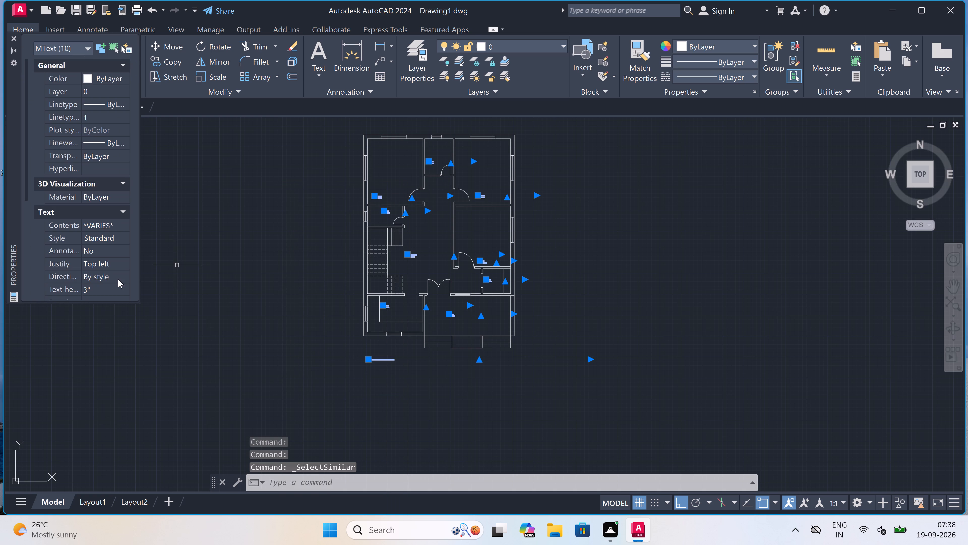
pyautogui.doubleClick(114, 288)
pyautogui.press('BackSpace')
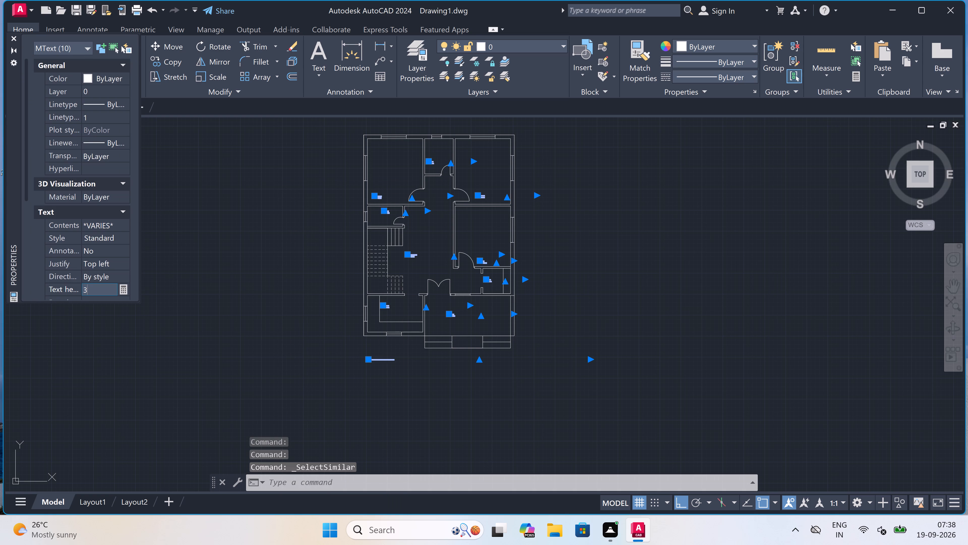
pyautogui.press('BackSpace')
pyautogui.press('BackSpace')
pyautogui.press('BackSpace')
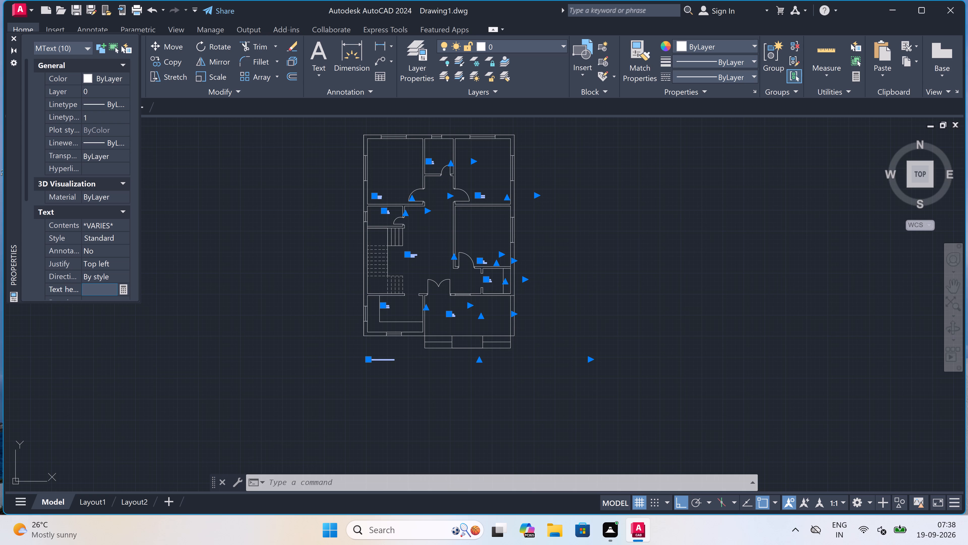
pyautogui.press('6')
pyautogui.hotkey('shift', '"')
pyautogui.moveTo(209, 261); pyautogui.dragTo(214, 265)
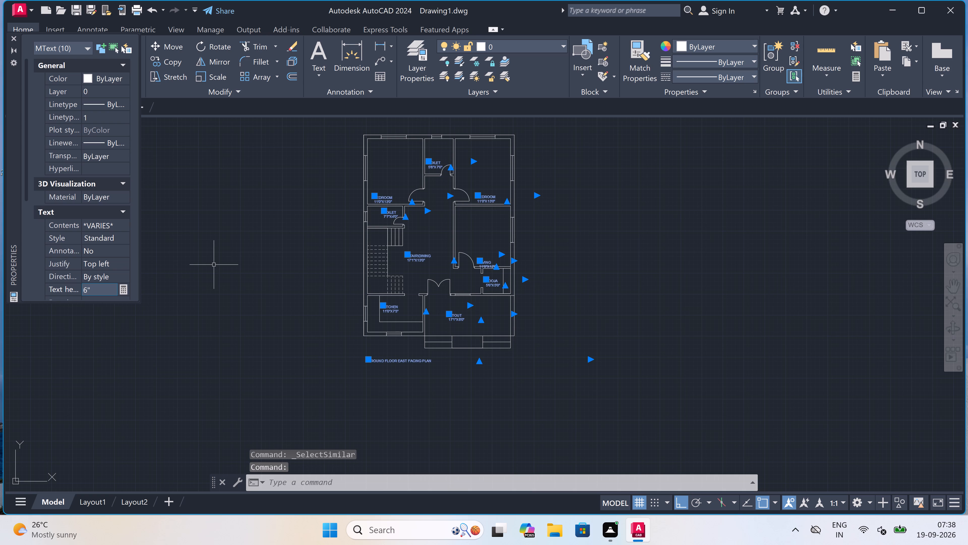
pyautogui.press('Escape')
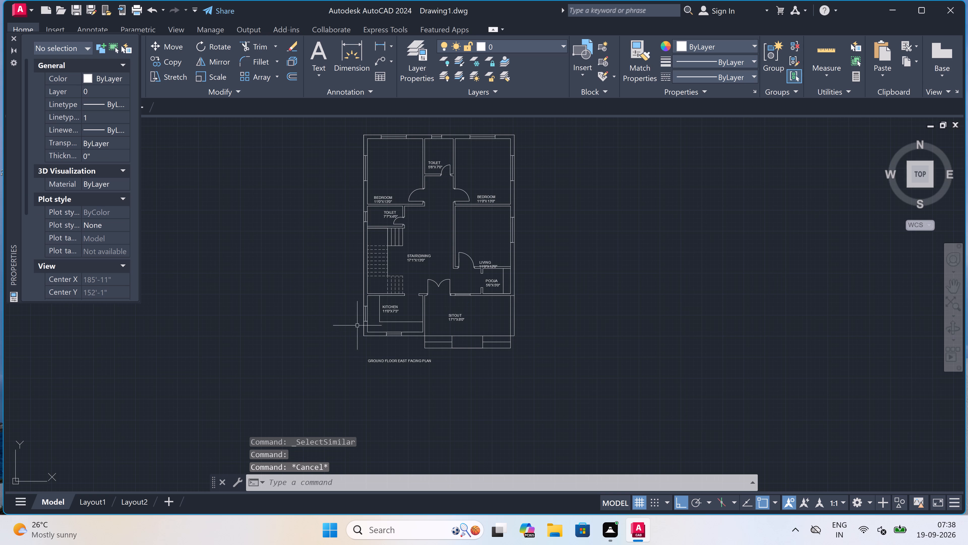
# Set the text height of the plan title below the drawing to 11".
pyautogui.moveTo(378, 350); pyautogui.dragTo(378, 358)
pyautogui.click(354, 396)
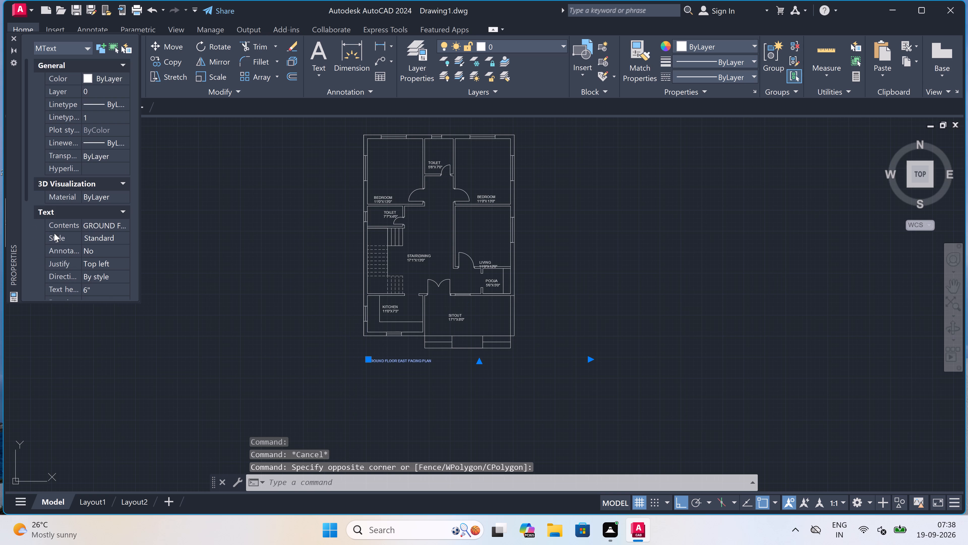
pyautogui.click(102, 290)
pyautogui.press('BackSpace')
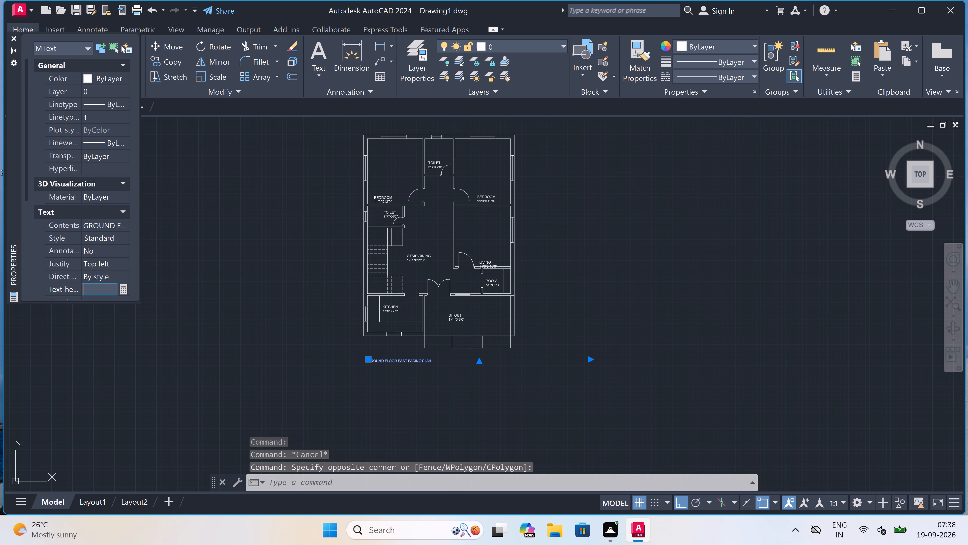
pyautogui.write('11')
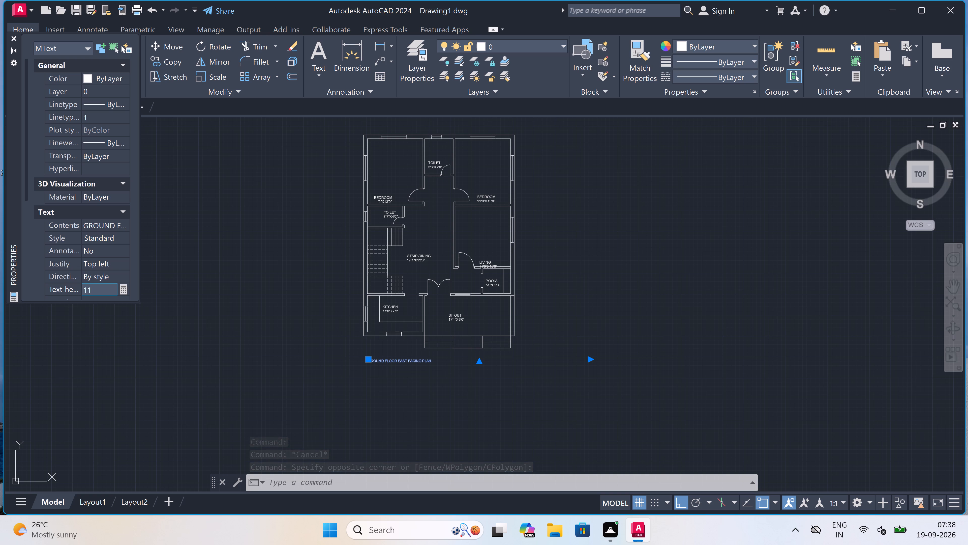
pyautogui.hotkey('shift', '"')
pyautogui.click(203, 305)
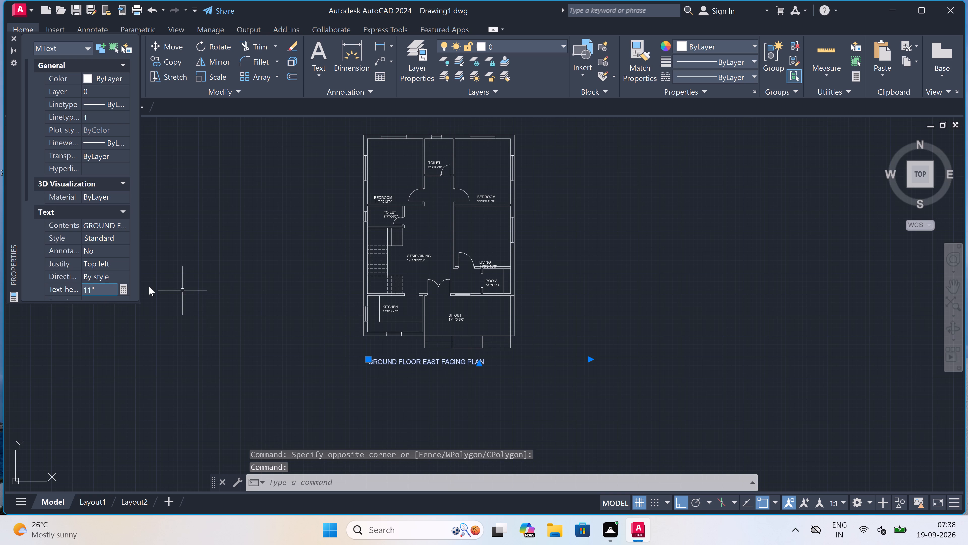
# Set the text height of the plan title below the drawing to 1'.
pyautogui.moveTo(92, 288); pyautogui.dragTo(99, 294)
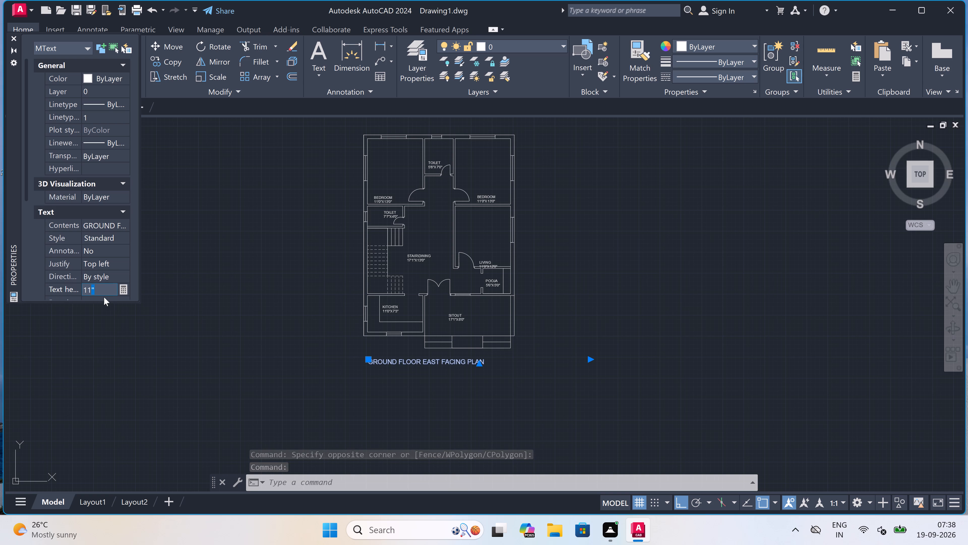
pyautogui.press('BackSpace')
pyautogui.press('BackSpace')
pyautogui.press('BackSpace')
pyautogui.press('BackSpace')
pyautogui.press('BackSpace')
pyautogui.press('BackSpace')
pyautogui.press('BackSpace')
pyautogui.press('BackSpace')
pyautogui.press('BackSpace')
pyautogui.press('BackSpace')
pyautogui.press('BackSpace')
pyautogui.press('BackSpace')
pyautogui.press('1')
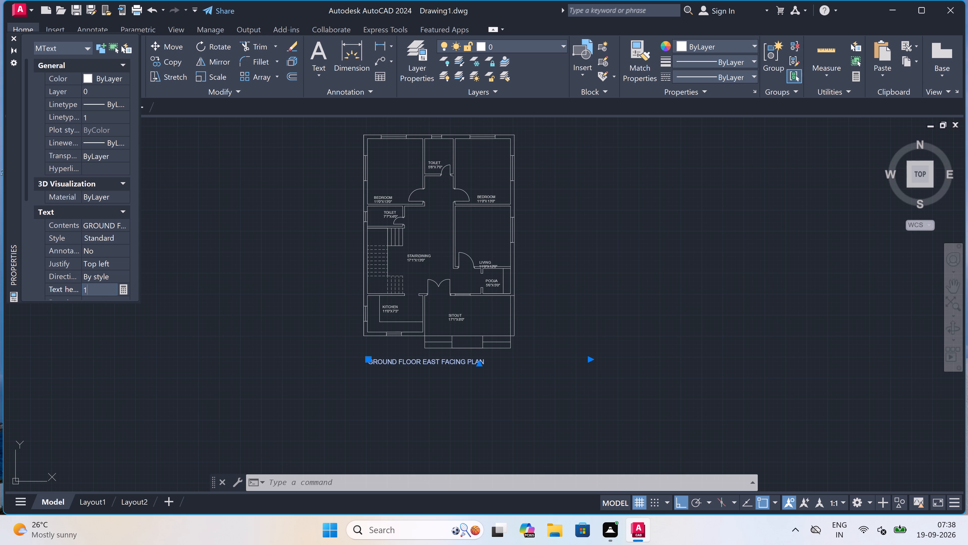
pyautogui.press("'")
pyautogui.click(264, 343)
# Move the GROUND FLOOR EAST FACING PLAN title slightly east so it sits more centrally below the plan.
pyautogui.scroll(2, 372, 368)
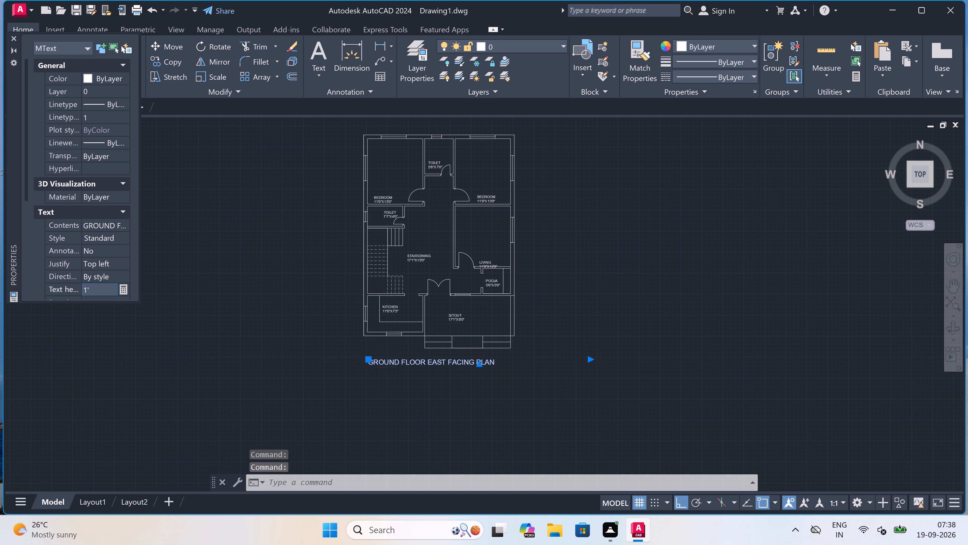
pyautogui.moveTo(358, 344); pyautogui.dragTo(362, 344)
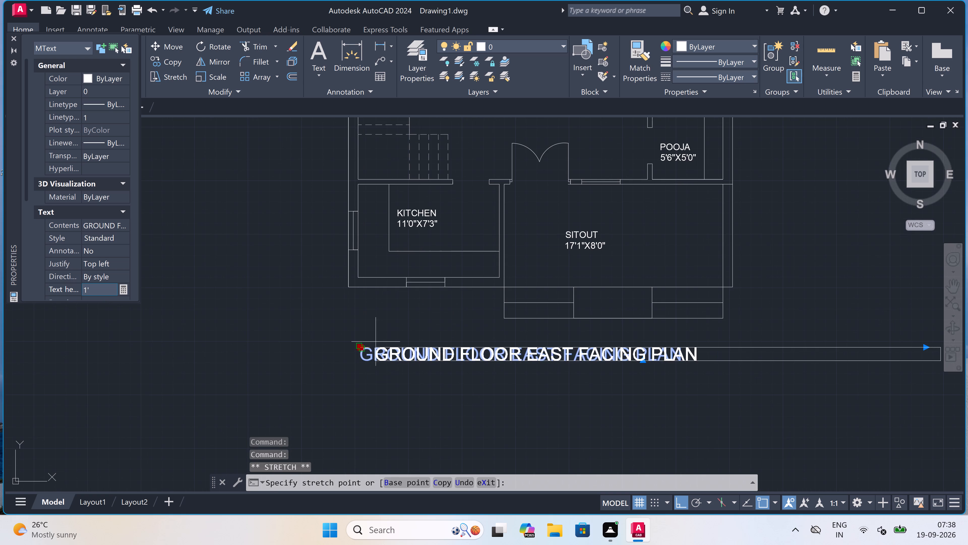
pyautogui.scroll(2, 376, 342)
pyautogui.click(377, 343)
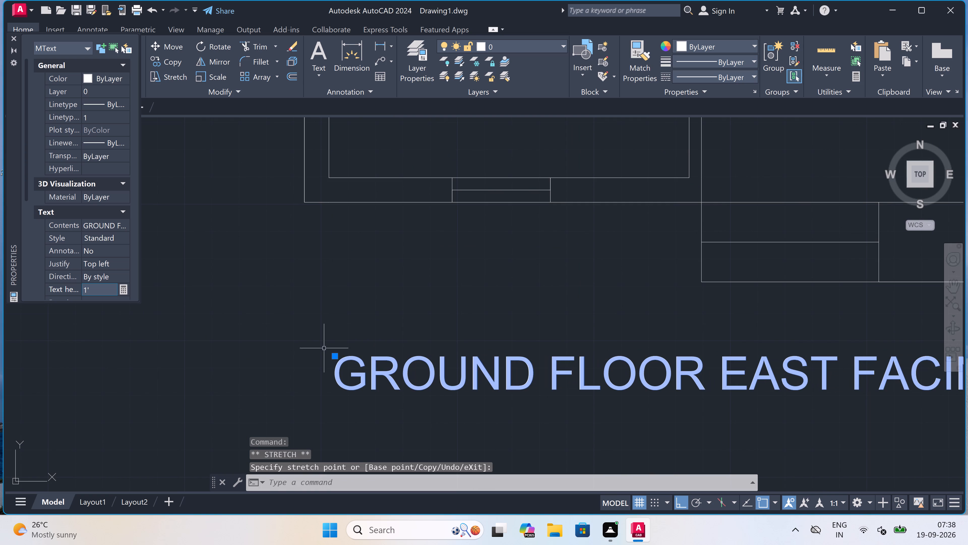
pyautogui.moveTo(335, 354); pyautogui.dragTo(354, 355)
pyautogui.scroll(2, 375, 352)
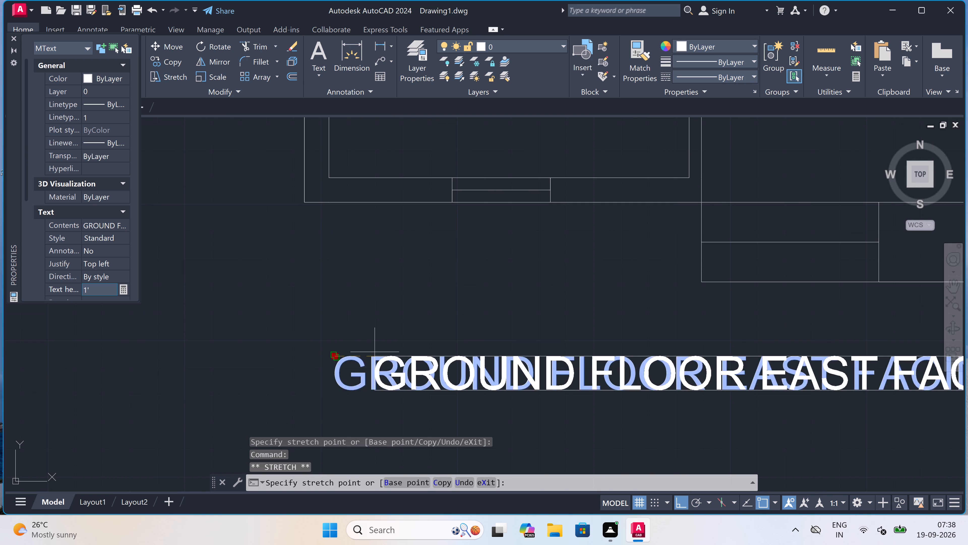
pyautogui.scroll(2, 375, 352)
pyautogui.click(377, 369)
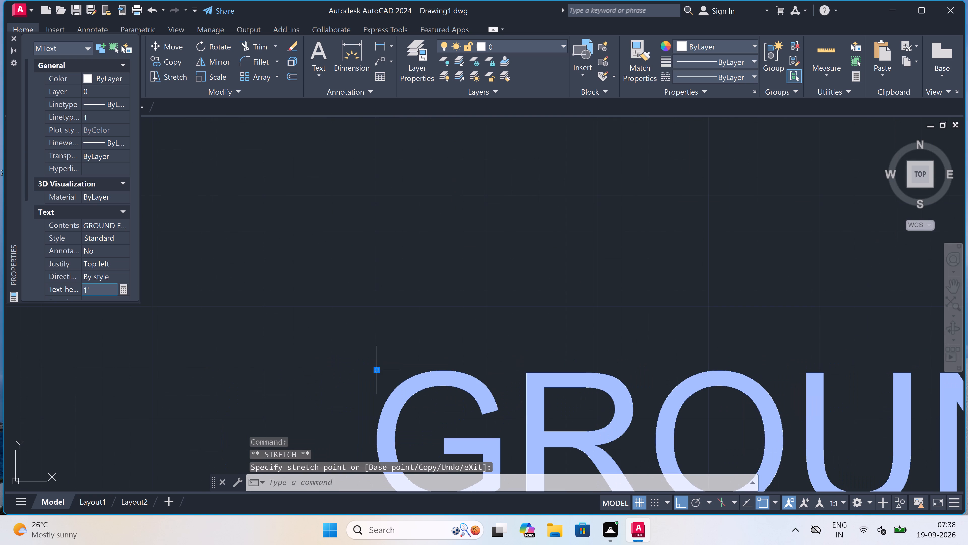
pyautogui.press('Escape')
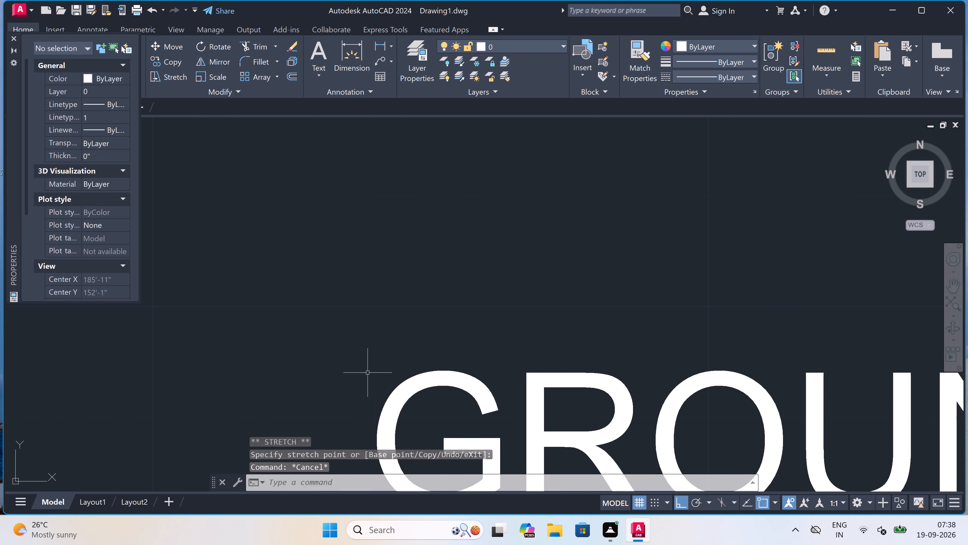
# Move the LIVING room label straight up about 10" so it clears the wall below it.
pyautogui.scroll(-7, 364, 369)
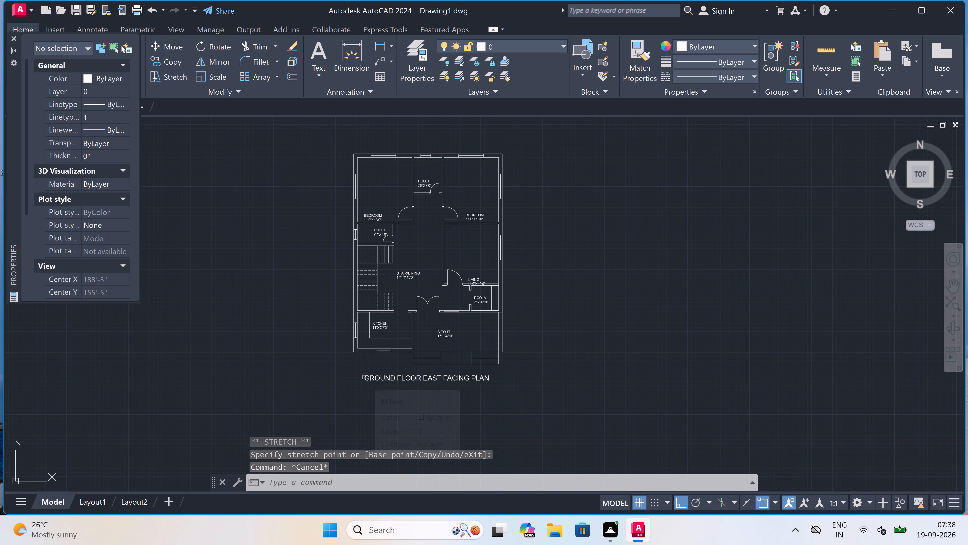
pyautogui.scroll(3, 461, 272)
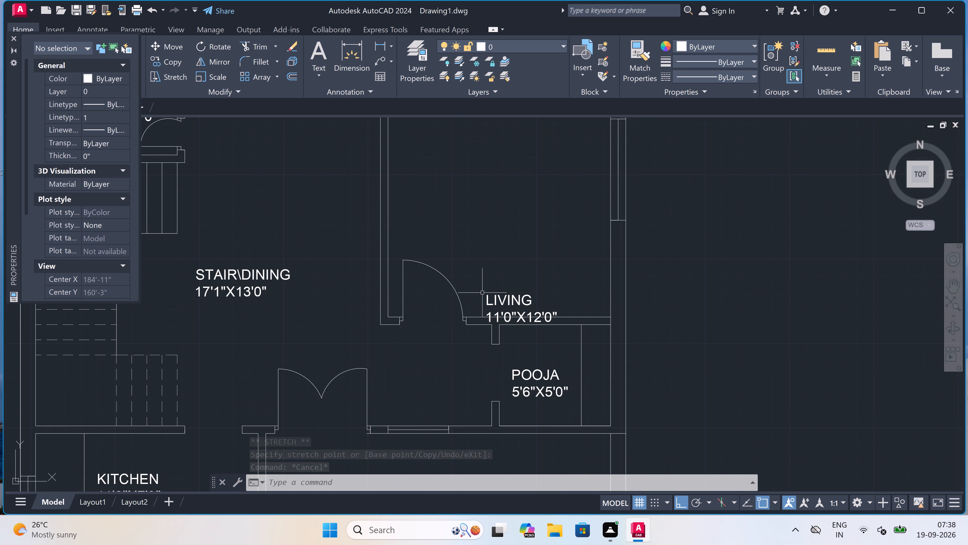
pyautogui.scroll(-3, 489, 298)
pyautogui.scroll(2, 507, 259)
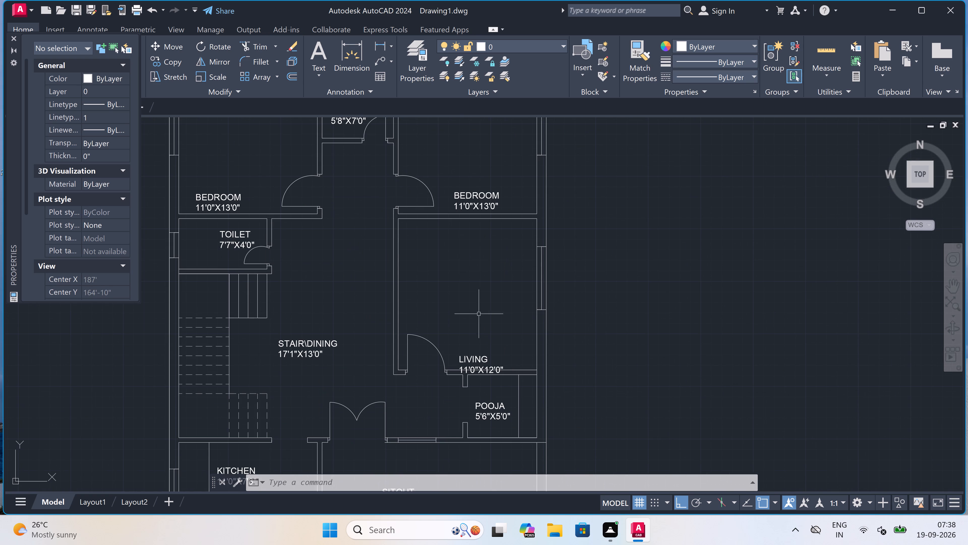
pyautogui.click(456, 357)
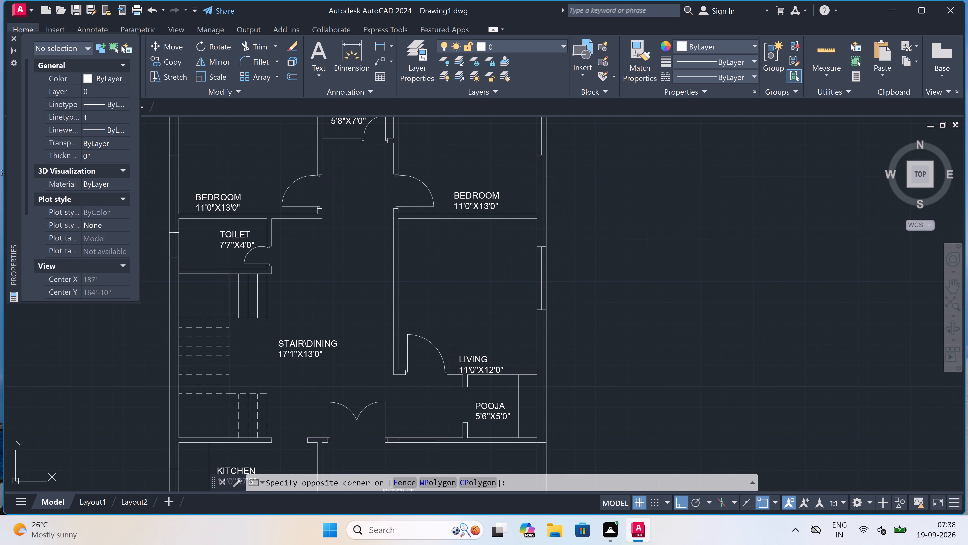
pyautogui.click(468, 357)
pyautogui.click(468, 357)
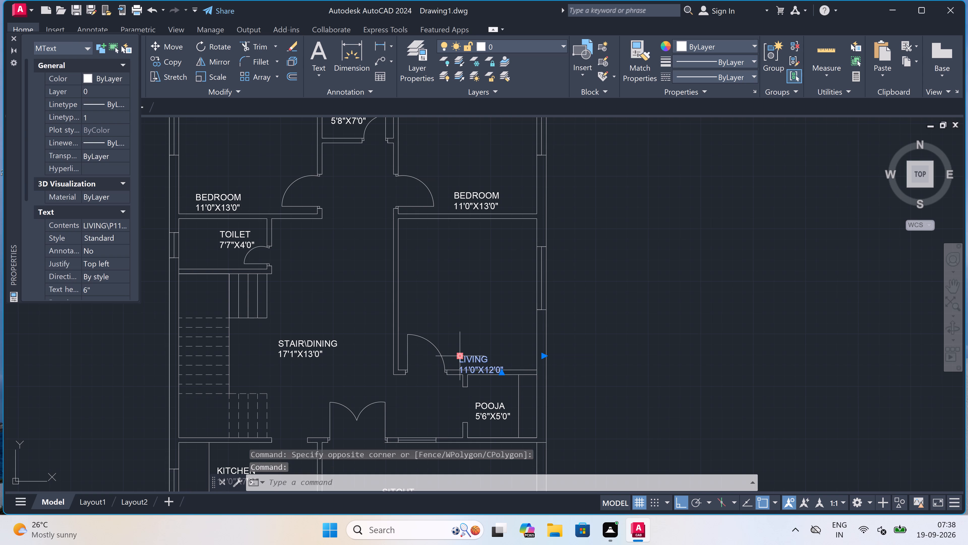
pyautogui.click(460, 356)
pyautogui.scroll(2, 463, 344)
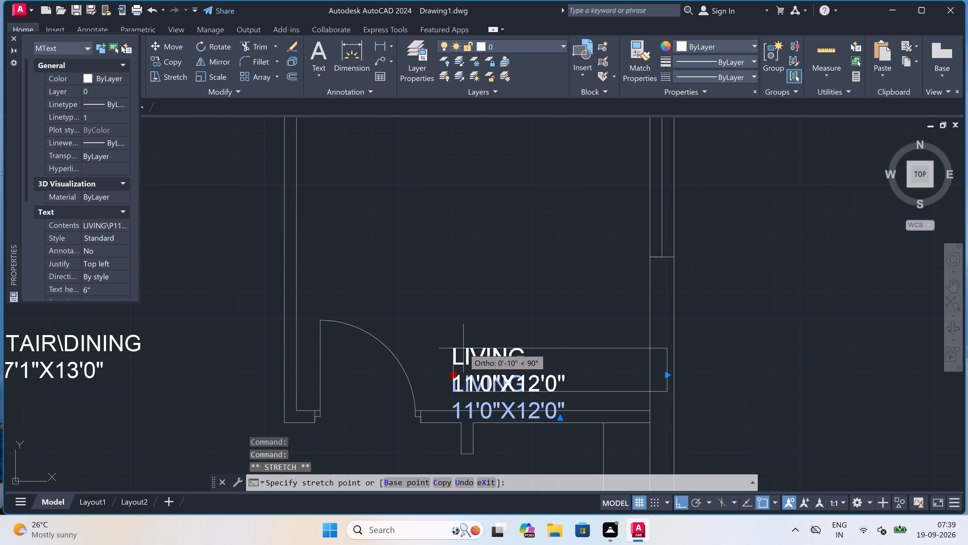
pyautogui.click(464, 349)
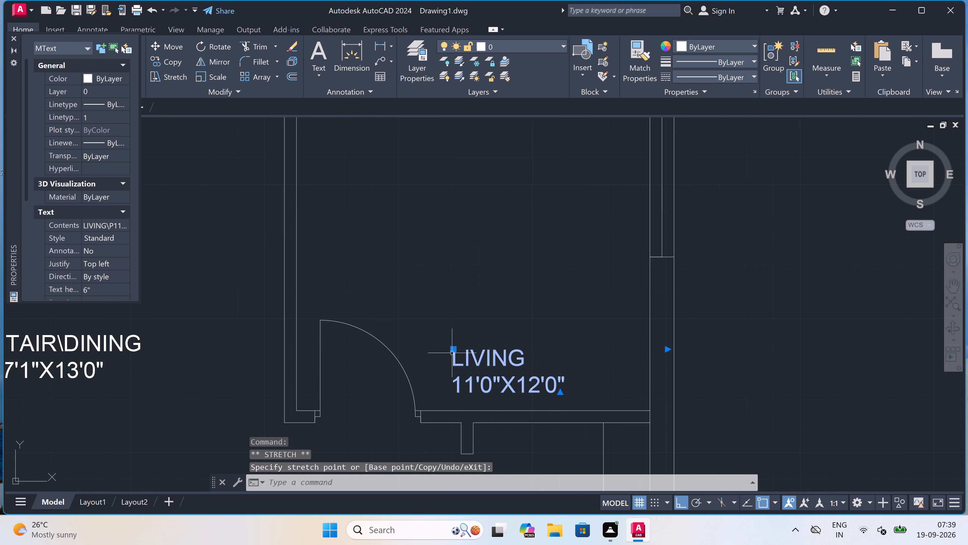
pyautogui.press('Escape')
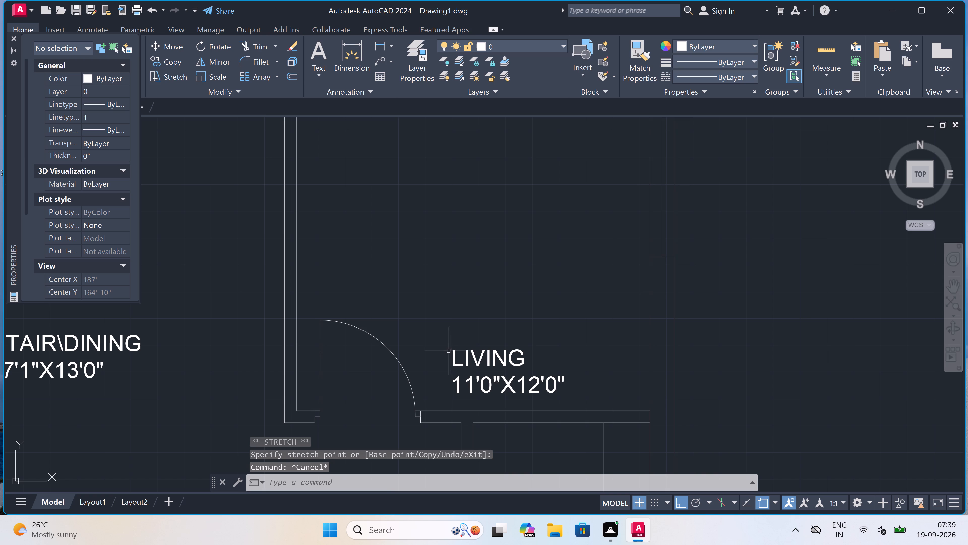
# Copy the entire floor plan with its labels and title about 38' horizontally to the east.
pyautogui.scroll(-5, 436, 340)
pyautogui.scroll(1, 456, 304)
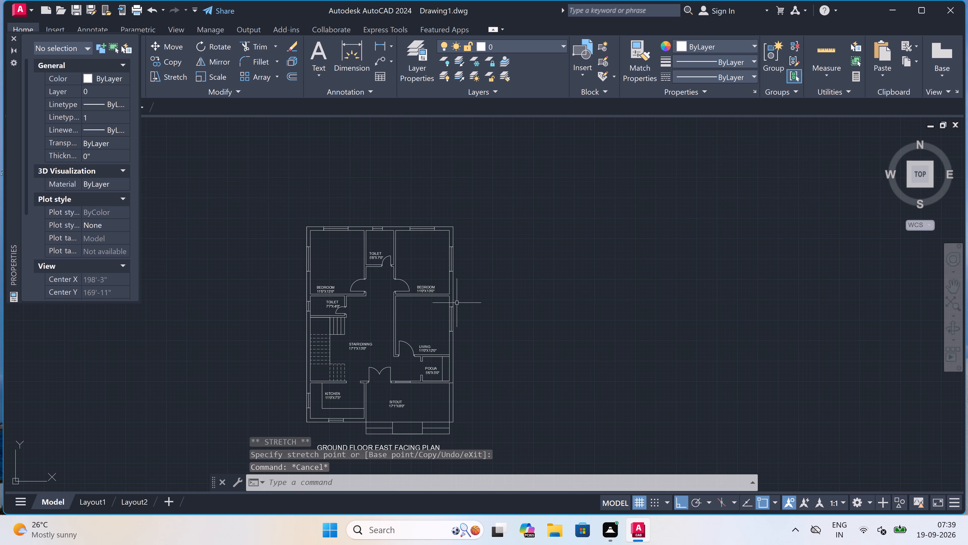
pyautogui.scroll(-1, 475, 274)
pyautogui.click(495, 230)
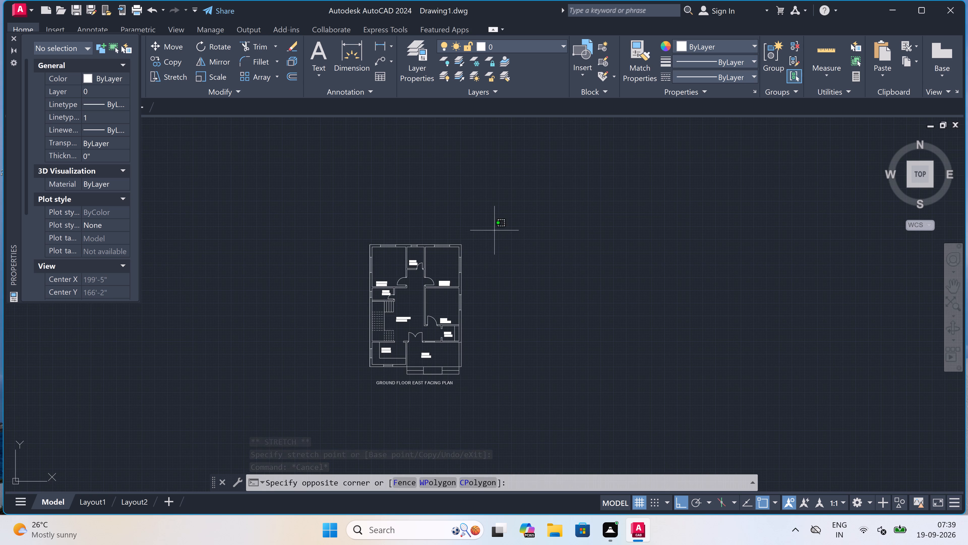
pyautogui.click(281, 399)
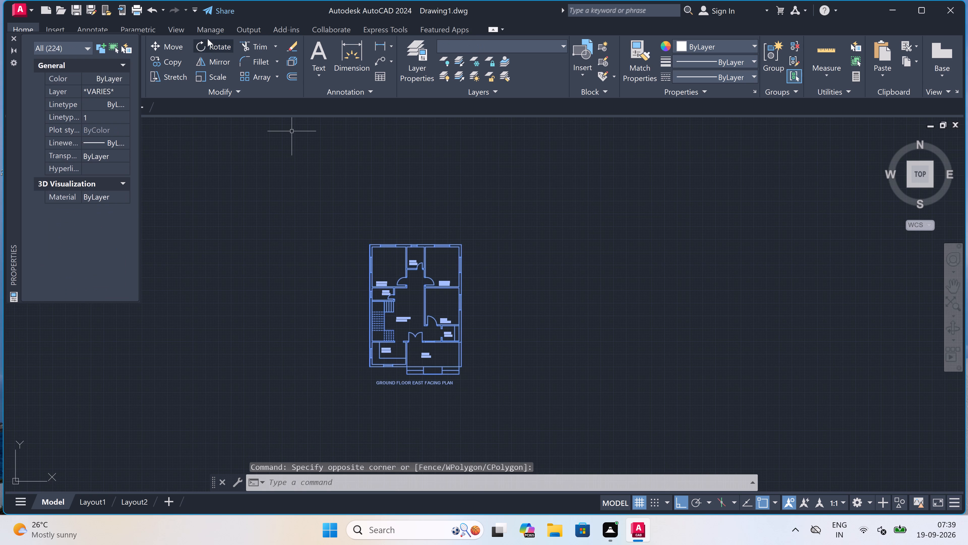
pyautogui.click(178, 58)
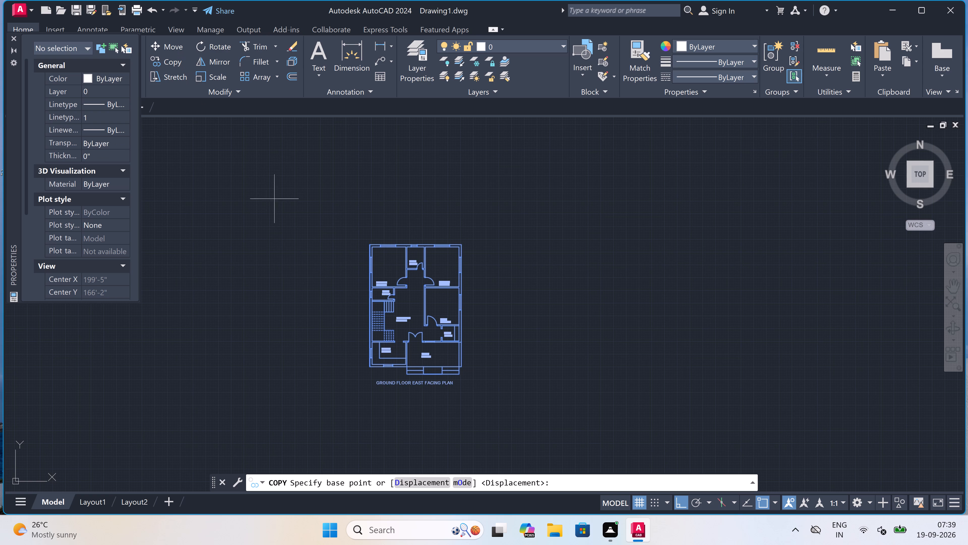
pyautogui.click(399, 291)
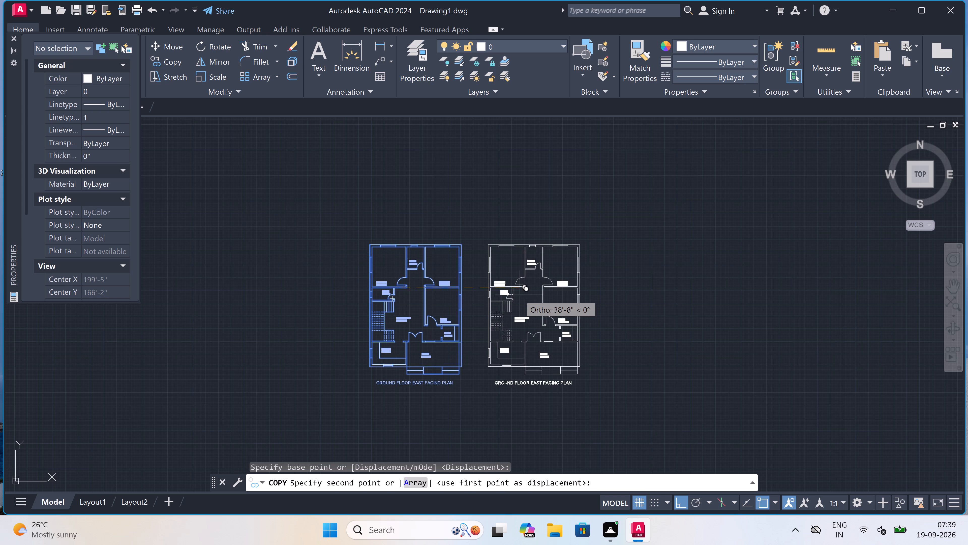
pyautogui.click(516, 291)
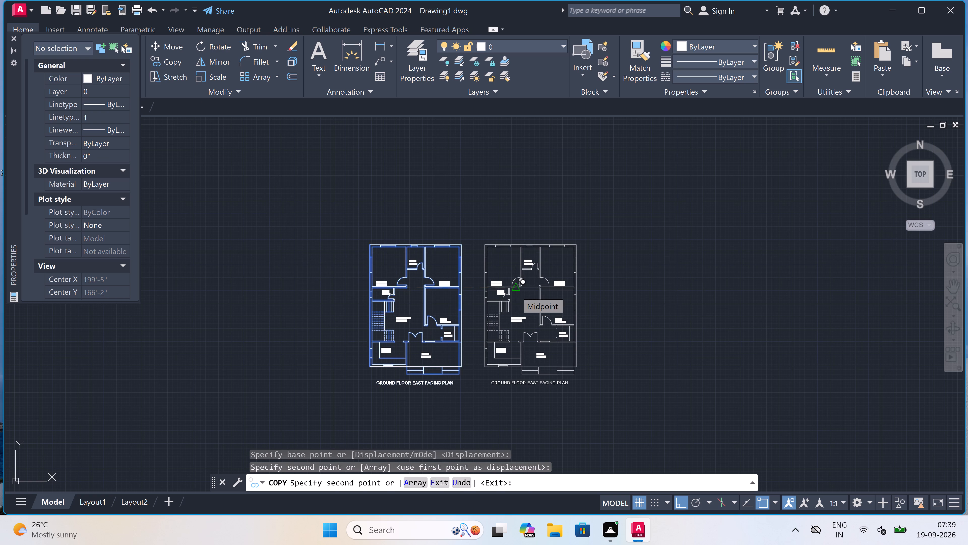
pyautogui.press('Escape')
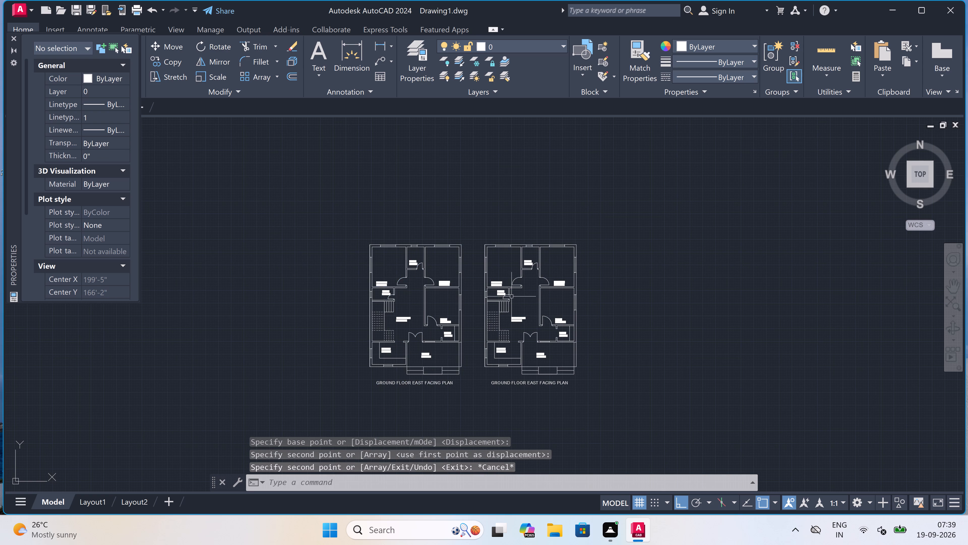
# Delete the title and the STAIR\DINING, both BEDROOM, upper TOILET, KITCHEN, SITOUT, POOJA and LIVING labels from the copied plan.
pyautogui.click(515, 317)
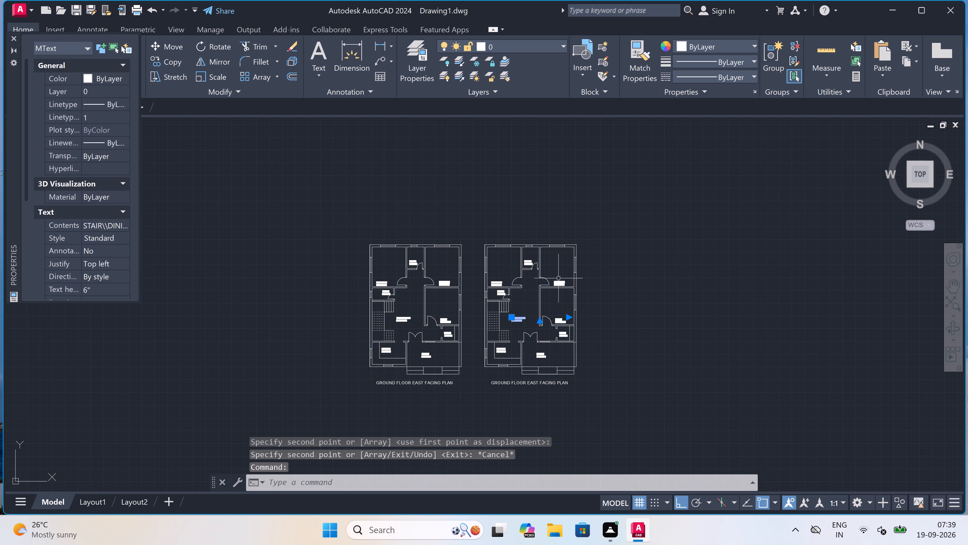
pyautogui.click(558, 283)
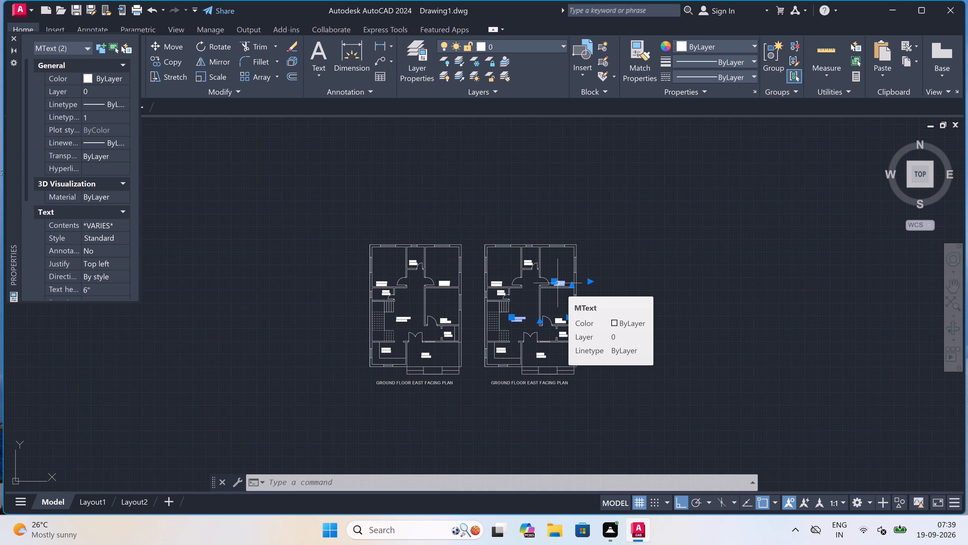
pyautogui.scroll(2, 537, 298)
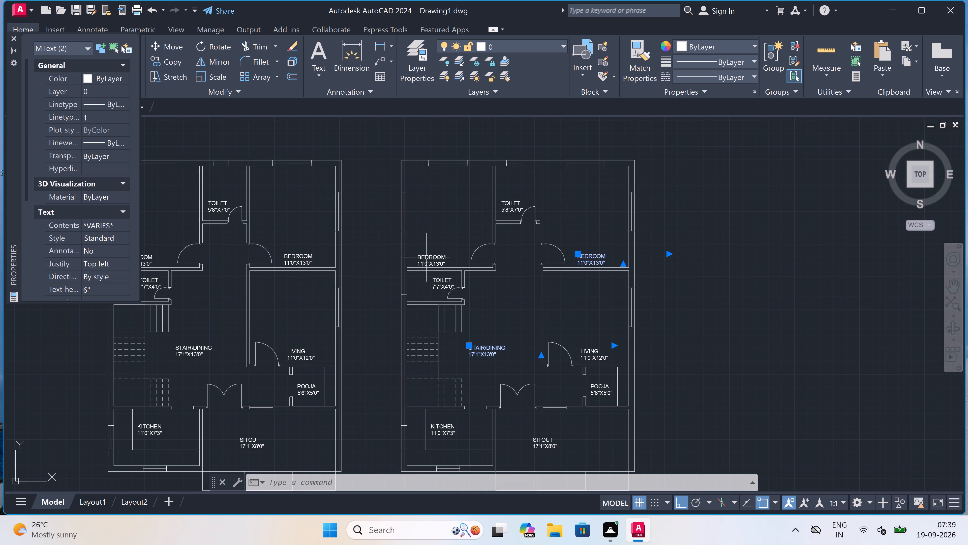
pyautogui.click(425, 263)
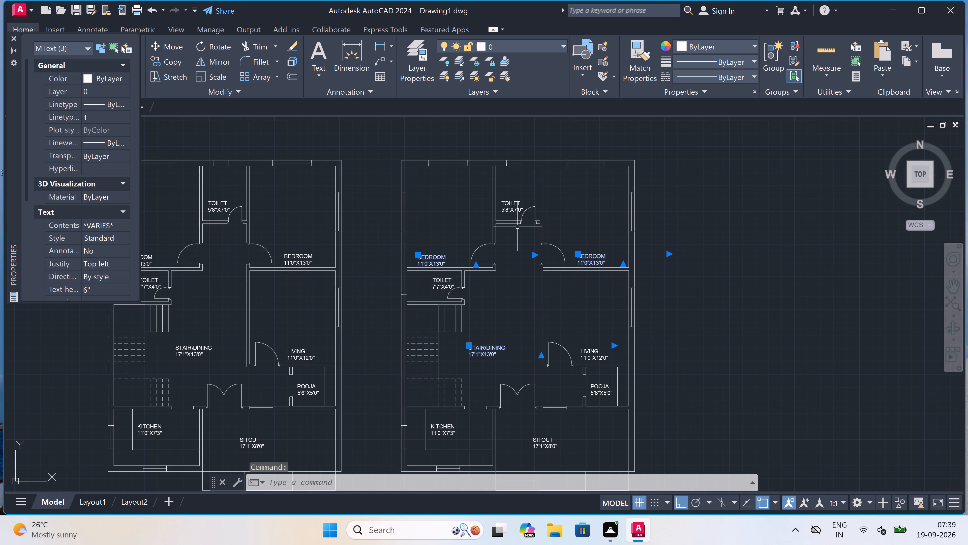
pyautogui.click(503, 203)
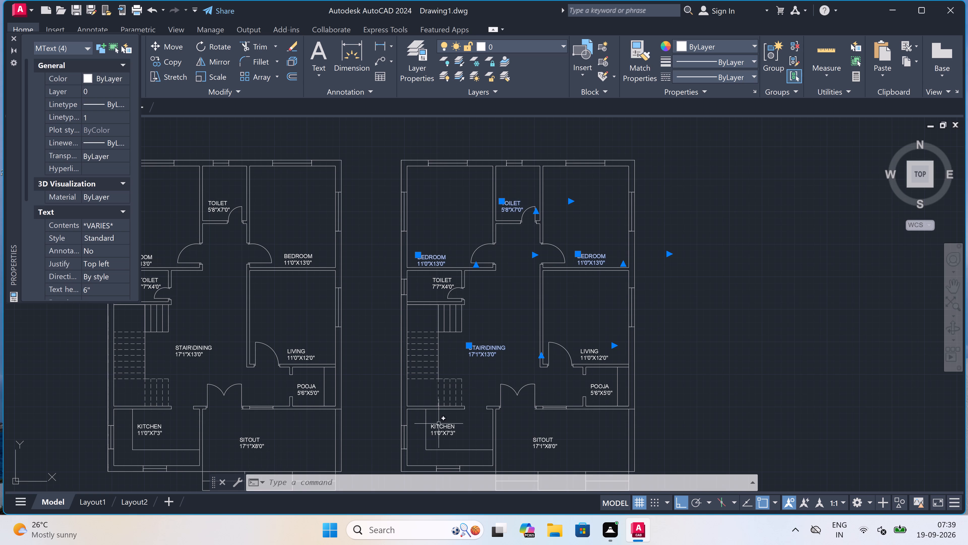
pyautogui.scroll(1, 439, 424)
pyautogui.scroll(-3, 453, 393)
pyautogui.scroll(1, 449, 411)
pyautogui.click(449, 408)
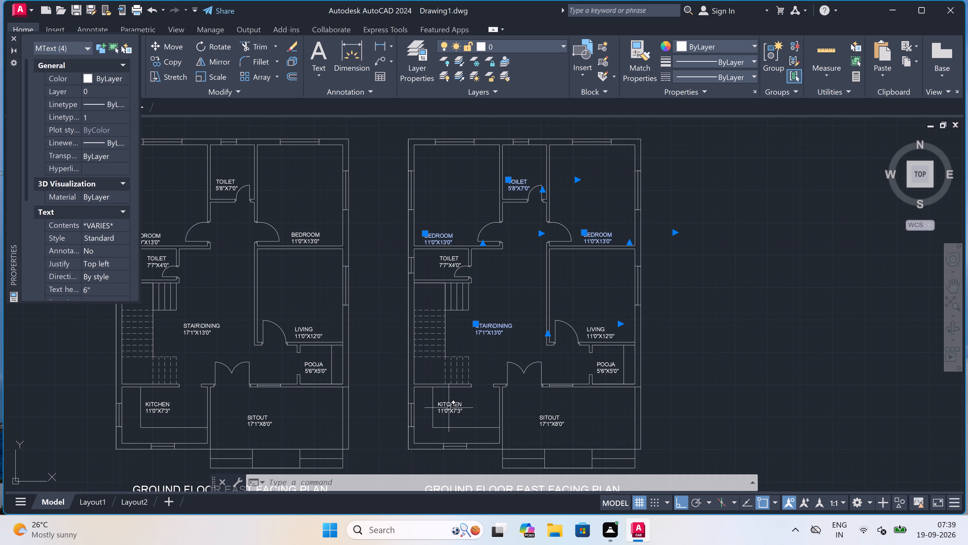
pyautogui.scroll(-3, 448, 408)
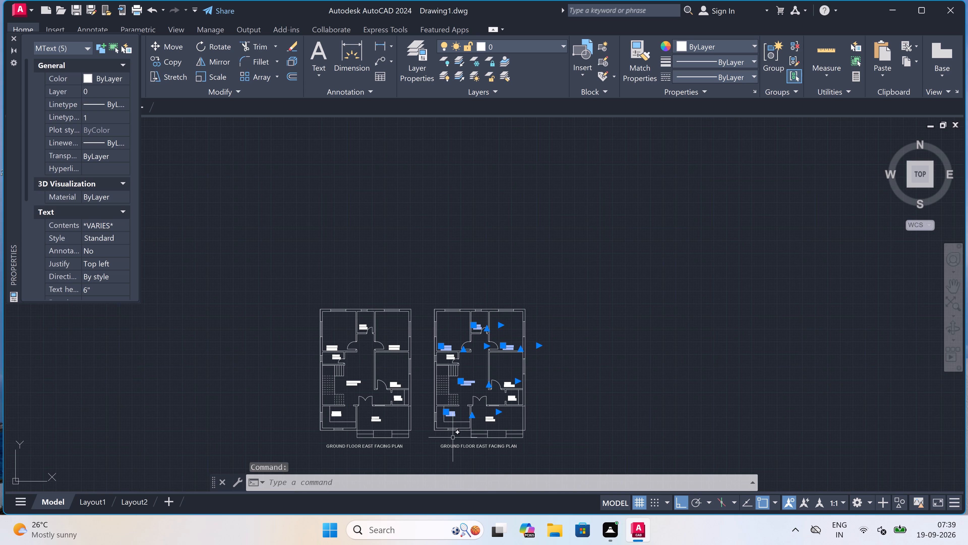
pyautogui.scroll(1, 453, 454)
pyautogui.click(451, 442)
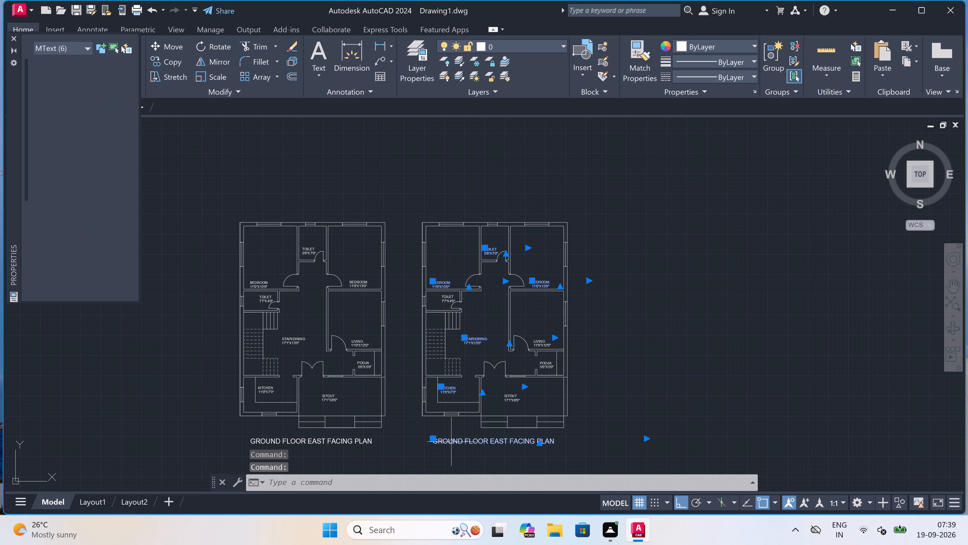
pyautogui.click(510, 400)
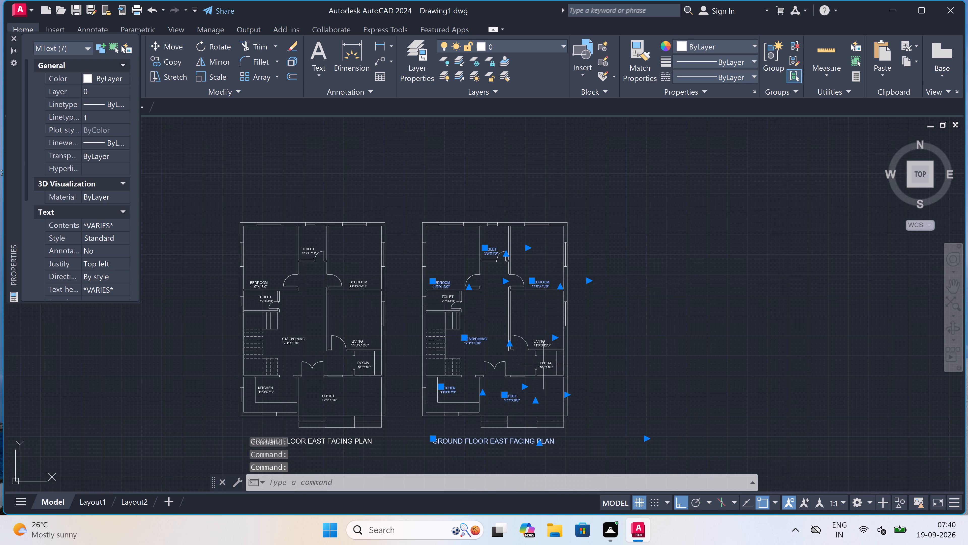
pyautogui.click(548, 363)
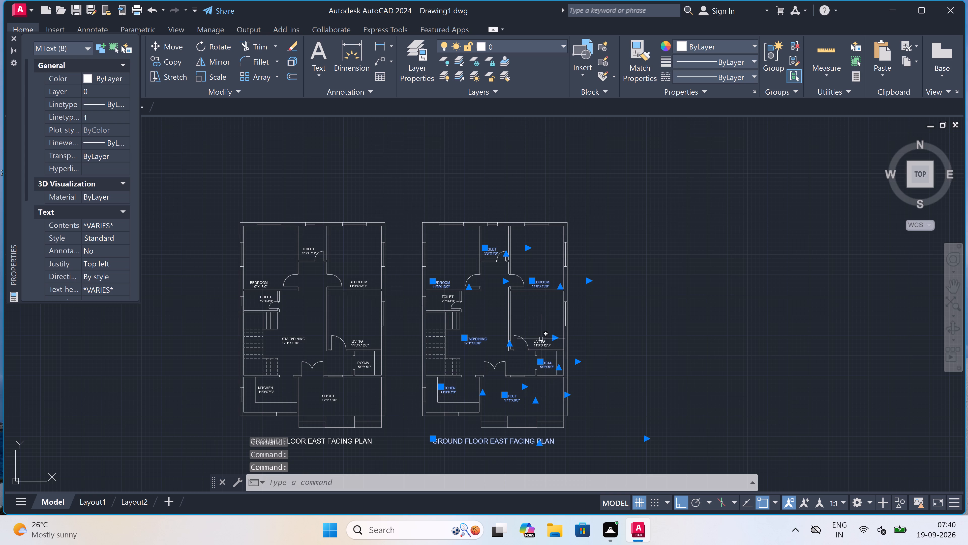
pyautogui.click(539, 344)
pyautogui.press('Delete')
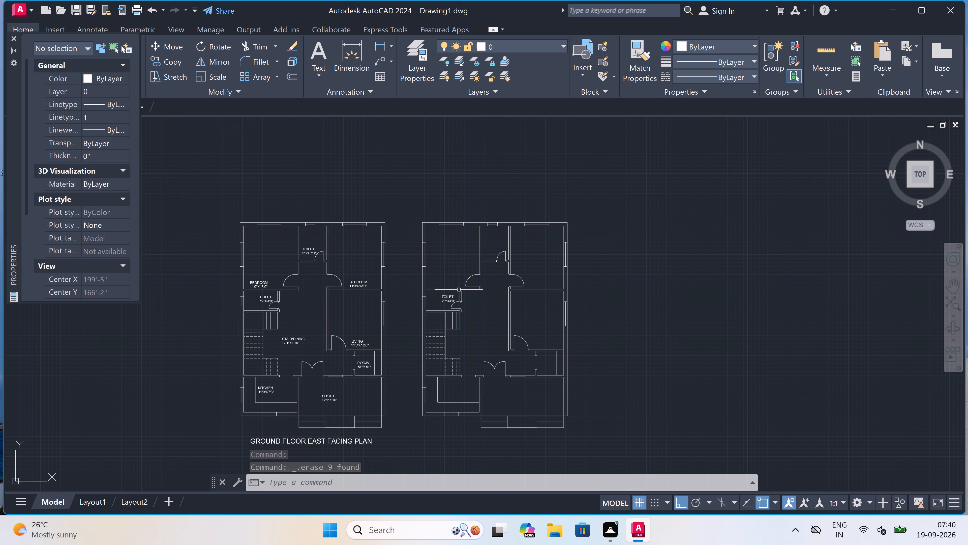
# Delete the remaining lower TOILET label from the copied plan.
pyautogui.scroll(1, 459, 290)
pyautogui.click(448, 301)
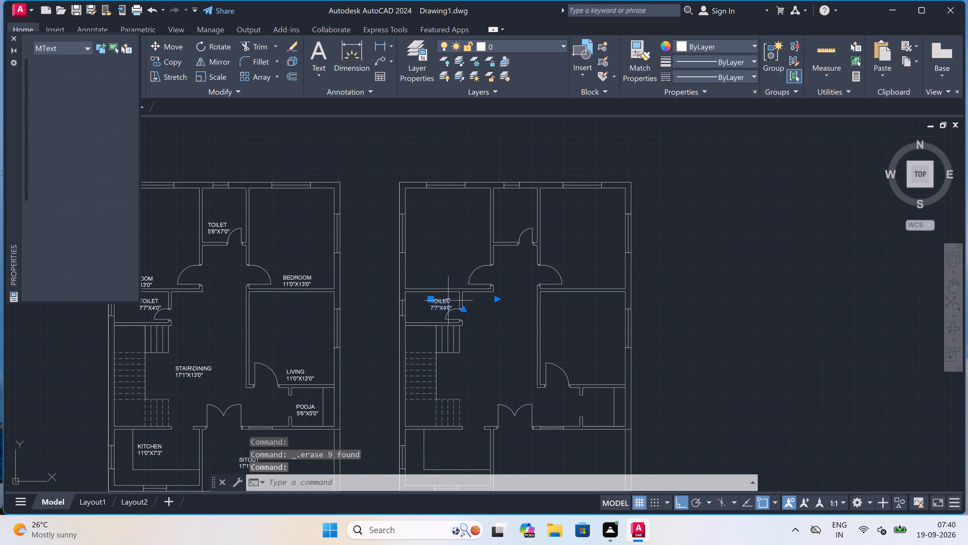
pyautogui.press('Delete')
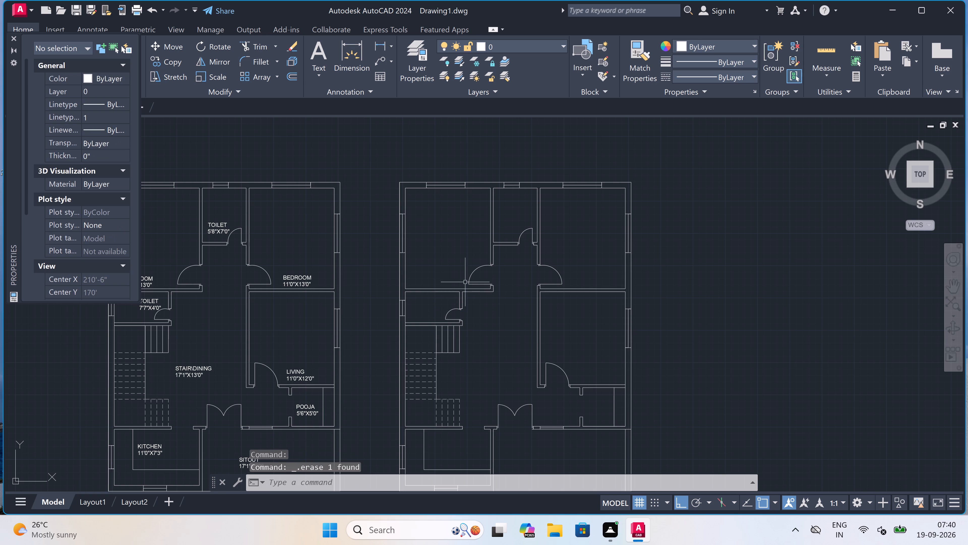
# Draw a horizontal section line about 33'-9" long across the copied plan's bedrooms, with an upward end about 2'-5" long on the east side.
pyautogui.scroll(-2, 466, 282)
pyautogui.scroll(2, 391, 361)
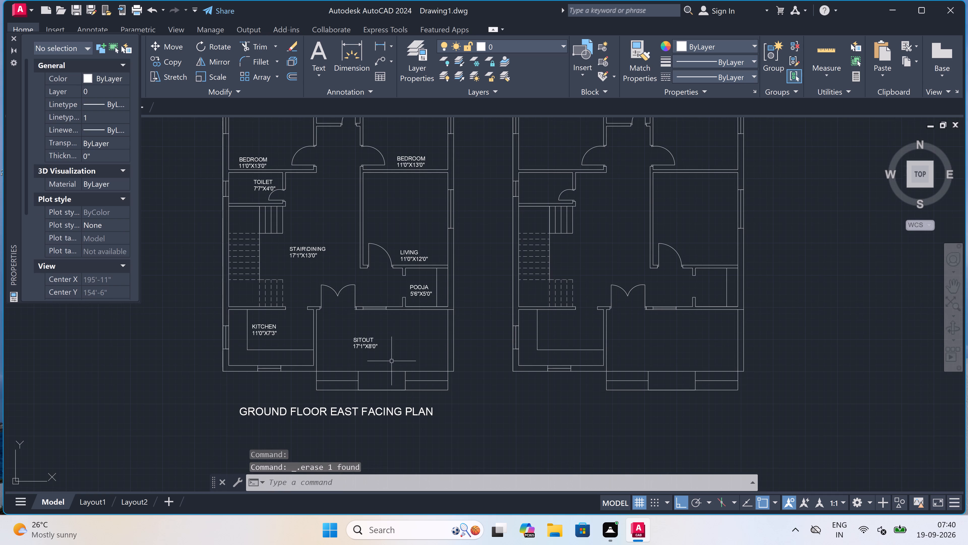
pyautogui.scroll(-2, 391, 362)
pyautogui.scroll(1, 393, 360)
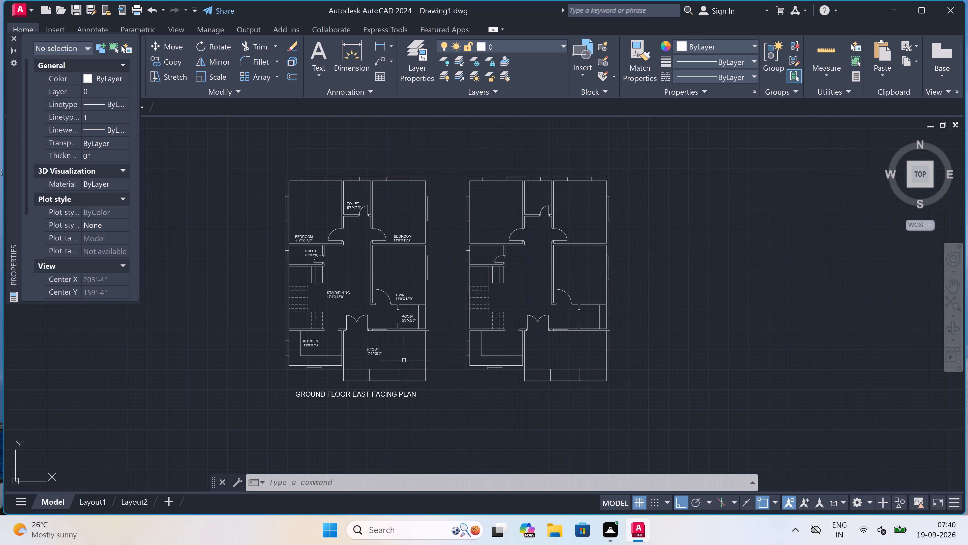
pyautogui.scroll(1, 513, 303)
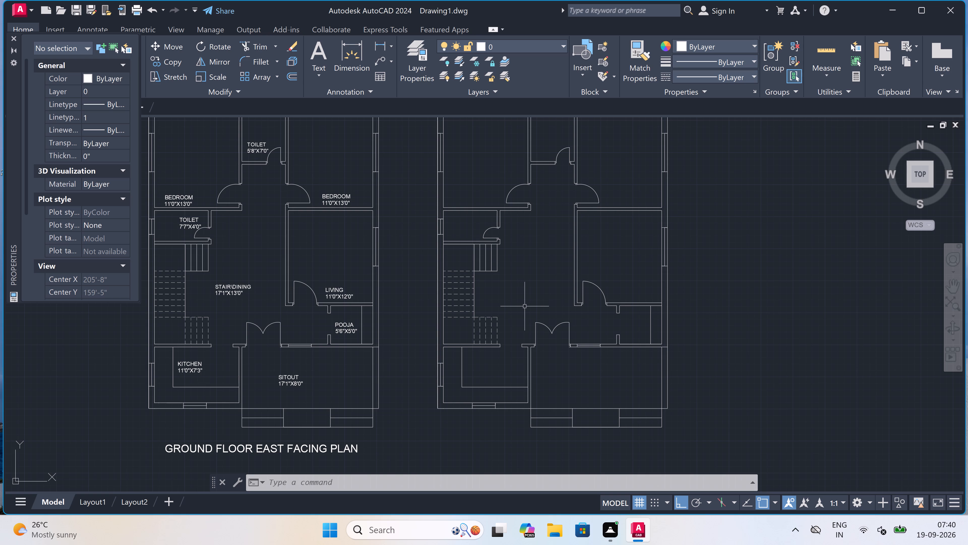
pyautogui.press('Escape')
pyautogui.write('L')
pyautogui.press('space')
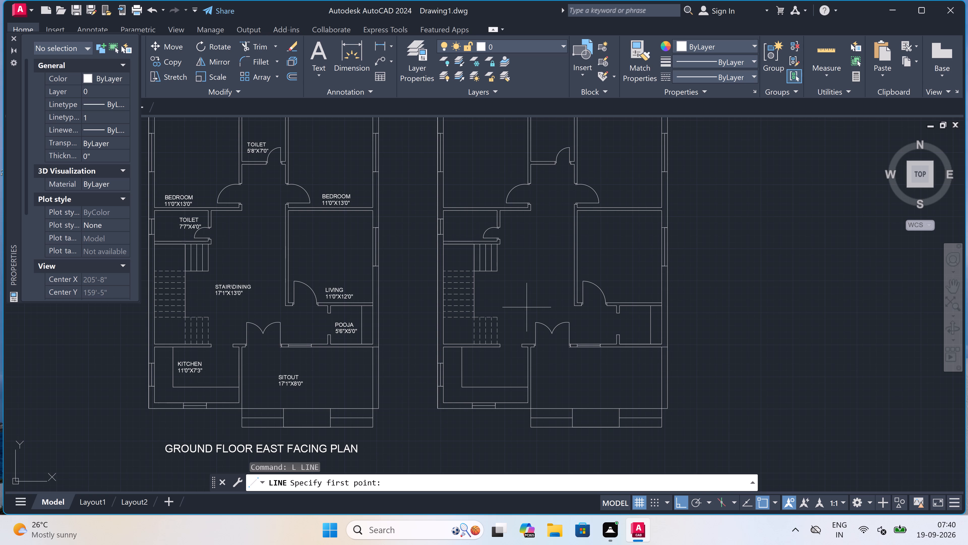
pyautogui.scroll(-1, 527, 307)
pyautogui.scroll(1, 547, 203)
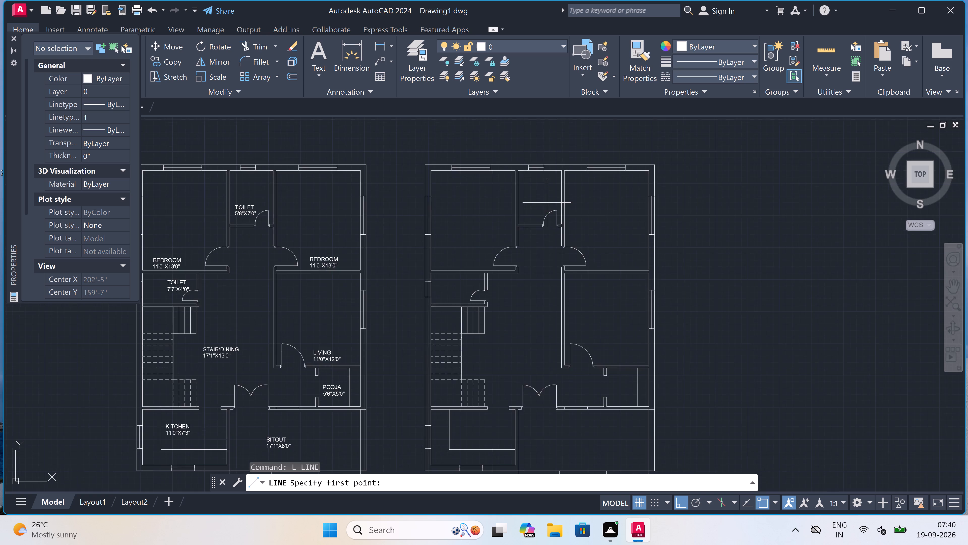
pyautogui.scroll(1, 547, 203)
pyautogui.scroll(-1, 547, 203)
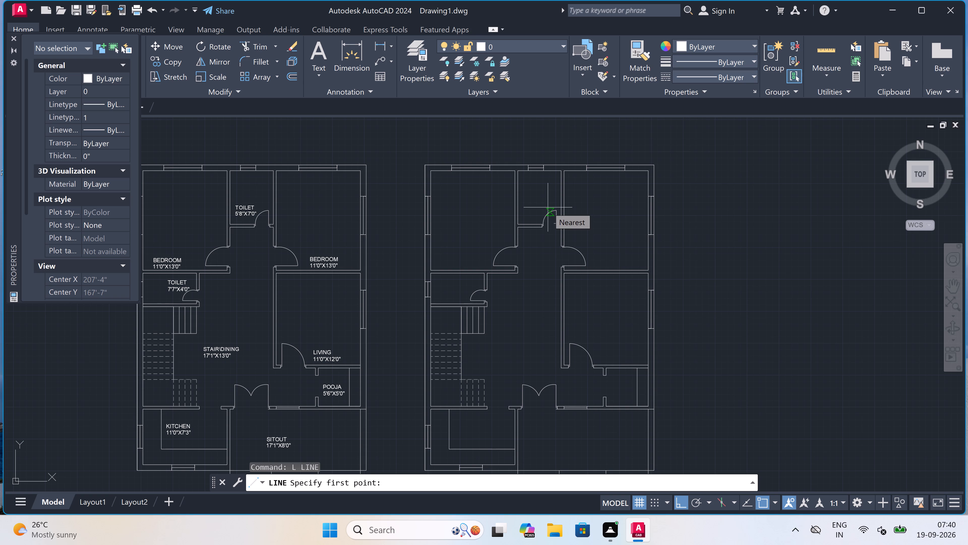
pyautogui.scroll(2, 548, 208)
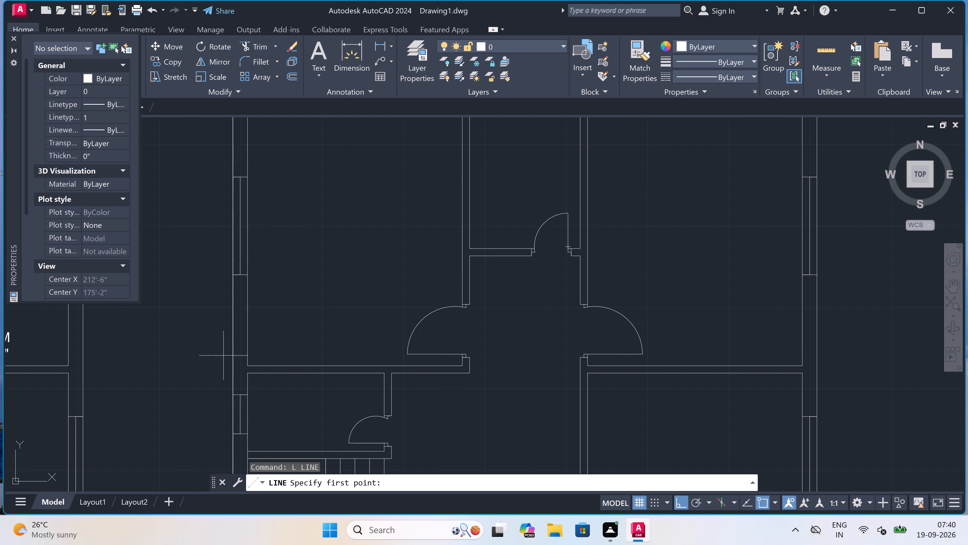
pyautogui.scroll(-2, 224, 353)
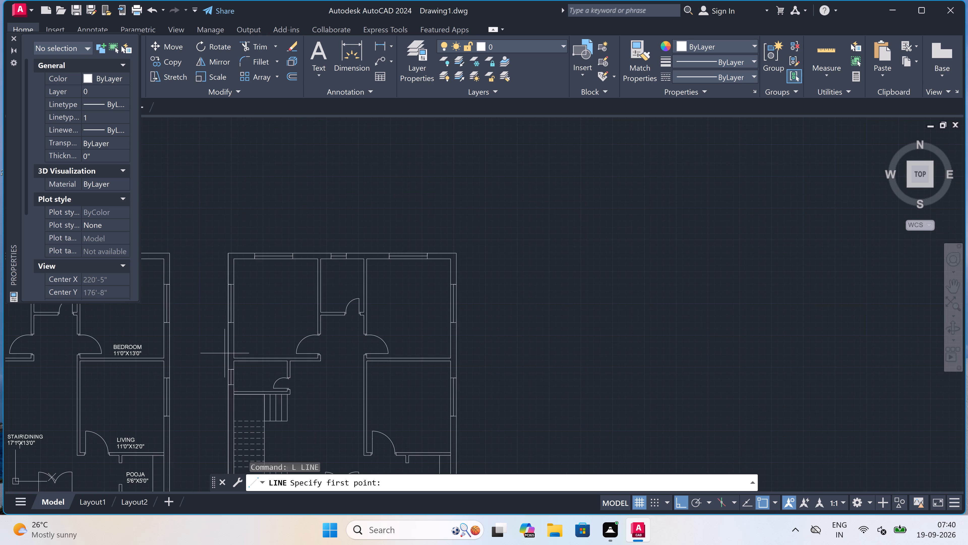
pyautogui.scroll(3, 213, 329)
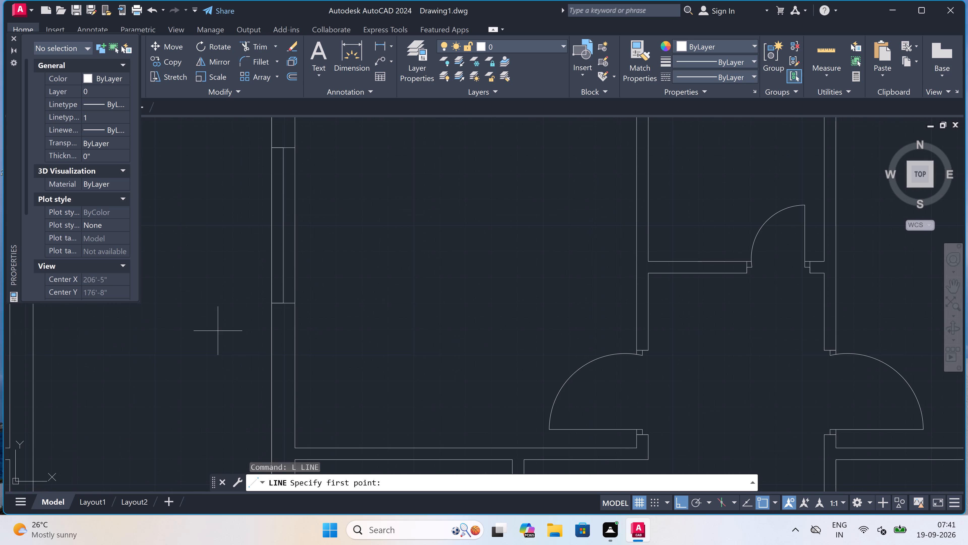
pyautogui.click(232, 322)
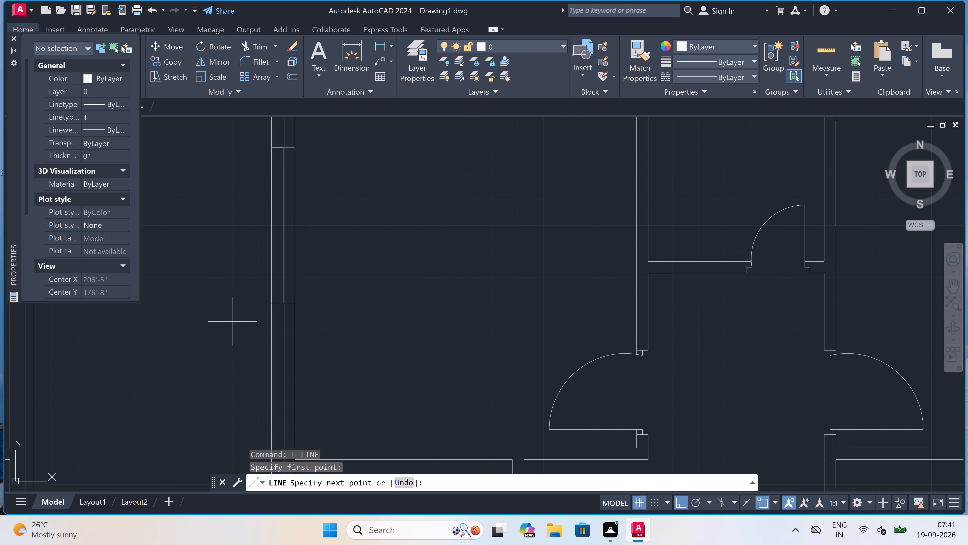
pyautogui.scroll(-3, 704, 356)
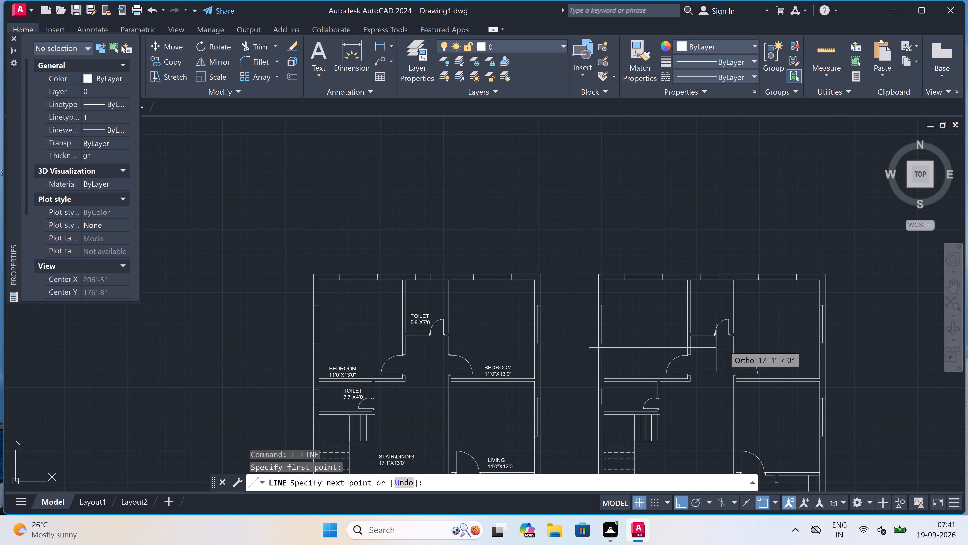
pyautogui.scroll(-2, 724, 345)
pyautogui.scroll(3, 767, 338)
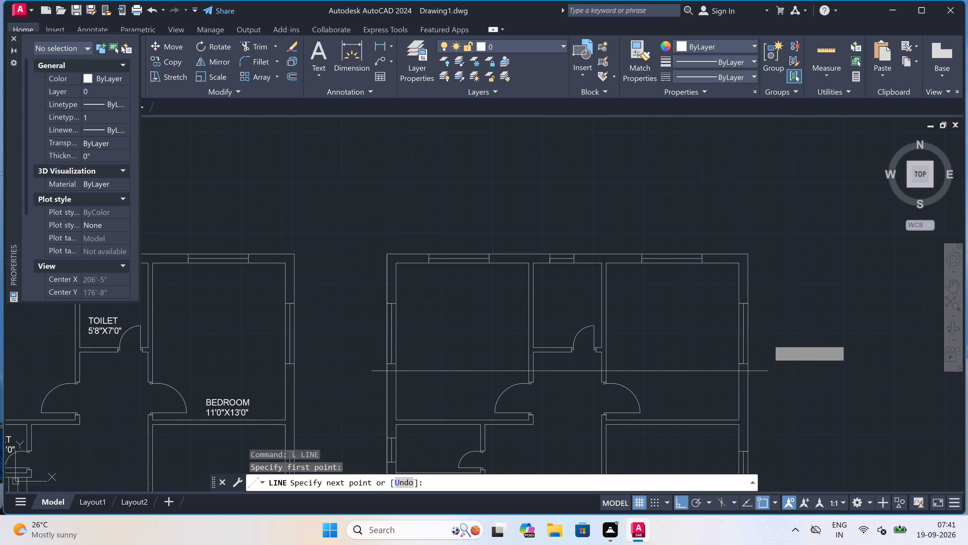
pyautogui.click(779, 368)
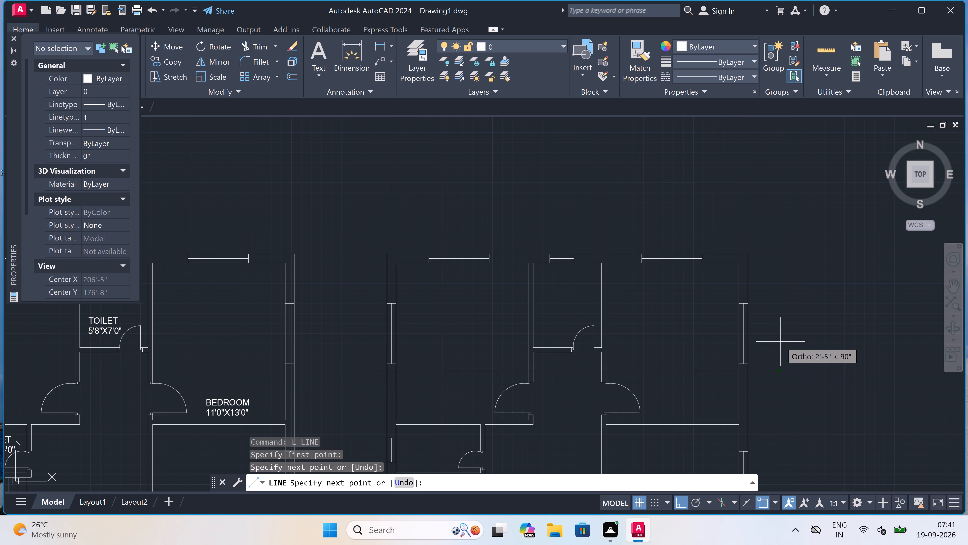
pyautogui.click(780, 342)
pyautogui.press('Escape')
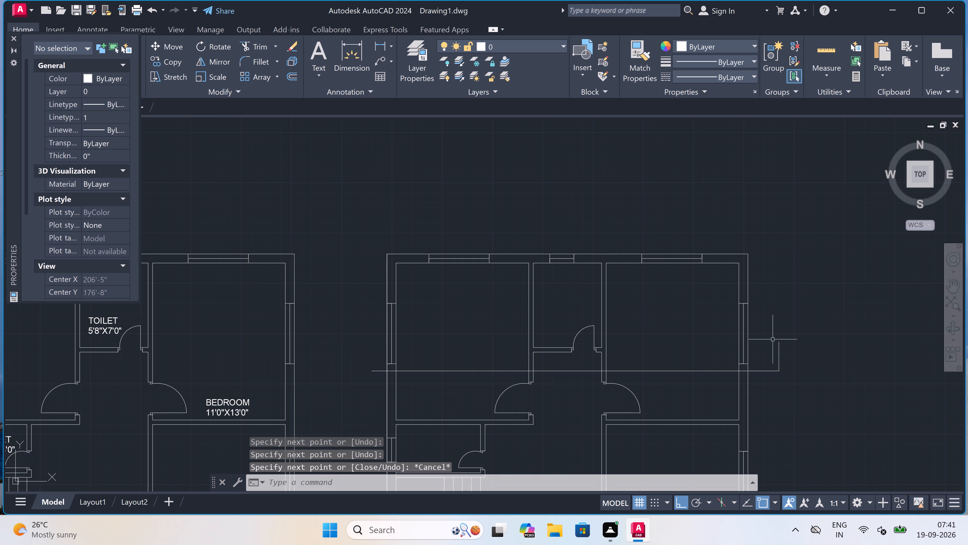
# Add the multiline text A just above the upturned east end of the section line.
pyautogui.scroll(-3, 625, 336)
pyautogui.scroll(2, 697, 334)
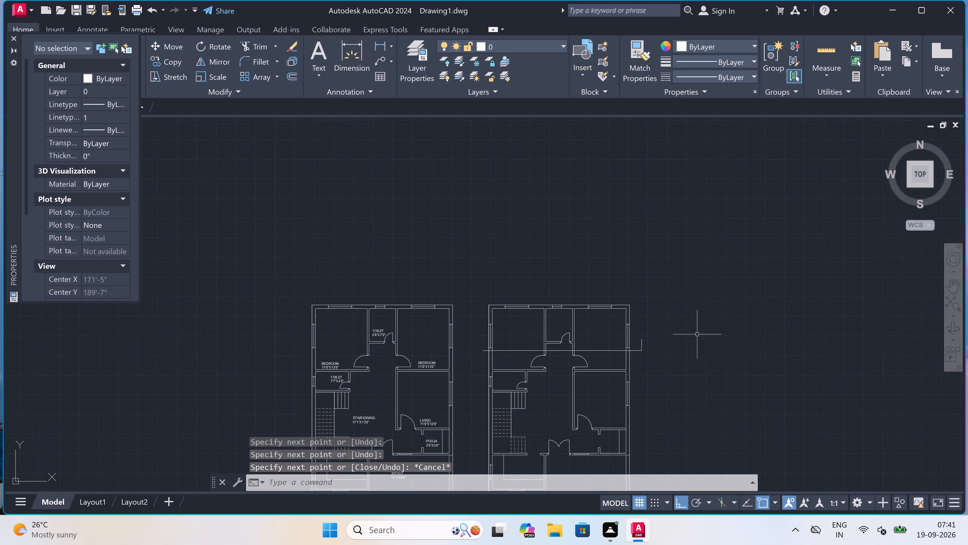
pyautogui.scroll(1, 697, 334)
pyautogui.write('MT')
pyautogui.press('space')
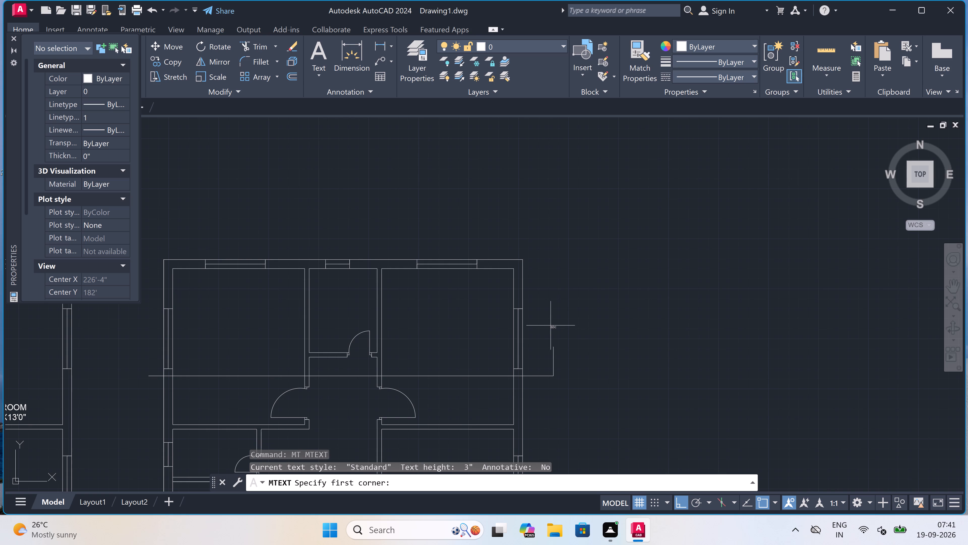
pyautogui.click(551, 325)
pyautogui.click(567, 336)
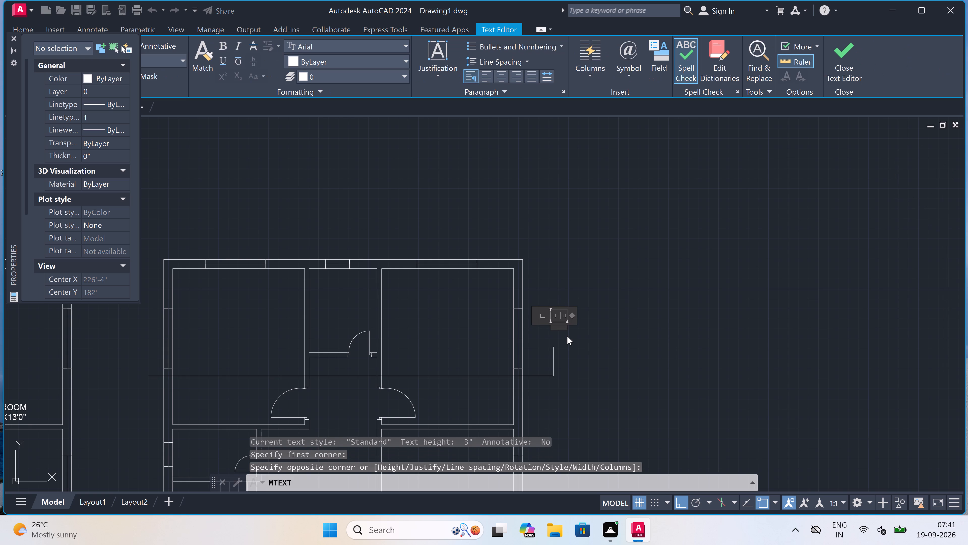
pyautogui.press('a')
pyautogui.click(567, 336)
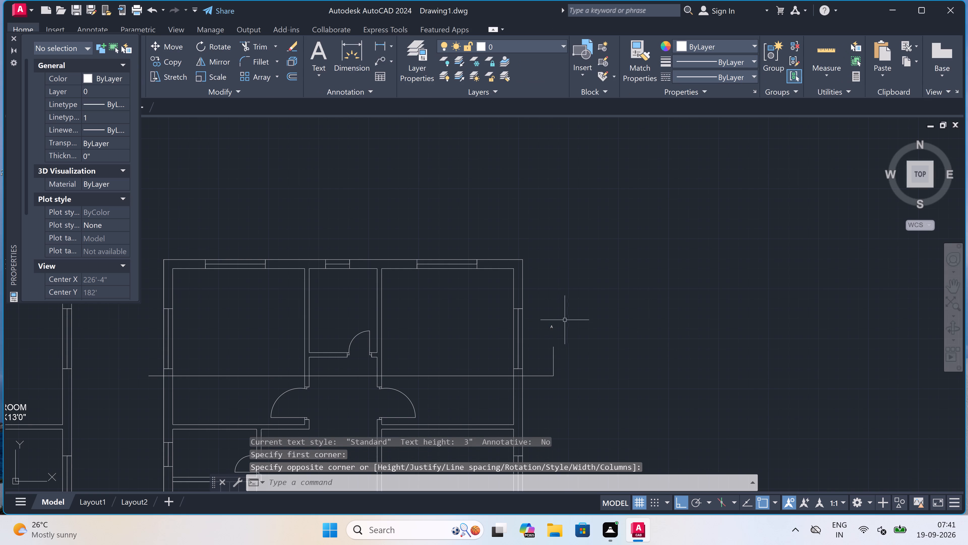
# Set the text height of the section label A to 1'.
pyautogui.click(566, 315)
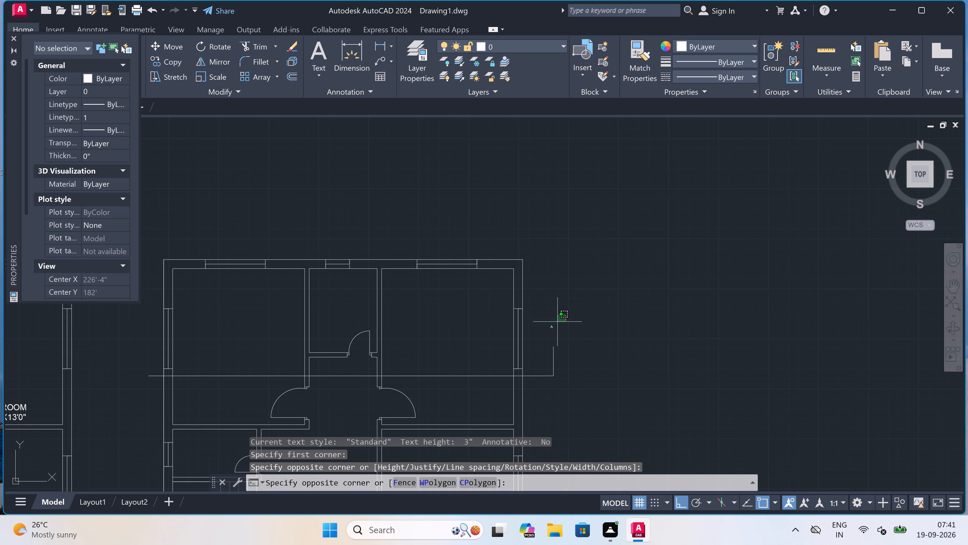
pyautogui.click(545, 338)
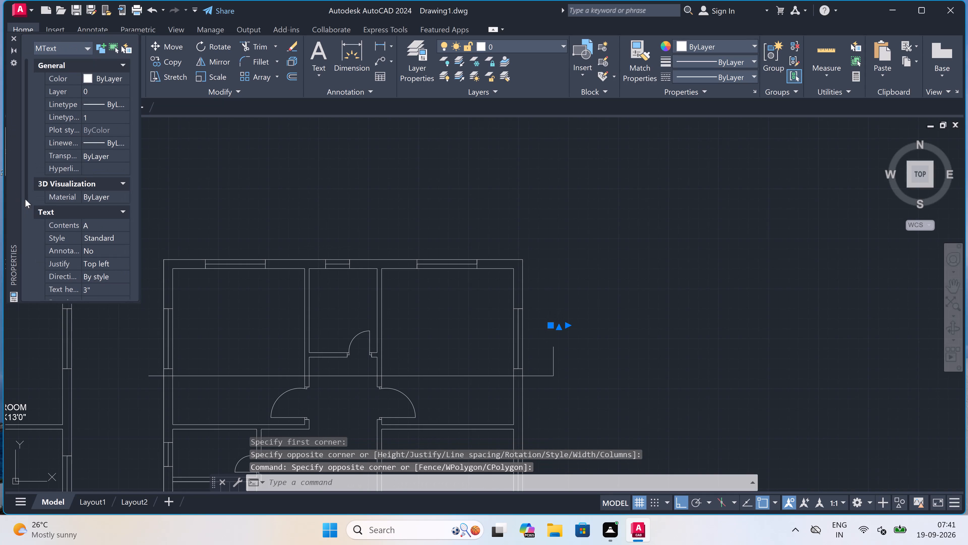
pyautogui.moveTo(118, 290); pyautogui.dragTo(121, 292)
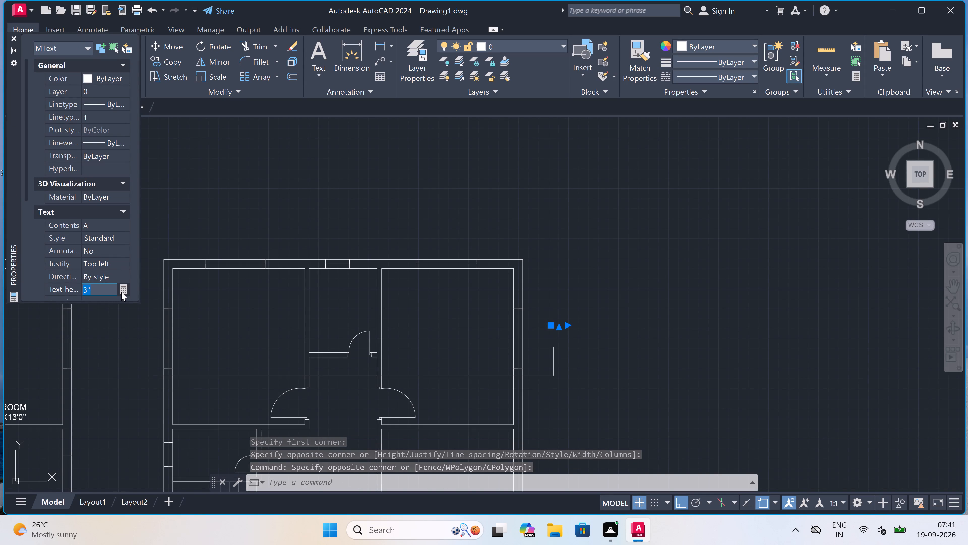
pyautogui.press('BackSpace')
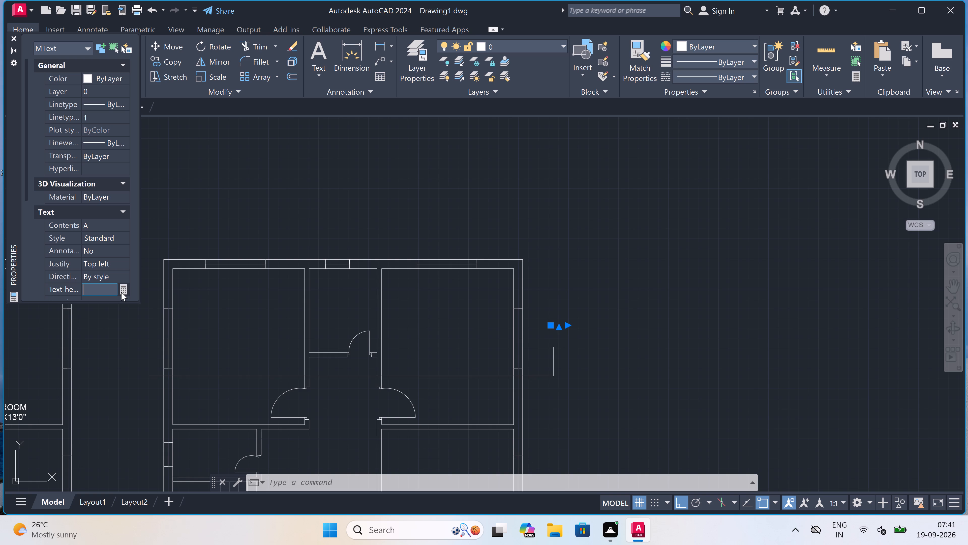
pyautogui.write('11')
pyautogui.hotkey('shift', '"')
pyautogui.press('BackSpace')
pyautogui.press('BackSpace')
pyautogui.press('BackSpace')
pyautogui.write("1'")
pyautogui.click(245, 330)
pyautogui.press('Escape')
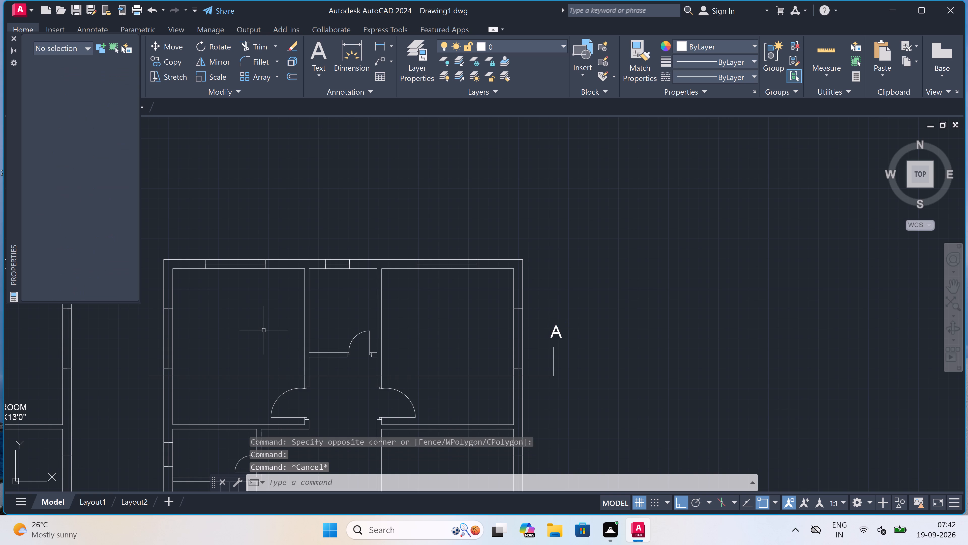
# Draw vertical construction lines through the labelled plan's southwest outer corner and both edges of the kitchen's south window.
pyautogui.scroll(-6, 344, 330)
pyautogui.scroll(3, 314, 346)
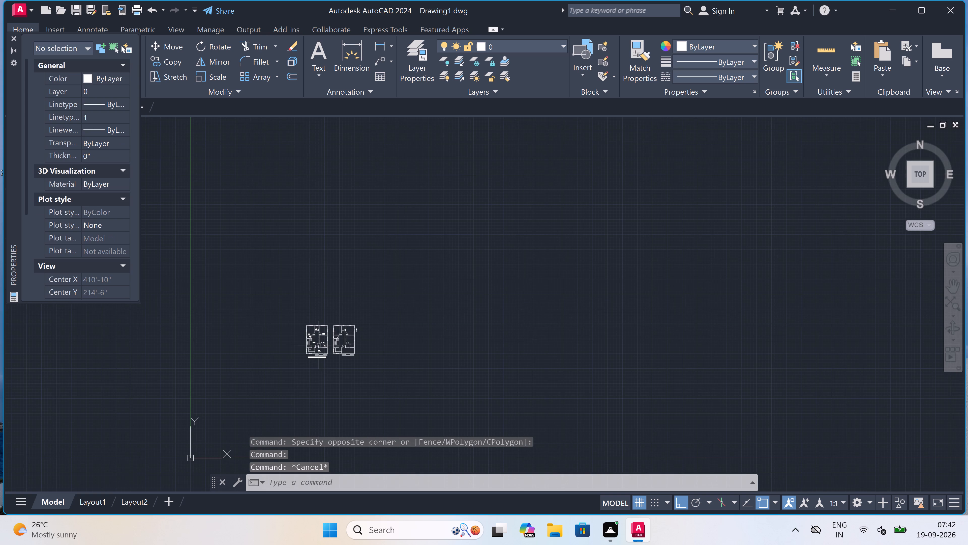
pyautogui.scroll(1, 320, 339)
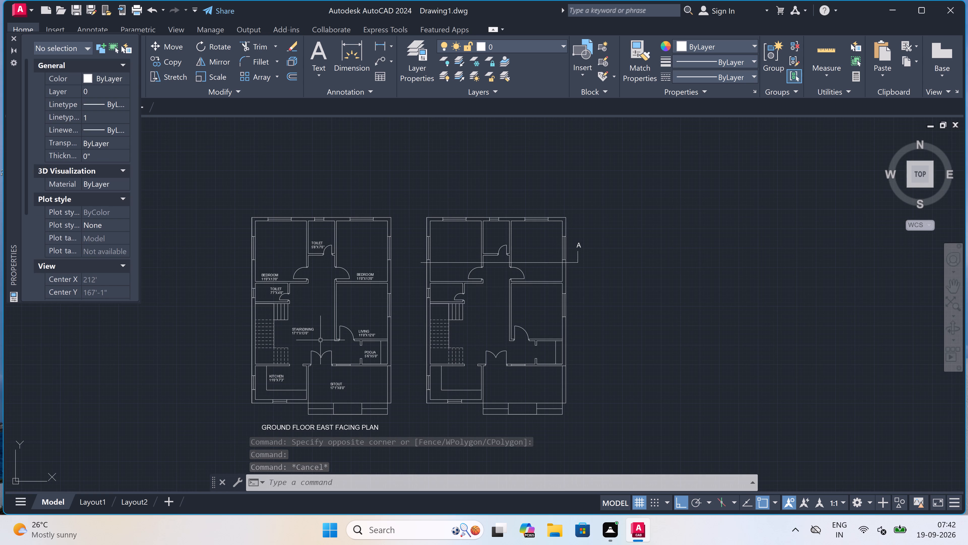
pyautogui.write('XL')
pyautogui.press('space')
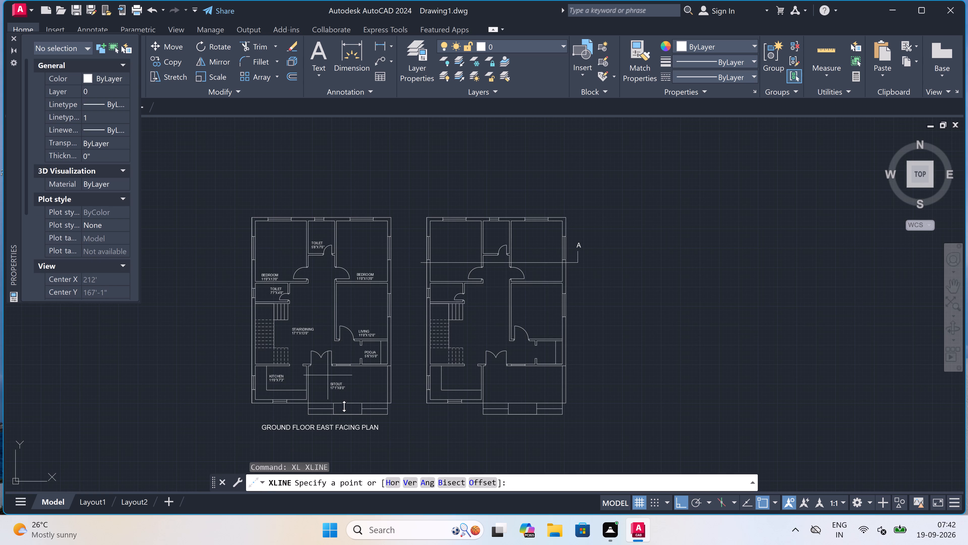
pyautogui.click(412, 478)
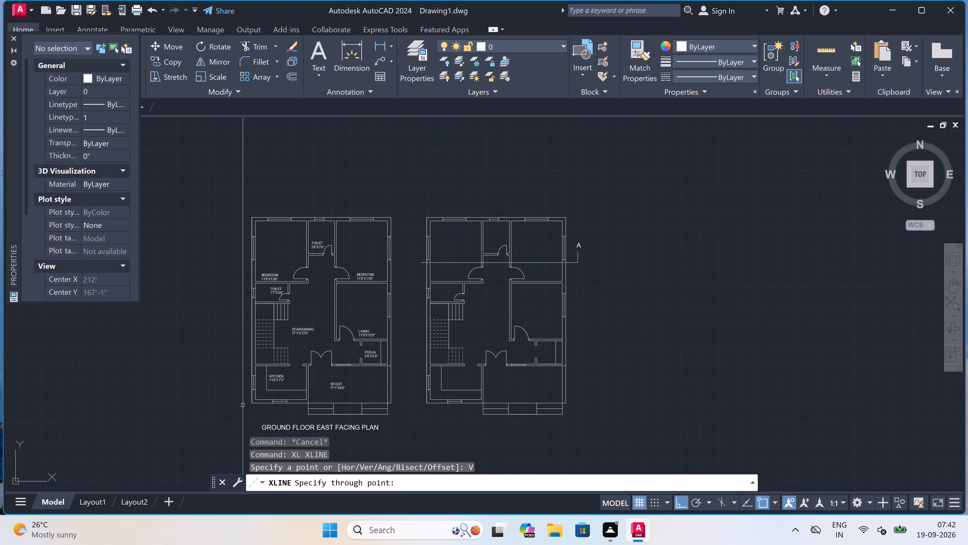
pyautogui.scroll(3, 243, 406)
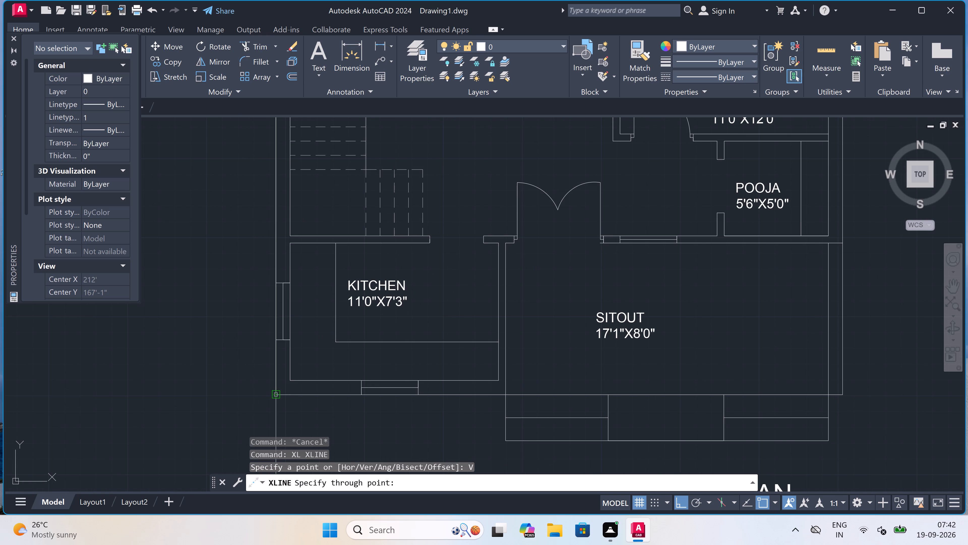
pyautogui.click(274, 396)
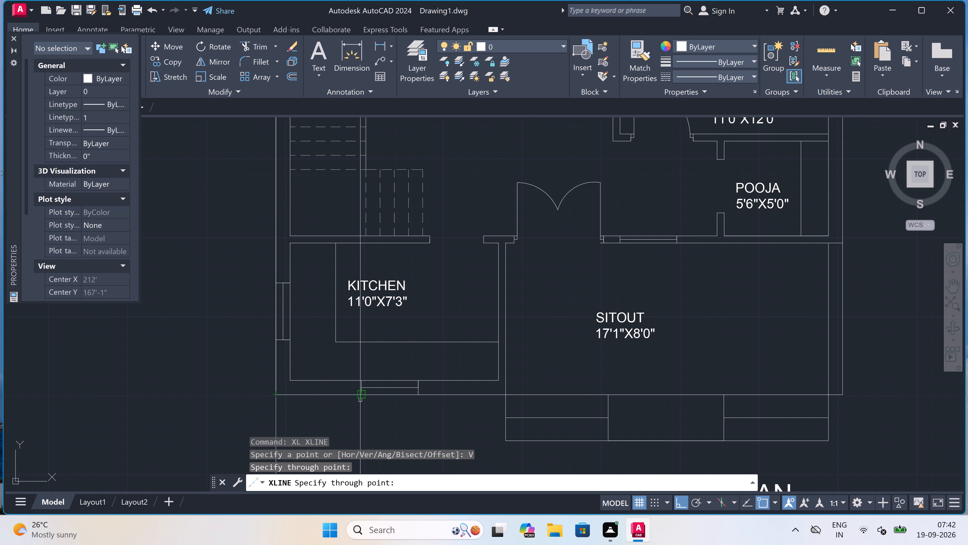
pyautogui.click(361, 400)
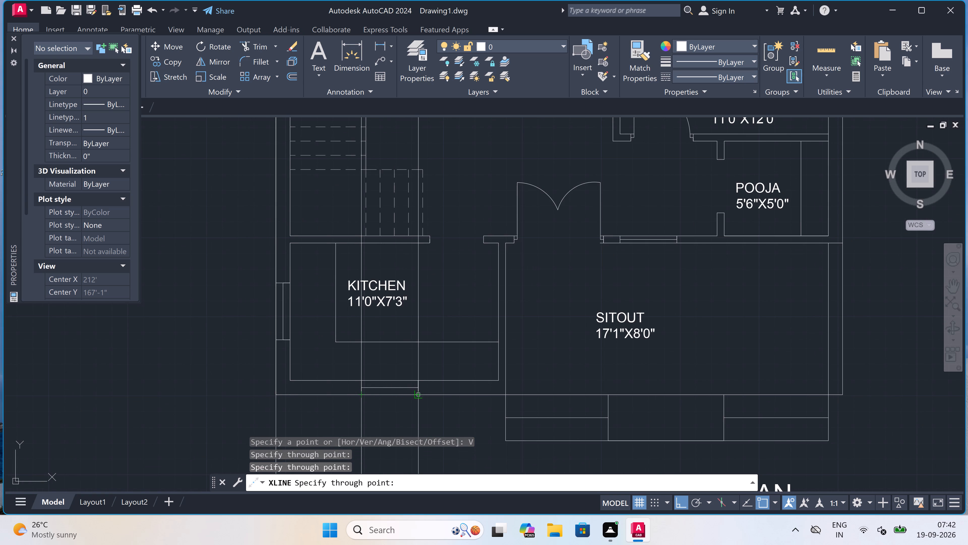
pyautogui.click(420, 394)
# Add vertical construction lines through both outer frame edges of the double door between the sitout and the stair/dining area.
pyautogui.scroll(-3, 374, 386)
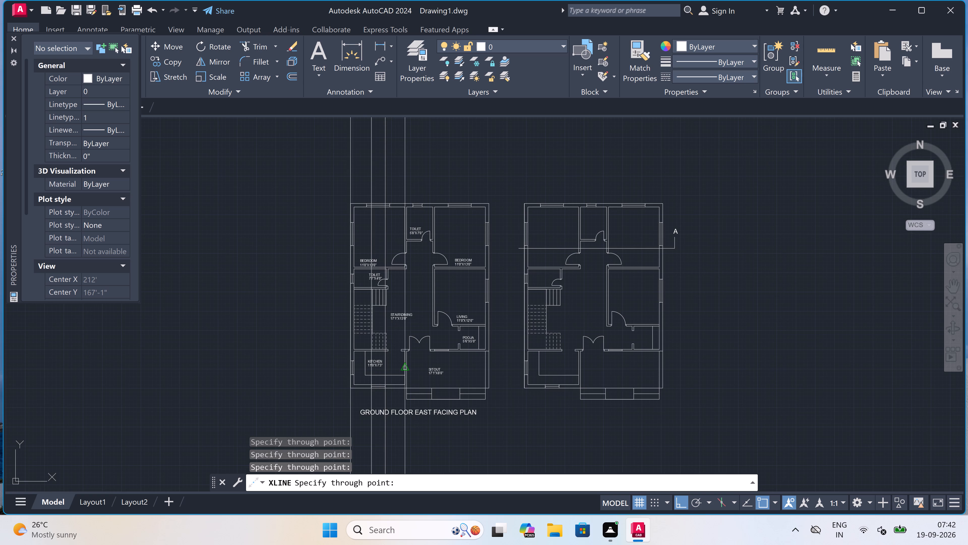
pyautogui.scroll(2, 415, 350)
pyautogui.scroll(3, 396, 359)
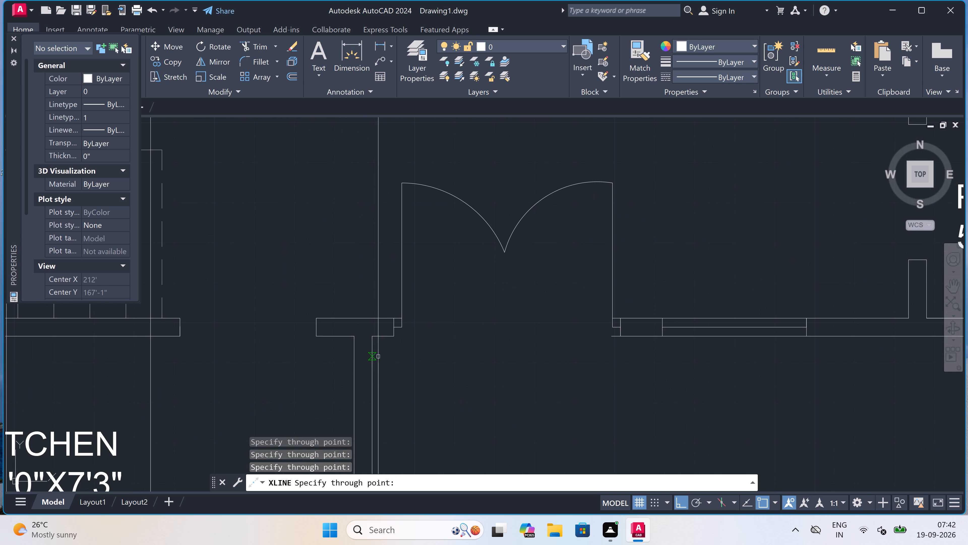
pyautogui.scroll(1, 381, 342)
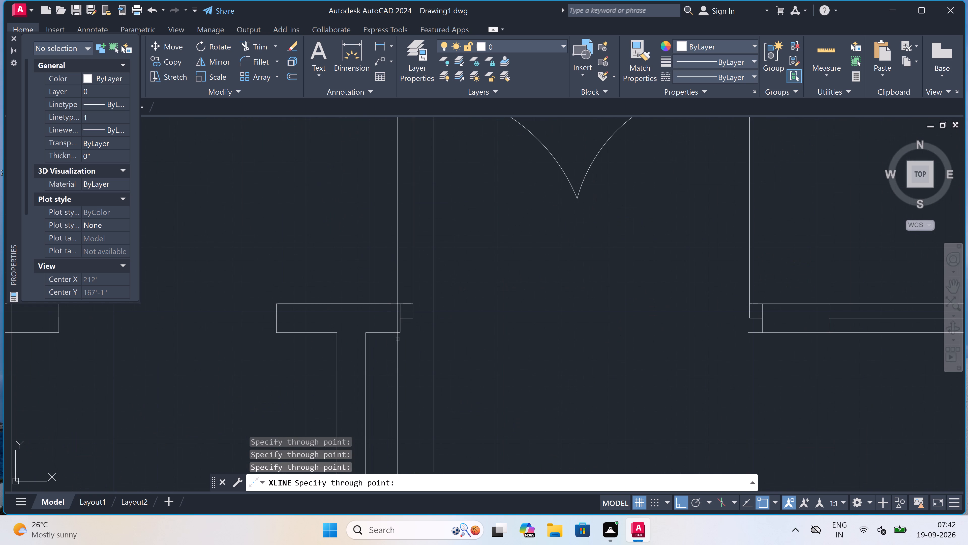
pyautogui.click(401, 331)
pyautogui.scroll(-3, 386, 333)
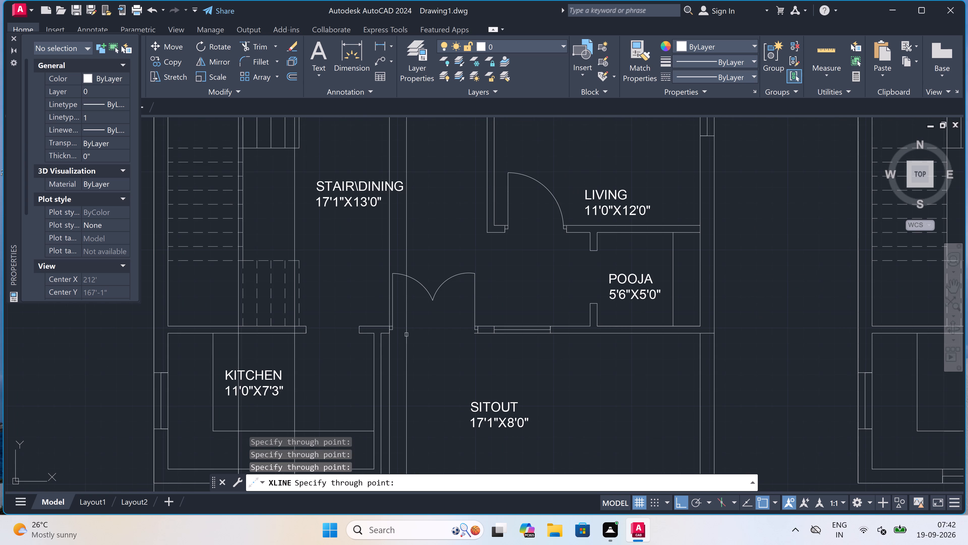
pyautogui.scroll(3, 481, 335)
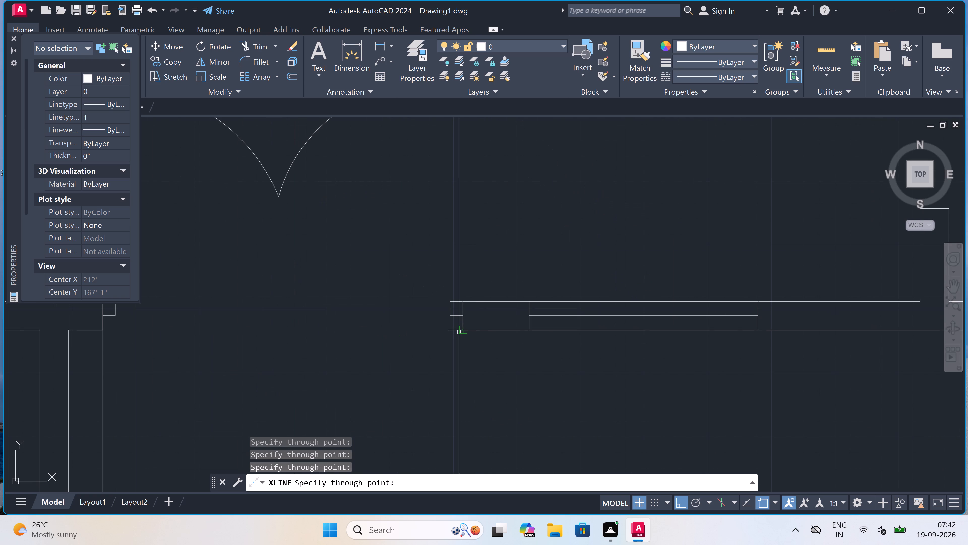
pyautogui.click(461, 330)
# Add vertical construction lines through both edges of the window beside the double door and the labelled plan's east outer wall face.
pyautogui.scroll(-5, 361, 316)
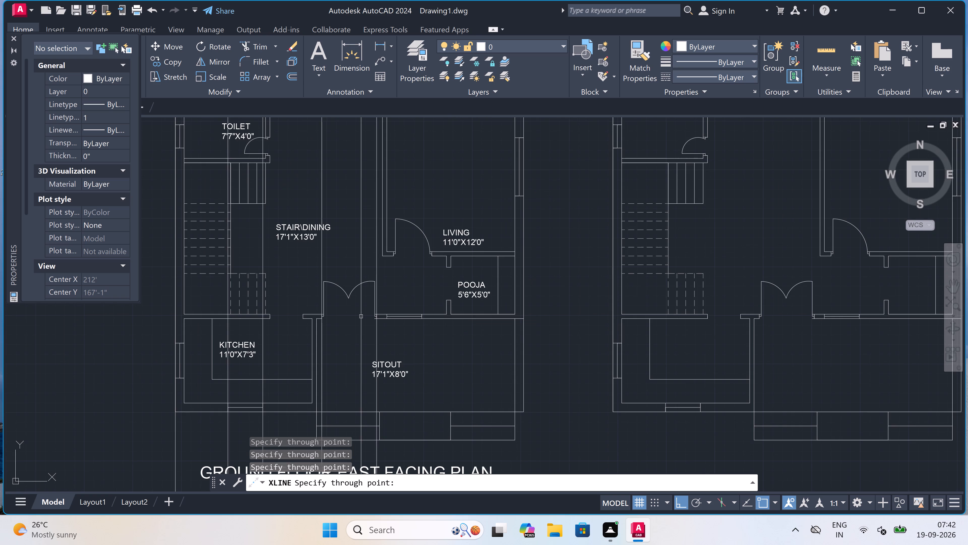
pyautogui.scroll(2, 389, 317)
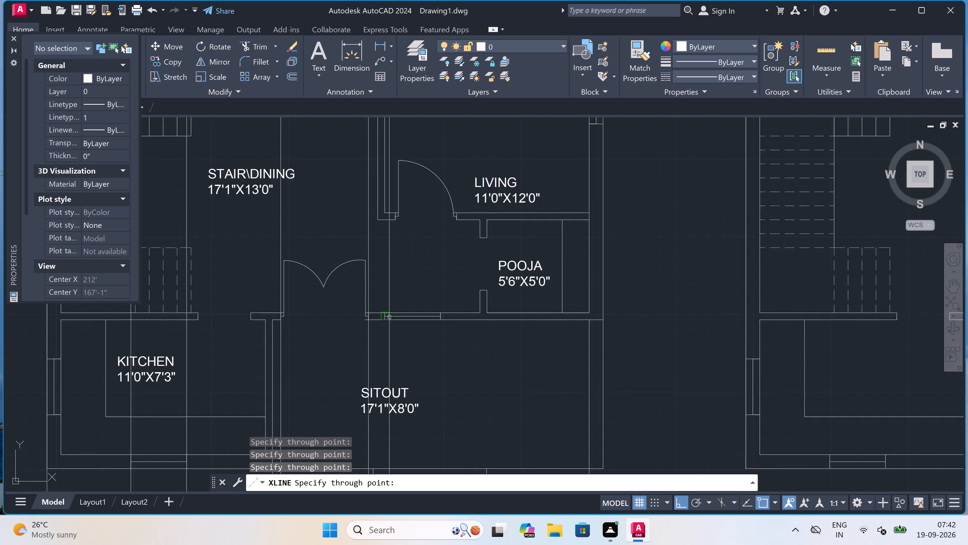
pyautogui.scroll(2, 389, 317)
pyautogui.click(366, 331)
pyautogui.scroll(-3, 366, 331)
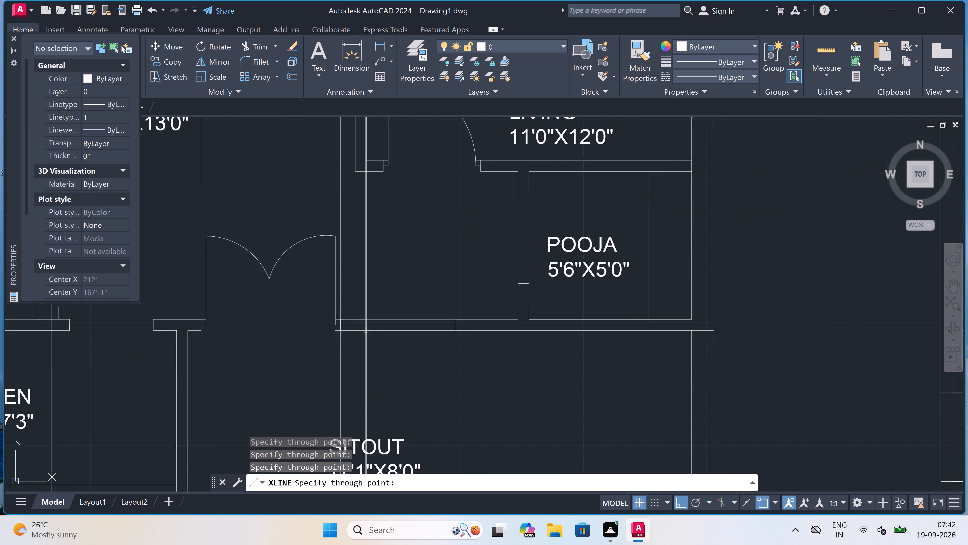
pyautogui.scroll(3, 416, 335)
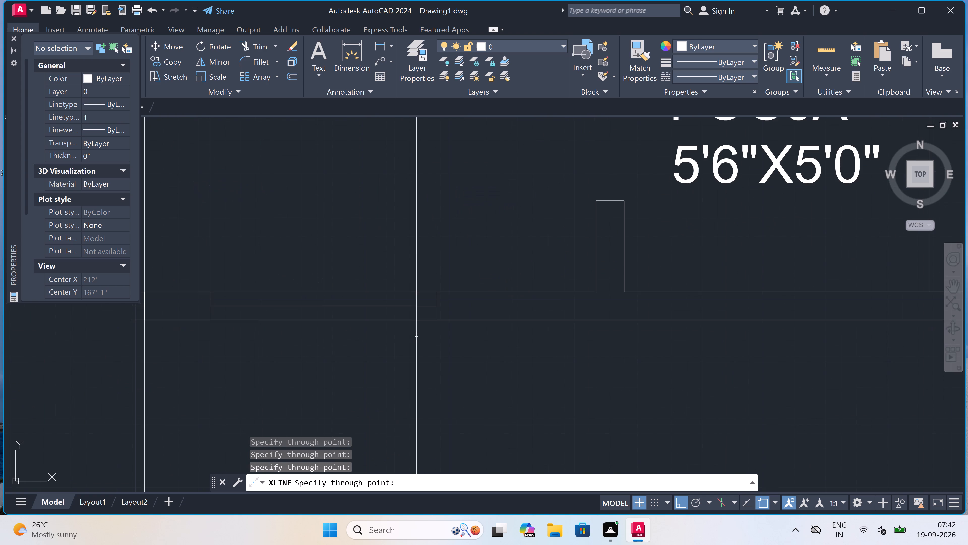
pyautogui.click(439, 323)
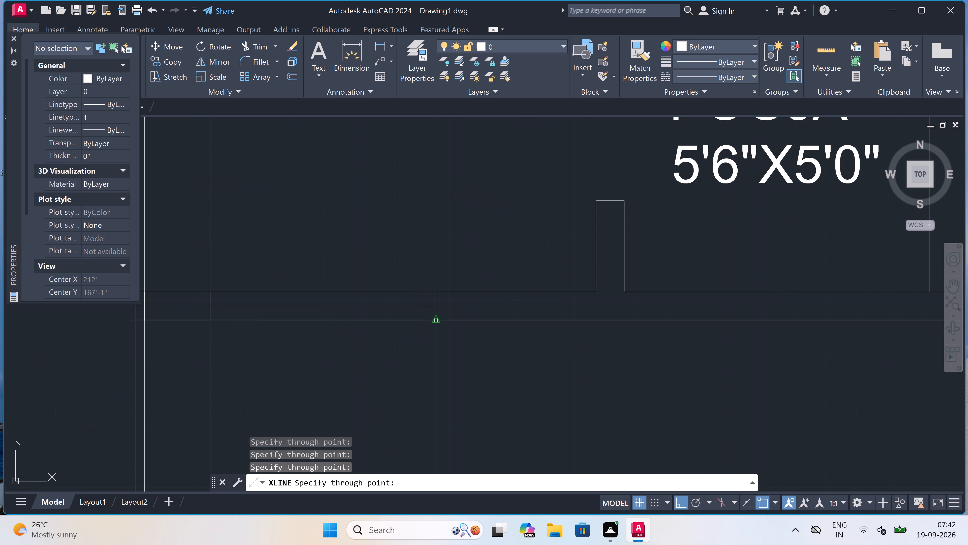
pyautogui.scroll(-4, 416, 321)
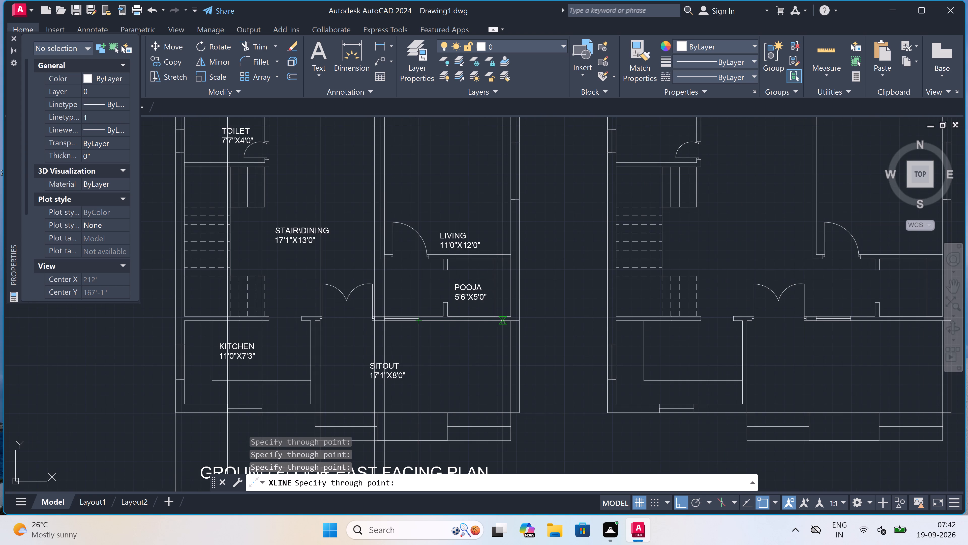
pyautogui.scroll(2, 519, 330)
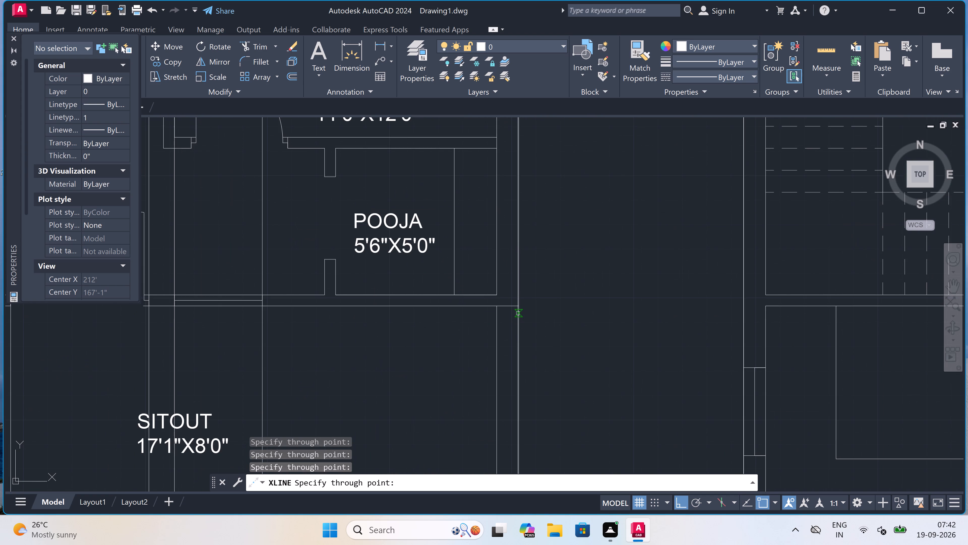
pyautogui.click(518, 307)
# Add vertical construction lines through the outer and inner faces of the copied plan's west wall near the section line.
pyautogui.scroll(-3, 355, 323)
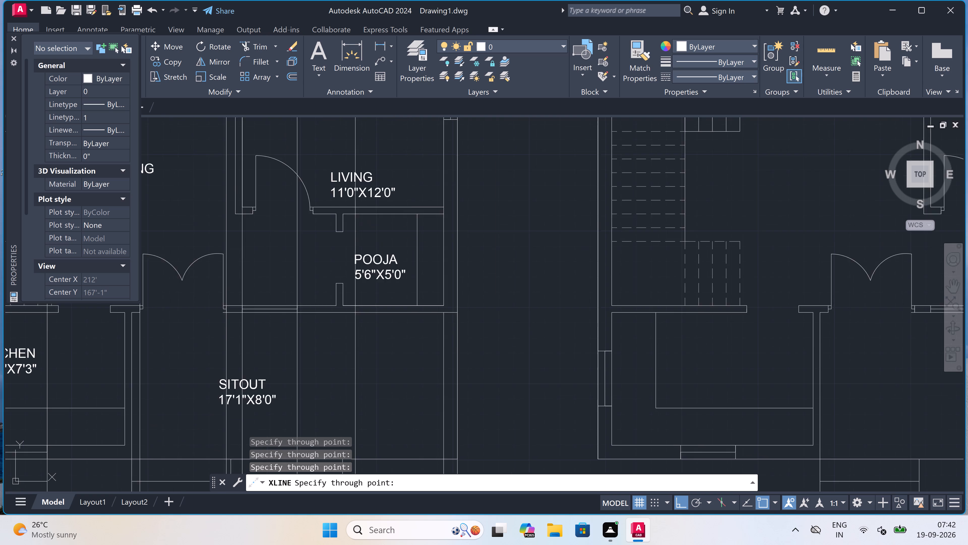
pyautogui.scroll(-3, 356, 322)
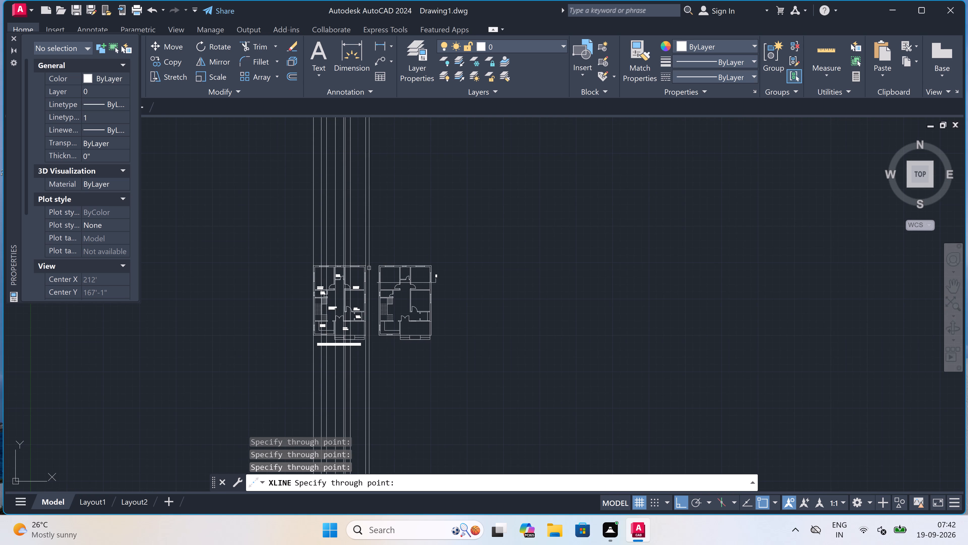
pyautogui.scroll(4, 380, 258)
pyautogui.scroll(-2, 391, 294)
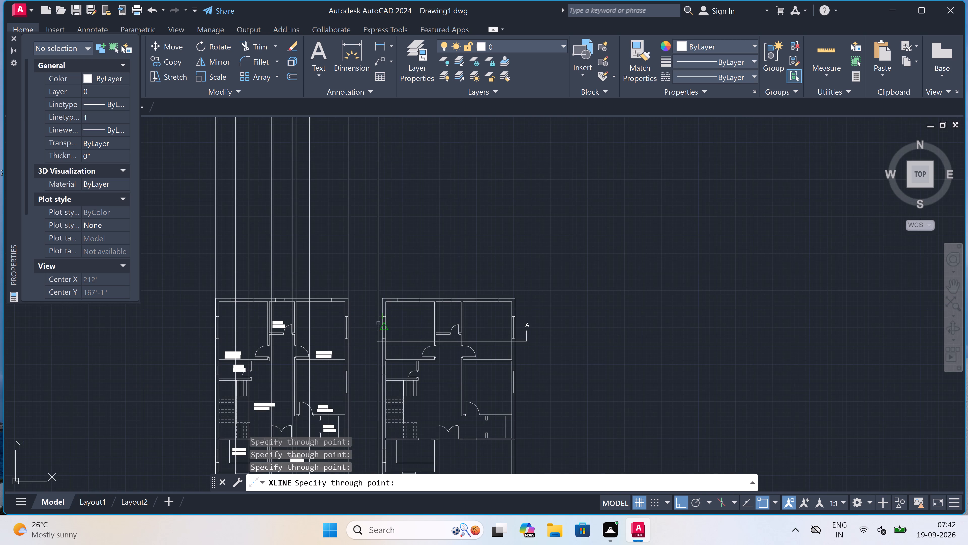
pyautogui.scroll(2, 378, 323)
pyautogui.scroll(-1, 386, 368)
pyautogui.scroll(3, 384, 377)
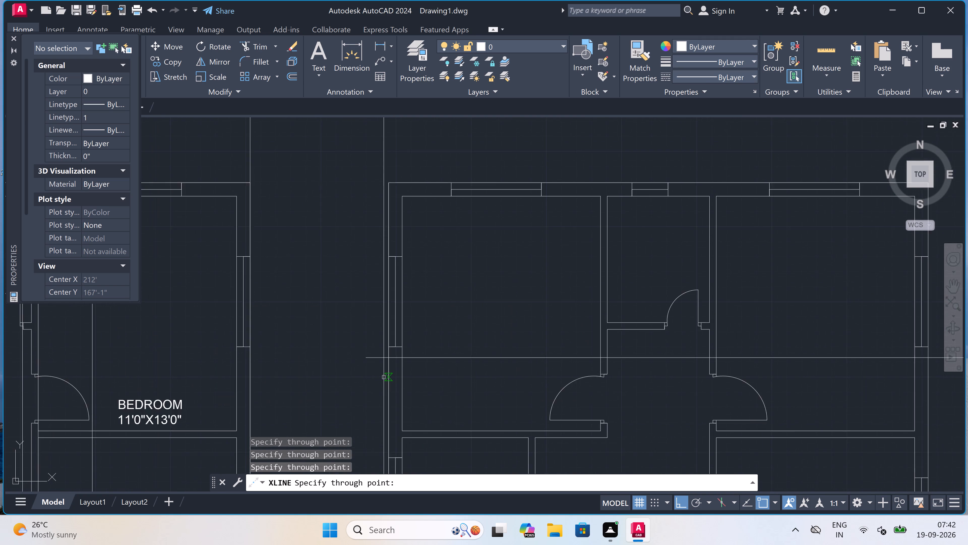
pyautogui.click(392, 347)
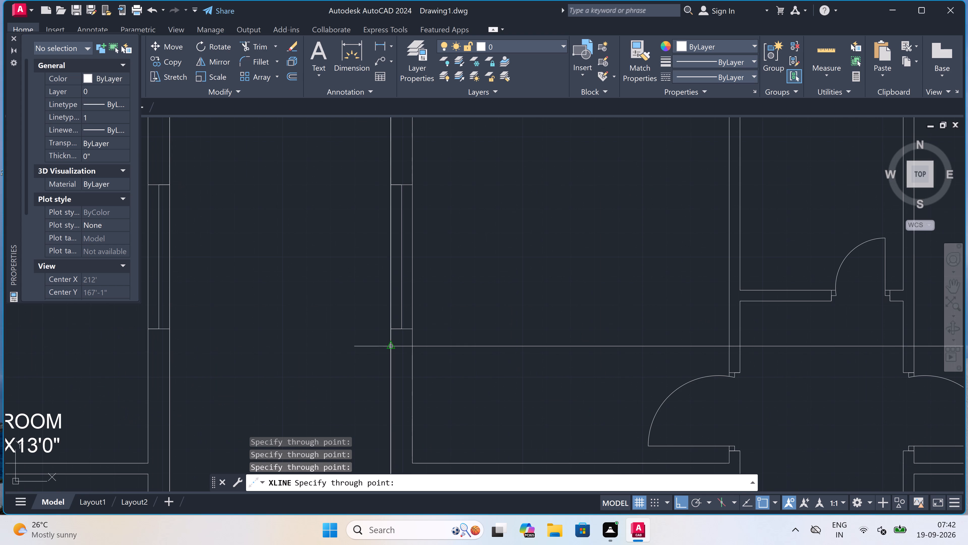
pyautogui.click(413, 345)
# Add vertical construction lines through both faces of the two interior walls that the section line crosses between the copied plan's bedrooms.
pyautogui.scroll(-4, 396, 350)
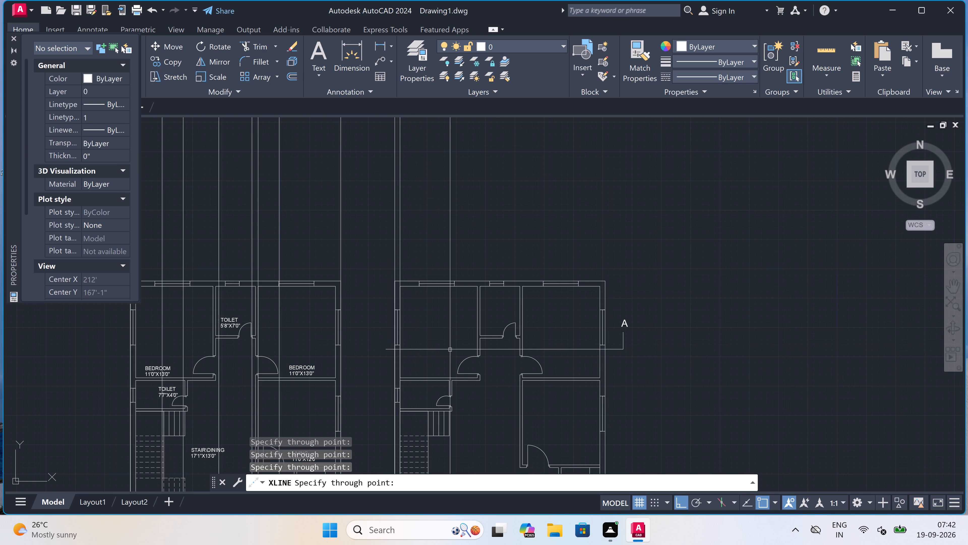
pyautogui.scroll(4, 474, 356)
pyautogui.scroll(2, 499, 321)
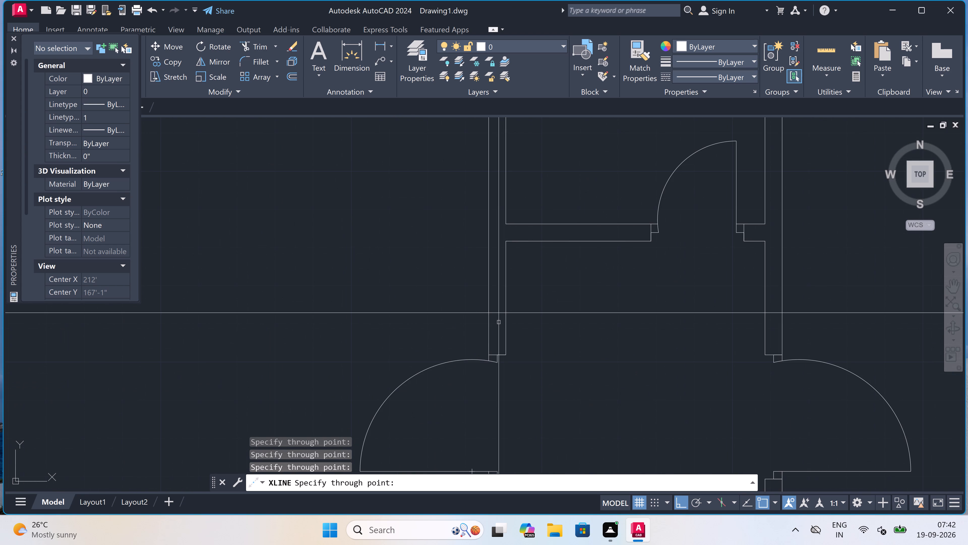
pyautogui.doubleClick(471, 301)
pyautogui.click(519, 297)
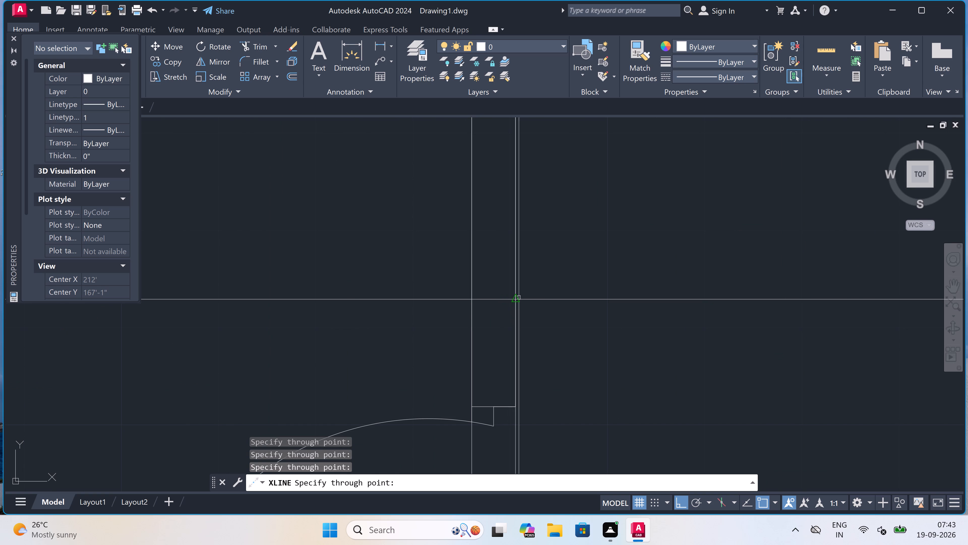
pyautogui.scroll(-5, 358, 327)
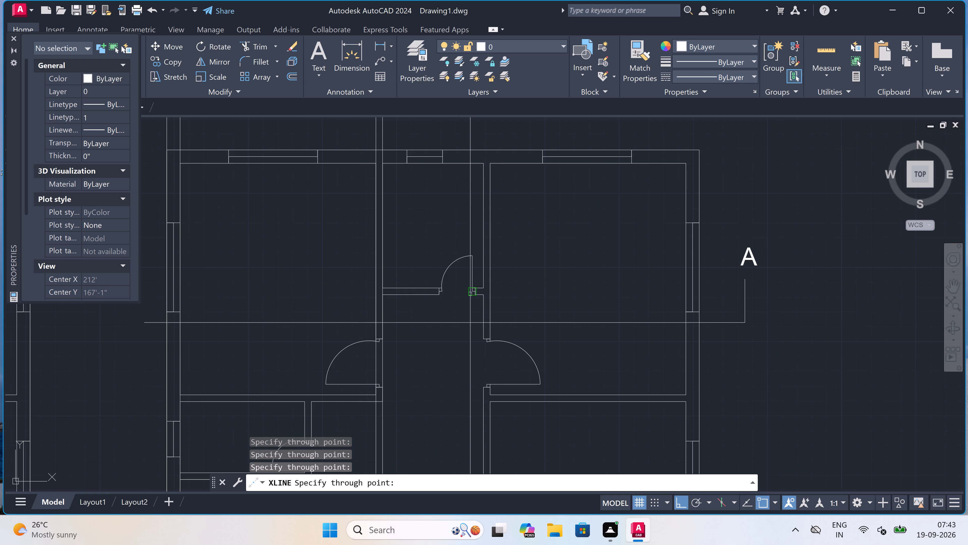
pyautogui.scroll(3, 471, 322)
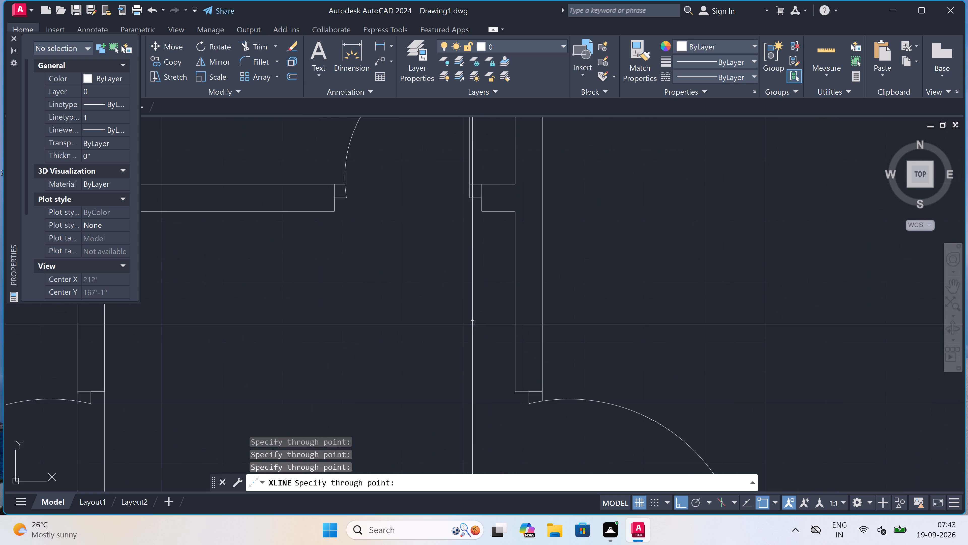
pyautogui.click(518, 324)
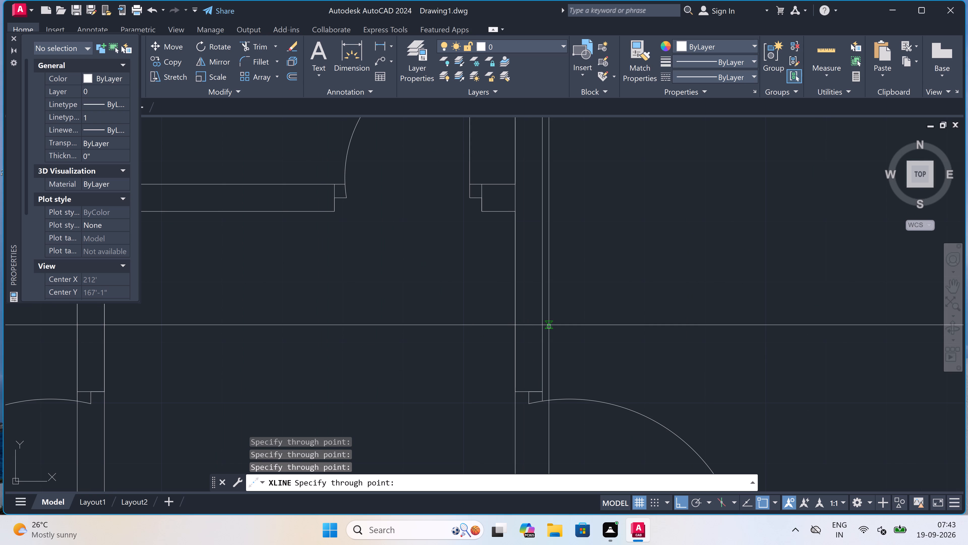
pyautogui.click(546, 323)
# Add vertical construction lines through the inner and outer faces of the copied plan's east wall at the section line.
pyautogui.scroll(-4, 445, 319)
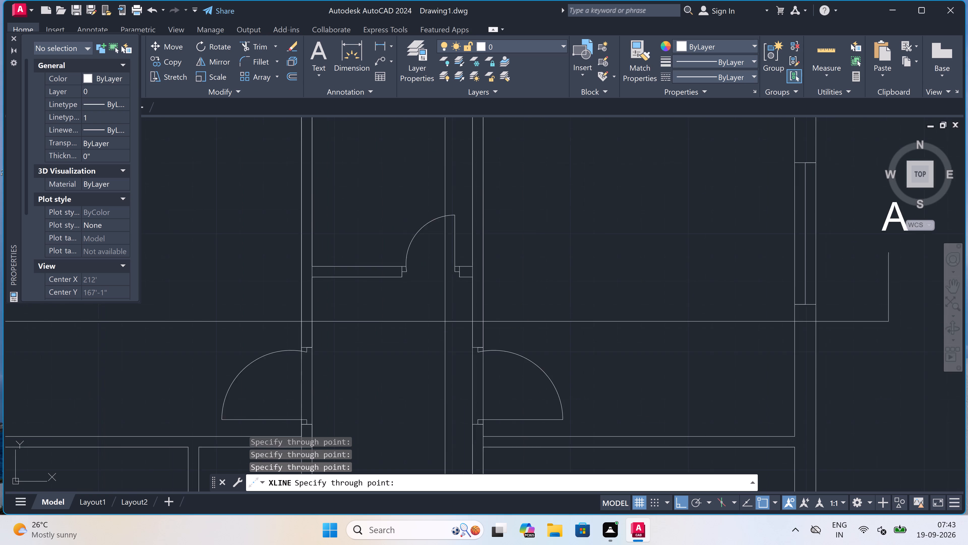
pyautogui.scroll(2, 558, 315)
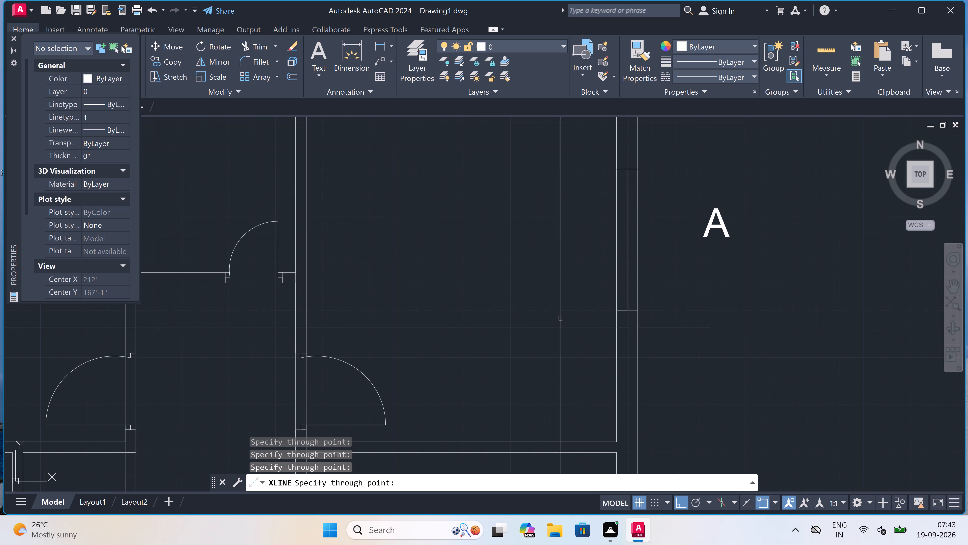
pyautogui.scroll(1, 623, 332)
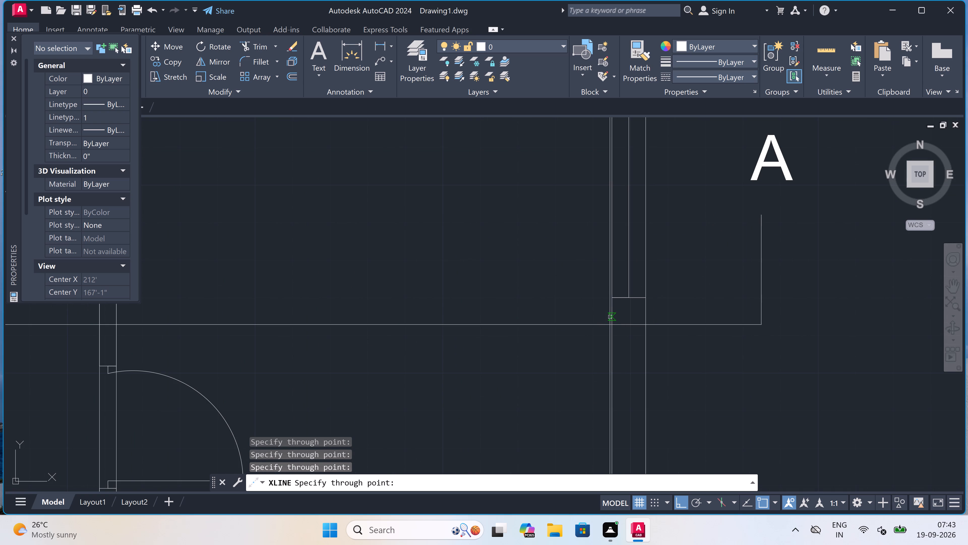
pyautogui.click(610, 323)
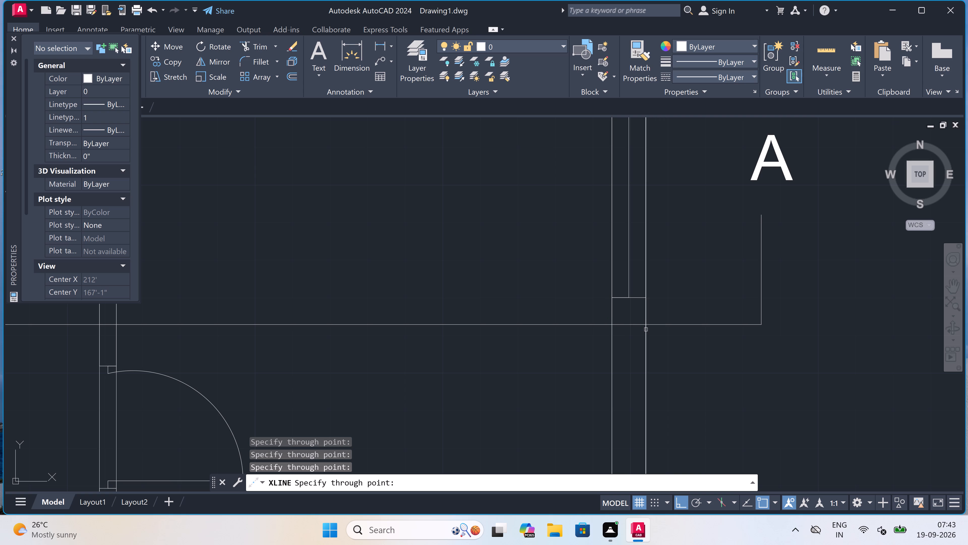
pyautogui.click(646, 327)
pyautogui.press('Escape')
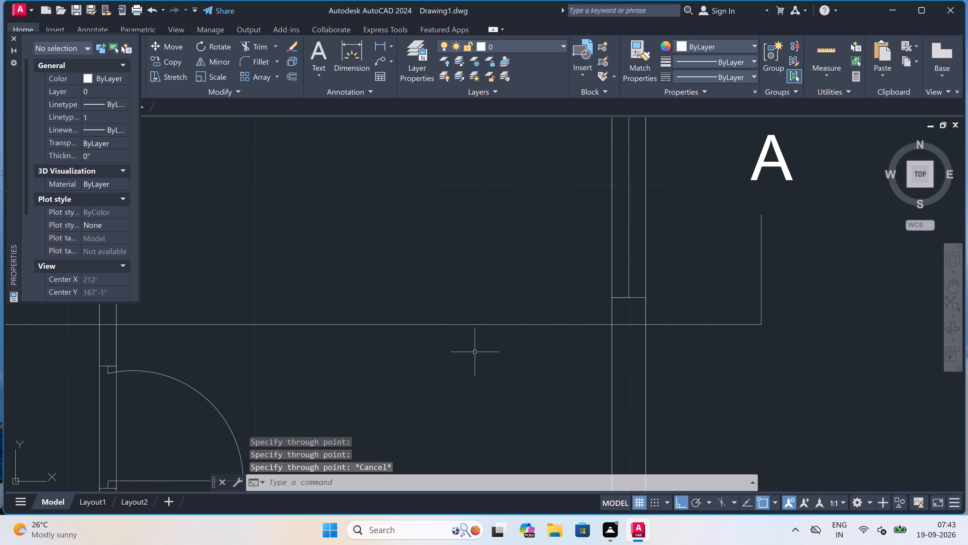
# Draw a horizontal construction line across the vertical projection lines, a short distance north of both floor plans.
pyautogui.scroll(-6, 475, 352)
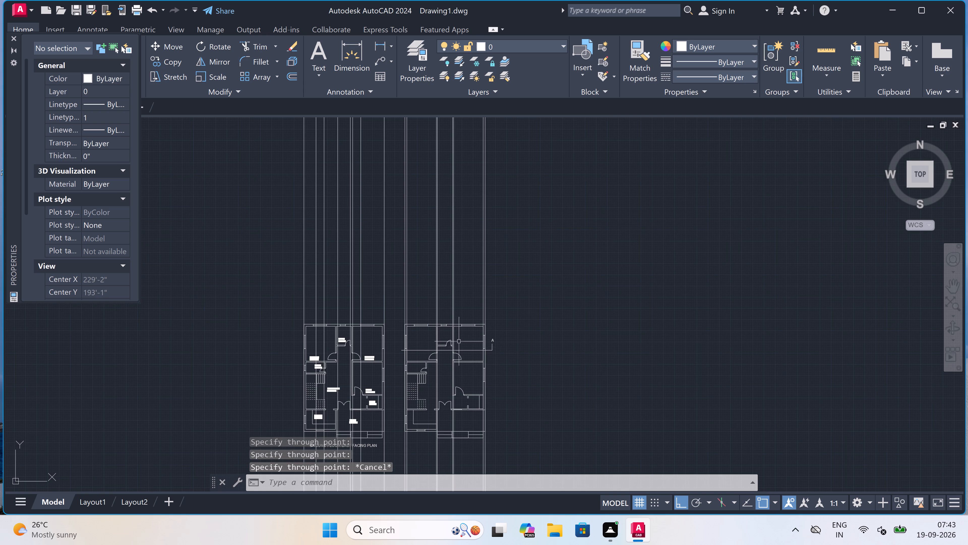
pyautogui.scroll(2, 368, 320)
pyautogui.write('XL')
pyautogui.press('space')
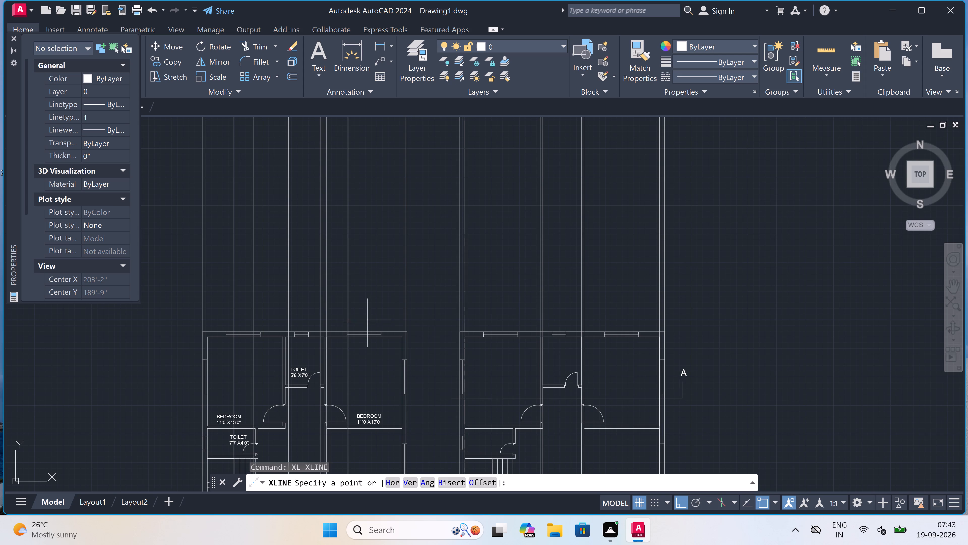
pyautogui.click(184, 288)
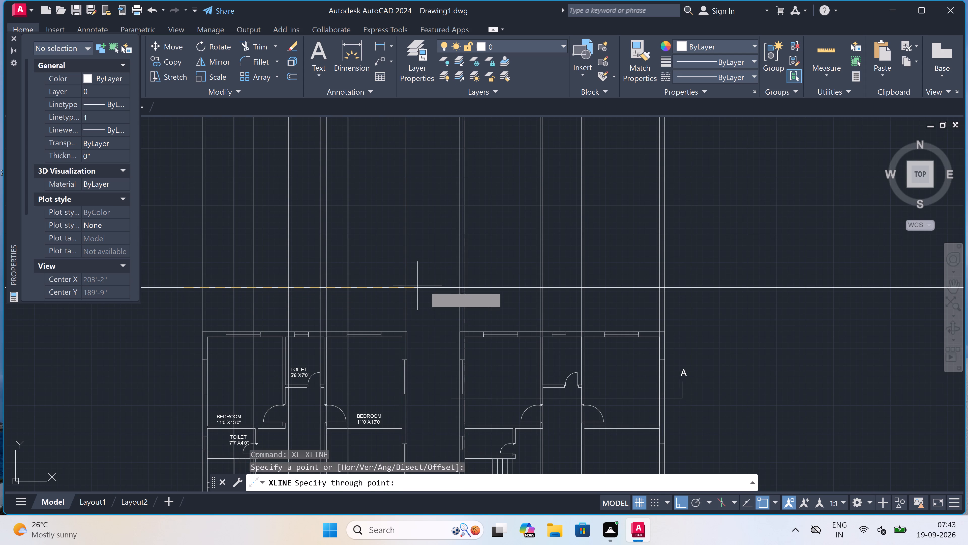
pyautogui.click(434, 297)
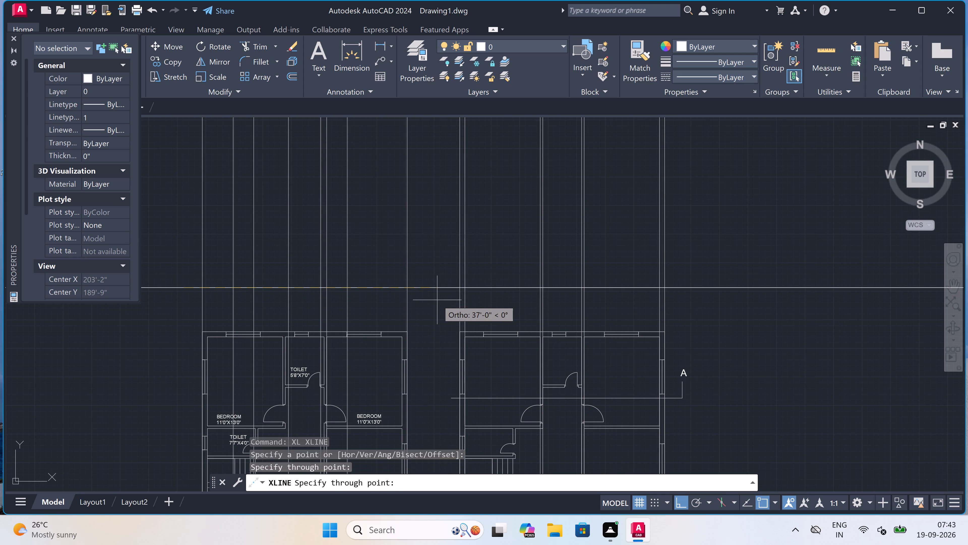
pyautogui.press('Escape')
# Offset the horizontal construction line 1'6" upward.
pyautogui.press('o')
pyautogui.press('space')
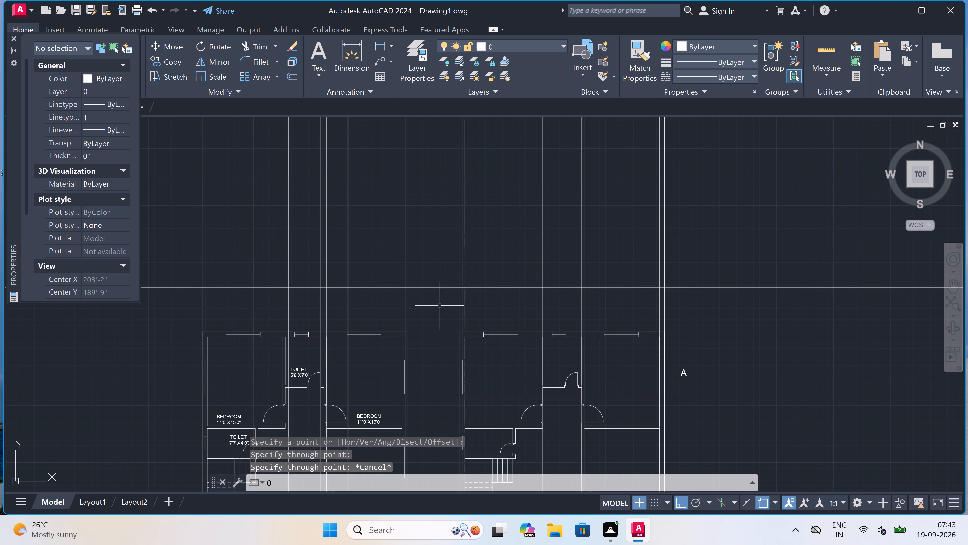
pyautogui.click(427, 286)
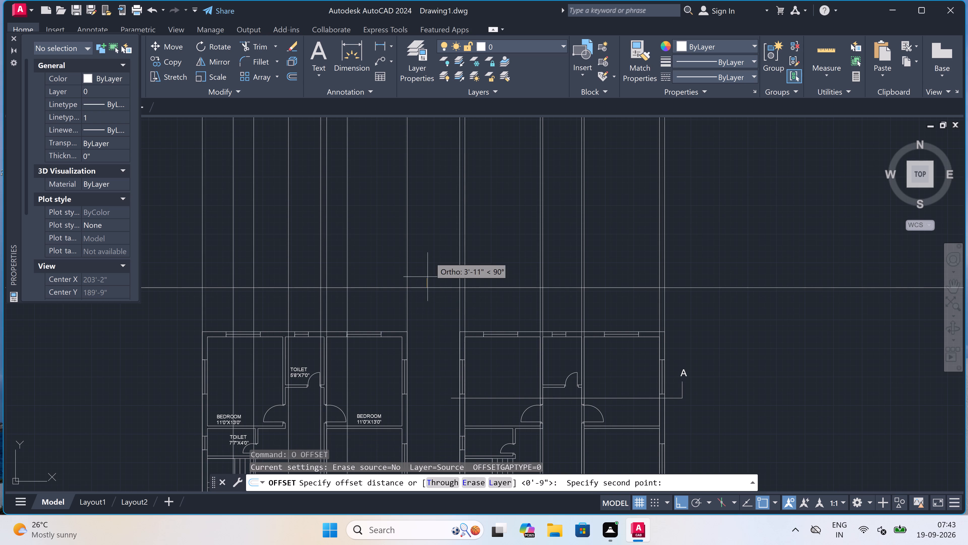
pyautogui.write('1\'6"')
pyautogui.press('space')
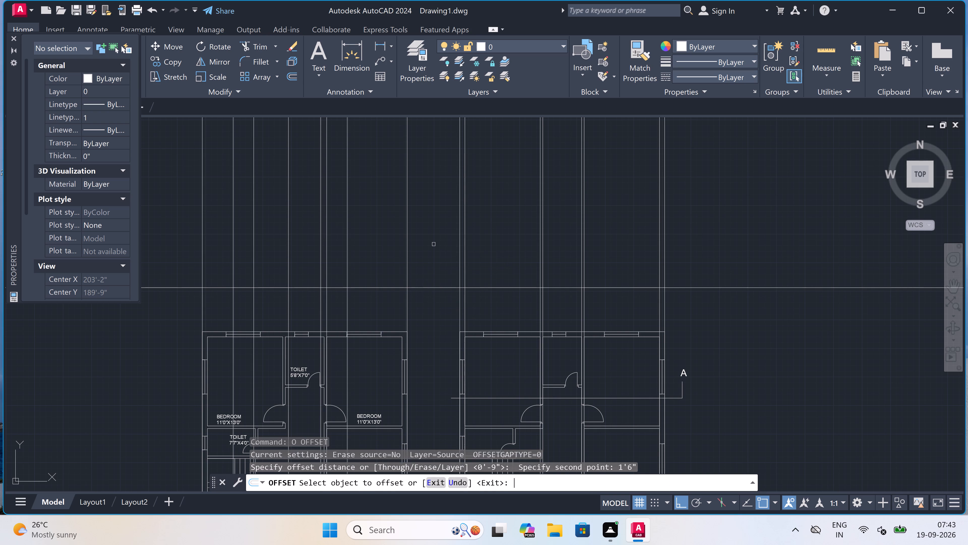
pyautogui.click(427, 286)
pyautogui.click(424, 266)
pyautogui.scroll(2, 425, 266)
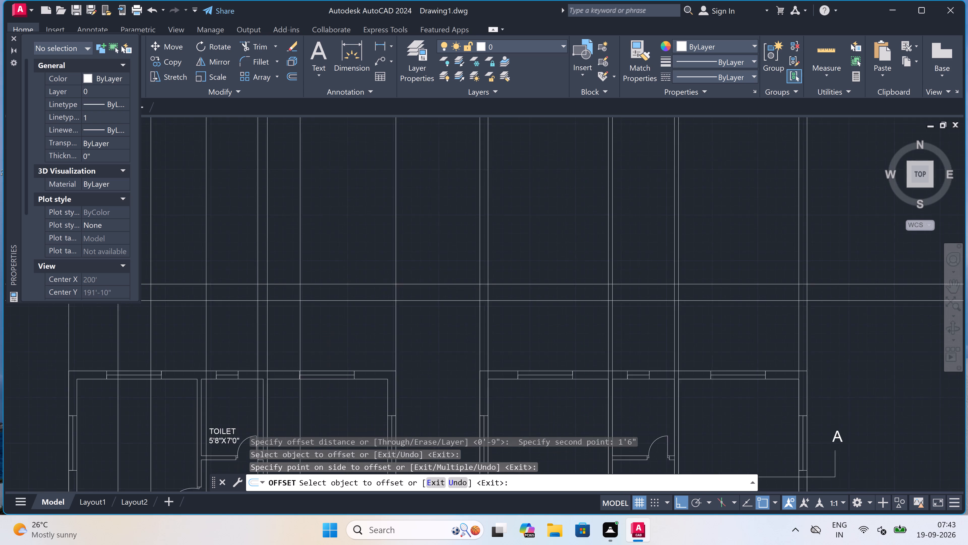
pyautogui.press('Escape')
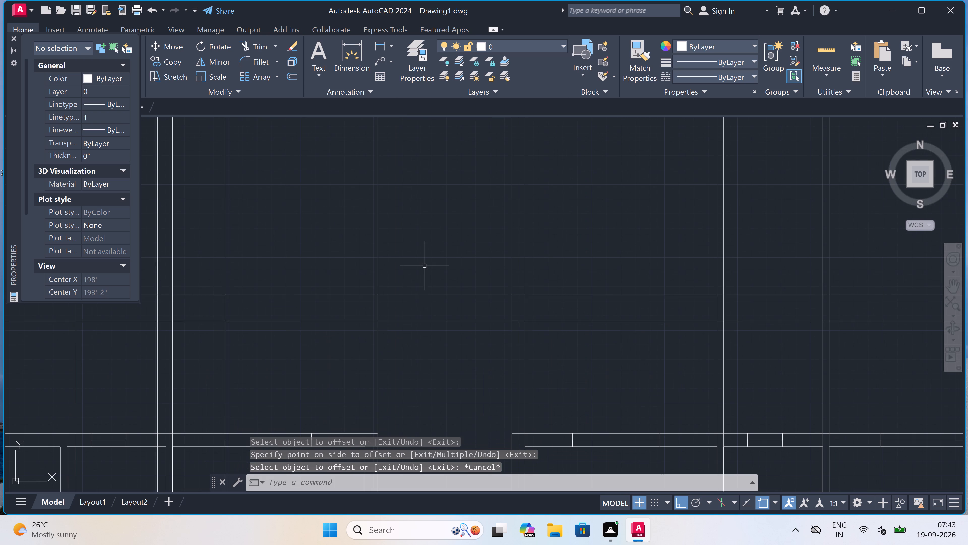
# Offset the upper of the two horizontal construction lines 3' upward.
pyautogui.press('space')
pyautogui.click(431, 295)
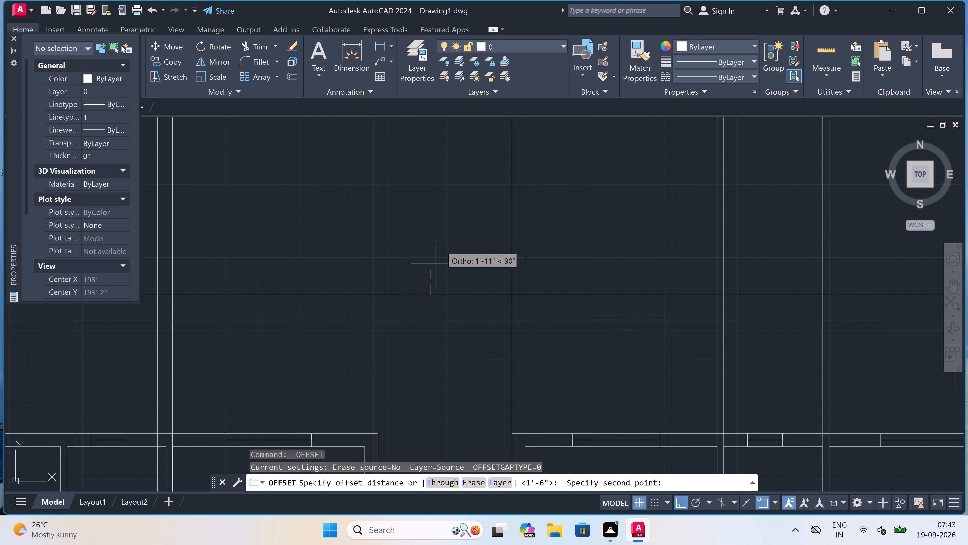
pyautogui.write("3'")
pyautogui.press('space')
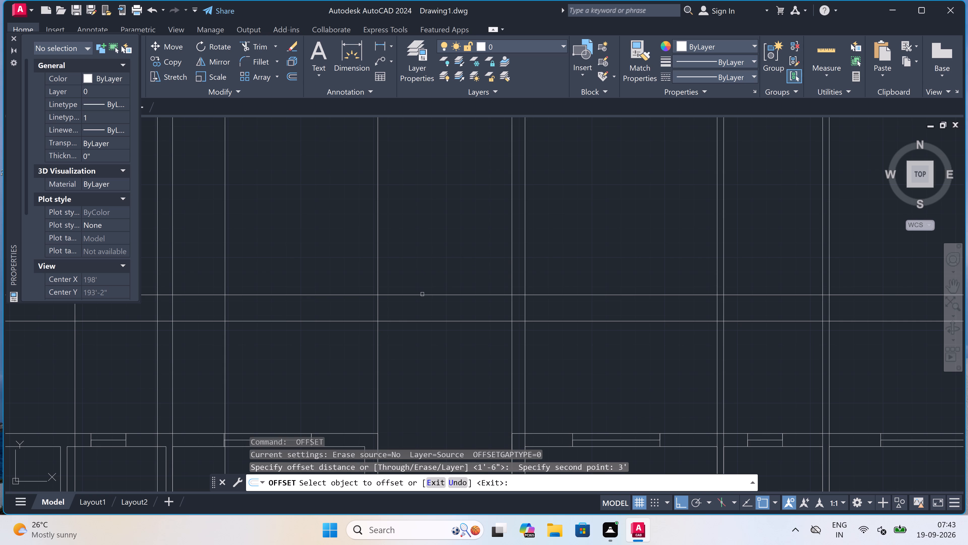
pyautogui.click(422, 294)
pyautogui.click(422, 259)
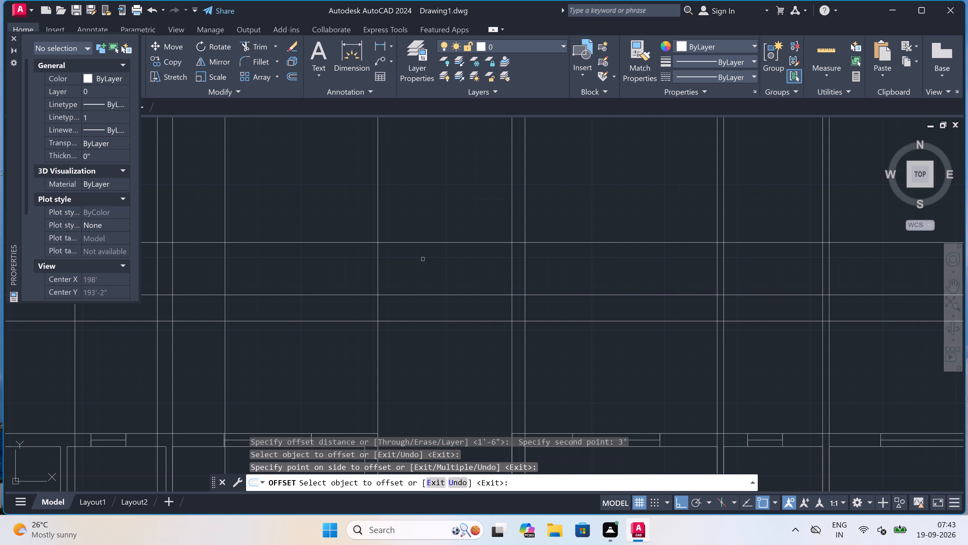
pyautogui.press('Escape')
# Offset the topmost horizontal construction line 4' upward.
pyautogui.press('space')
pyautogui.click(426, 244)
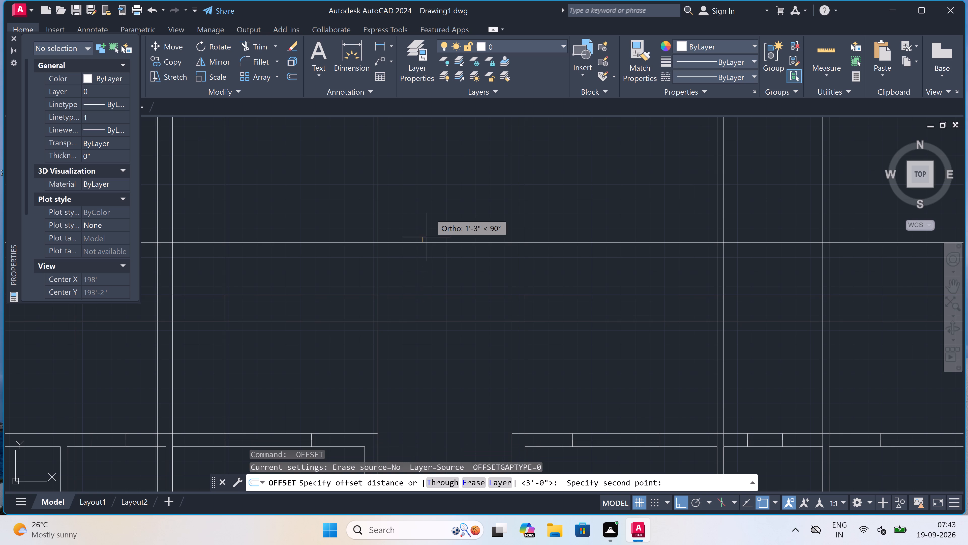
pyautogui.write("4'")
pyautogui.press('space')
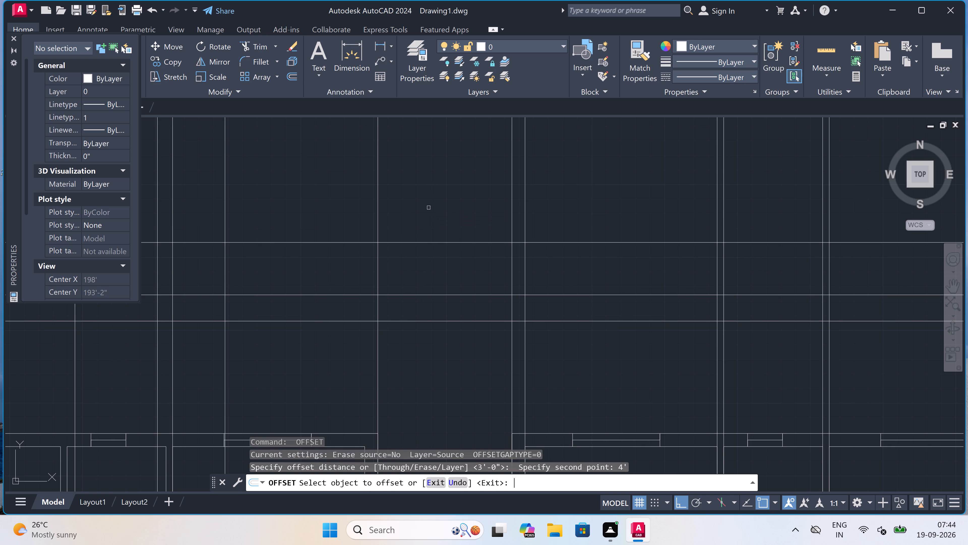
pyautogui.click(417, 242)
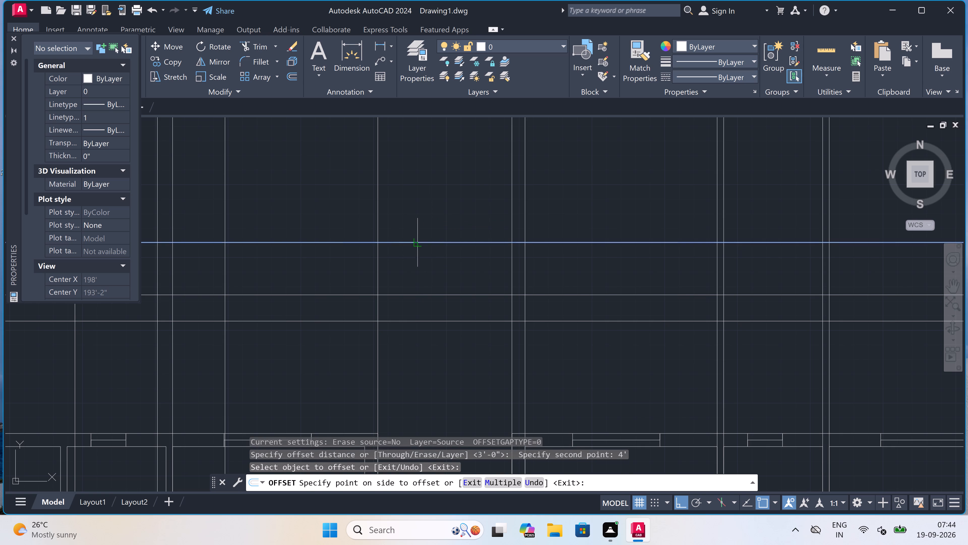
pyautogui.click(418, 229)
pyautogui.scroll(-4, 422, 231)
pyautogui.scroll(3, 425, 211)
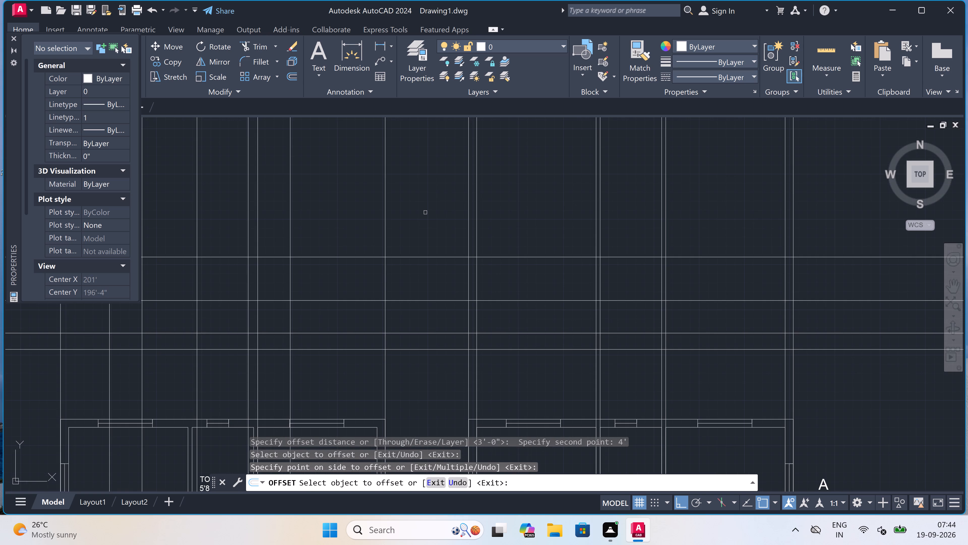
pyautogui.press('Escape')
# Offset the topmost horizontal construction line 3' upward to add the fifth level line.
pyautogui.press('space')
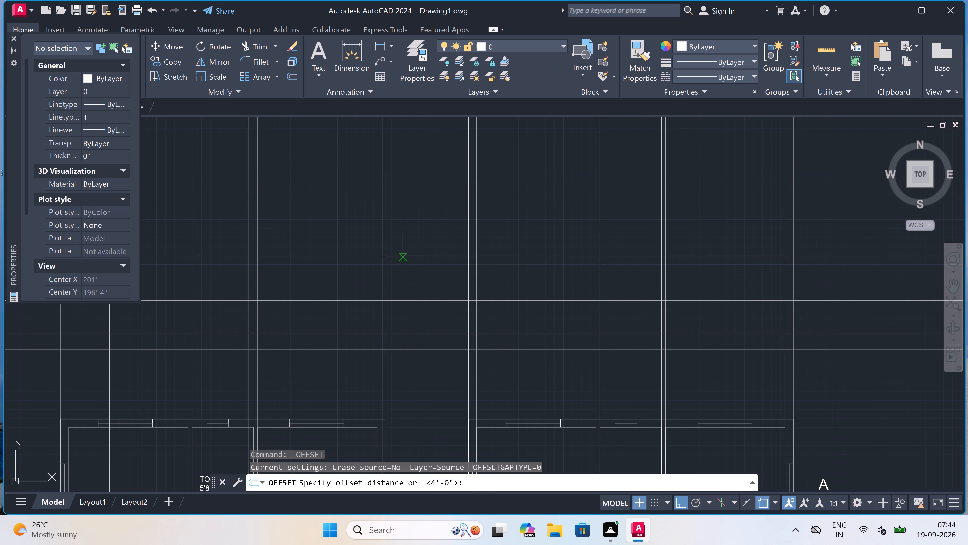
pyautogui.click(403, 257)
pyautogui.write("3'")
pyautogui.press('space')
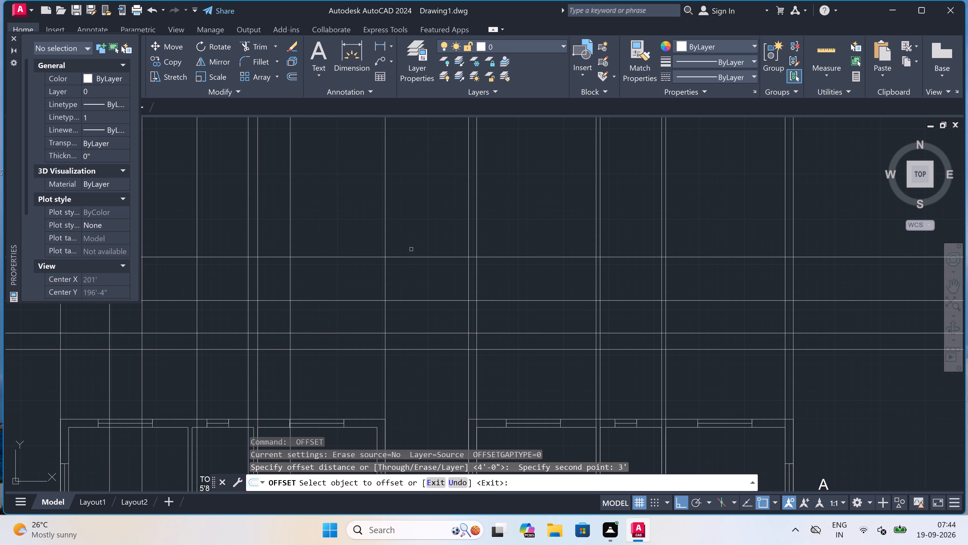
pyautogui.click(409, 256)
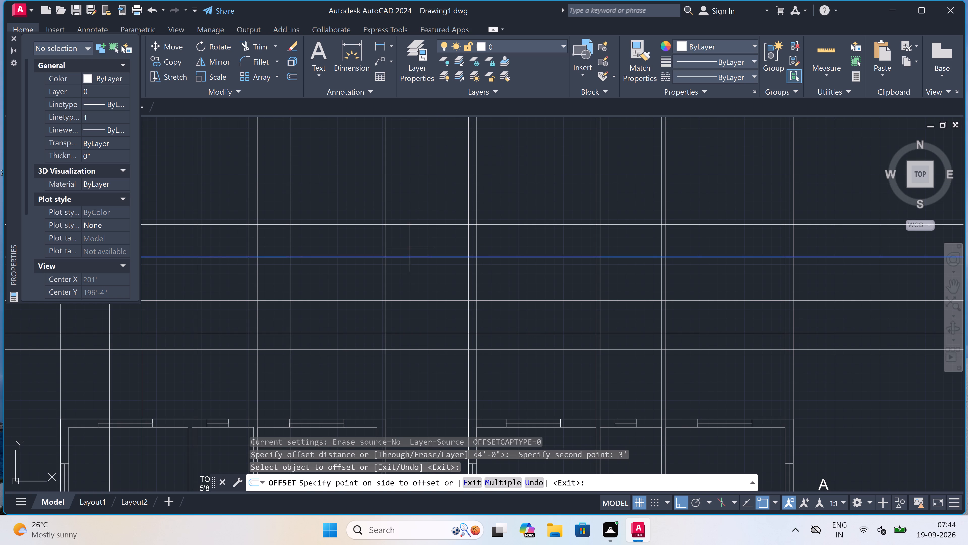
pyautogui.click(411, 241)
pyautogui.scroll(-3, 412, 241)
pyautogui.scroll(2, 415, 225)
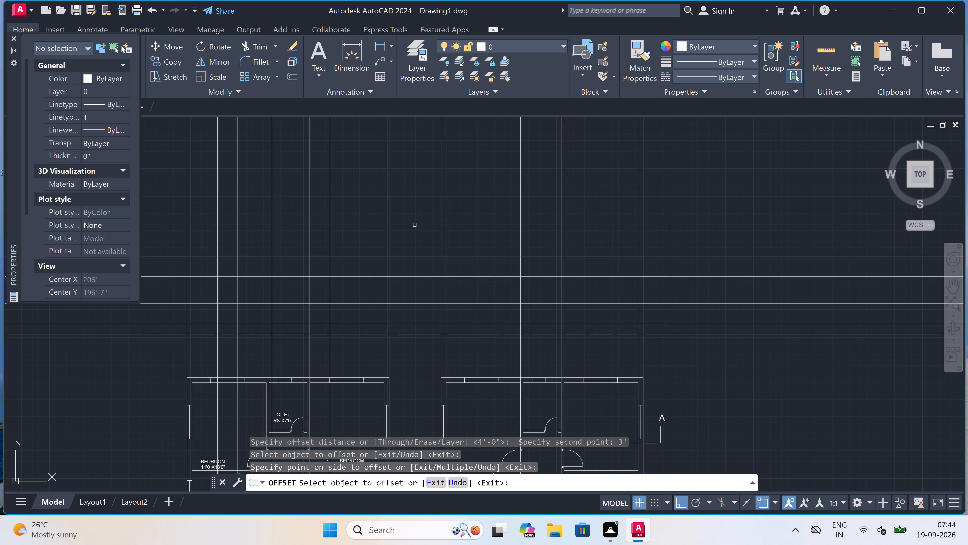
pyautogui.press('Escape')
# Offset the topmost horizontal construction line 6" upward.
pyautogui.press('space')
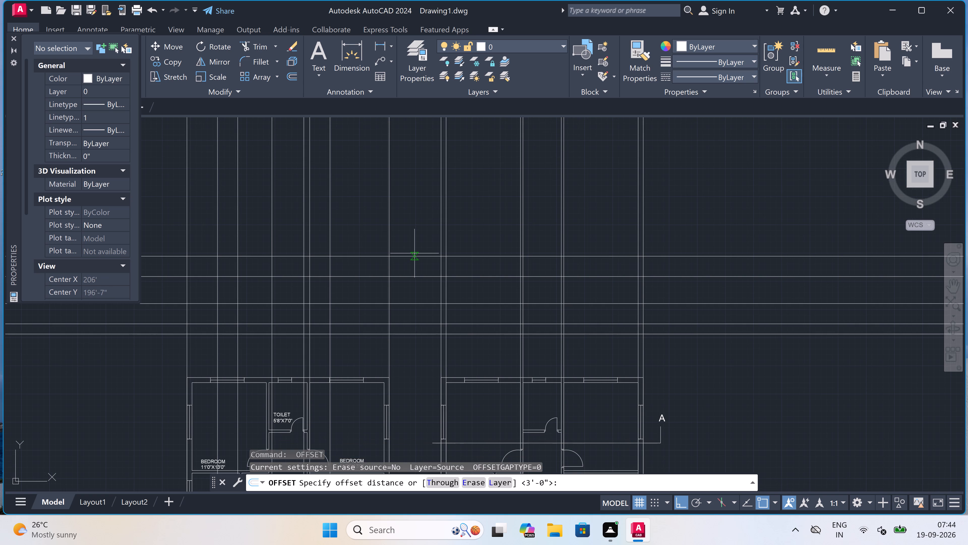
pyautogui.click(414, 253)
pyautogui.write('6"')
pyautogui.press('space')
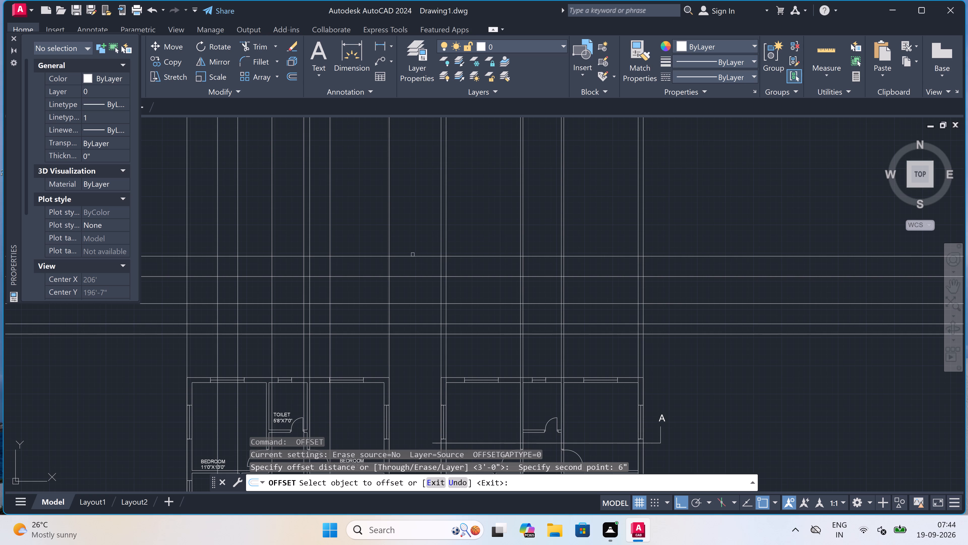
pyautogui.click(412, 256)
pyautogui.click(410, 230)
pyautogui.scroll(2, 410, 239)
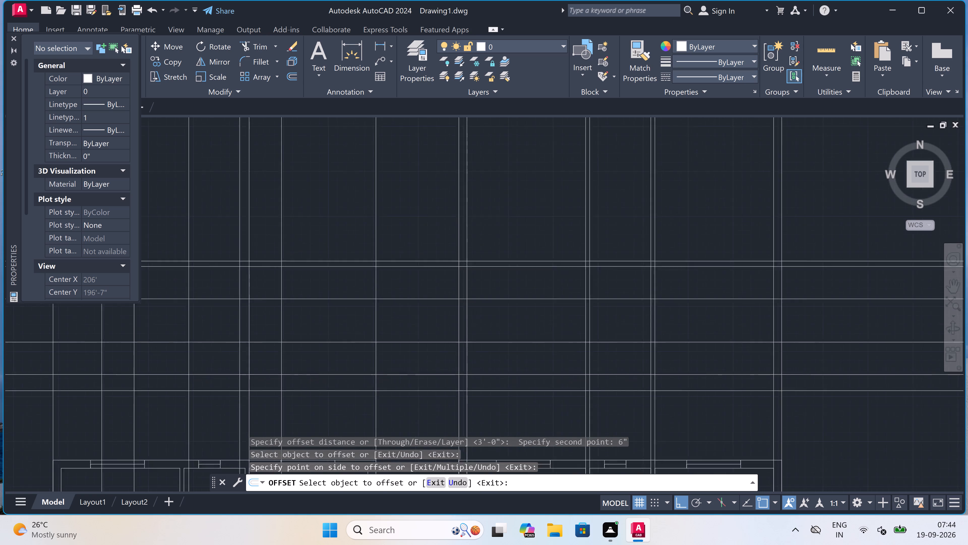
pyautogui.press('Escape')
# Offset the upper line of the 6" pair 3'6" upward as the uppermost level line.
pyautogui.press('space')
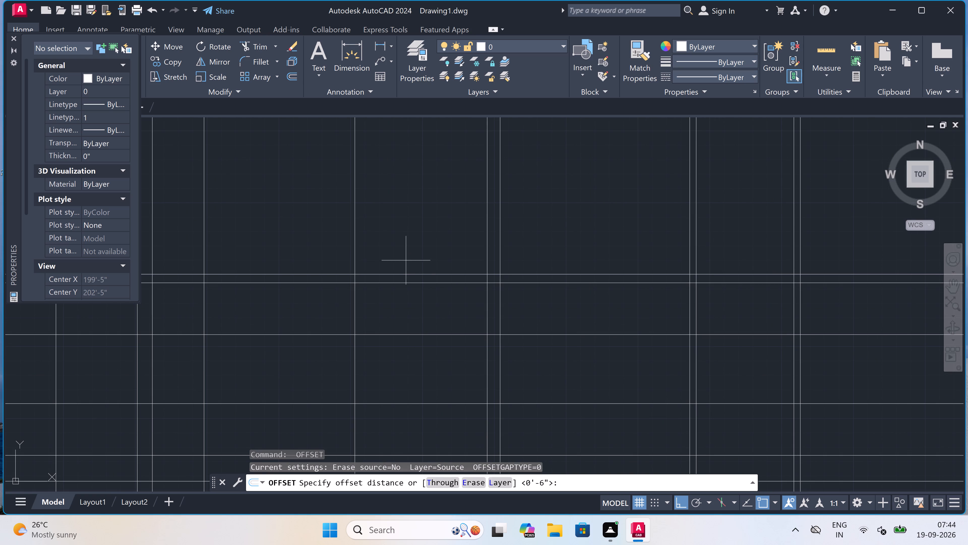
pyautogui.click(407, 273)
pyautogui.write('3\'6"')
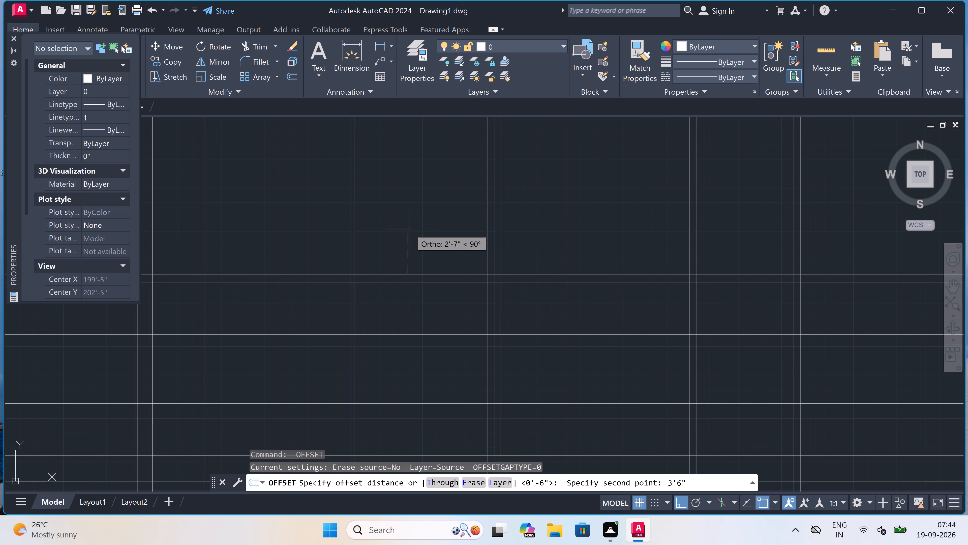
pyautogui.press('space')
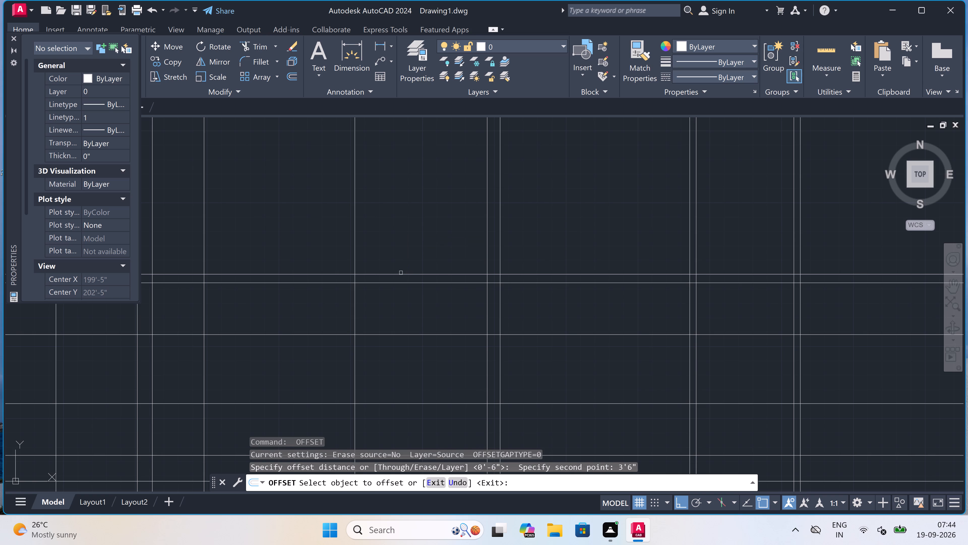
pyautogui.click(401, 272)
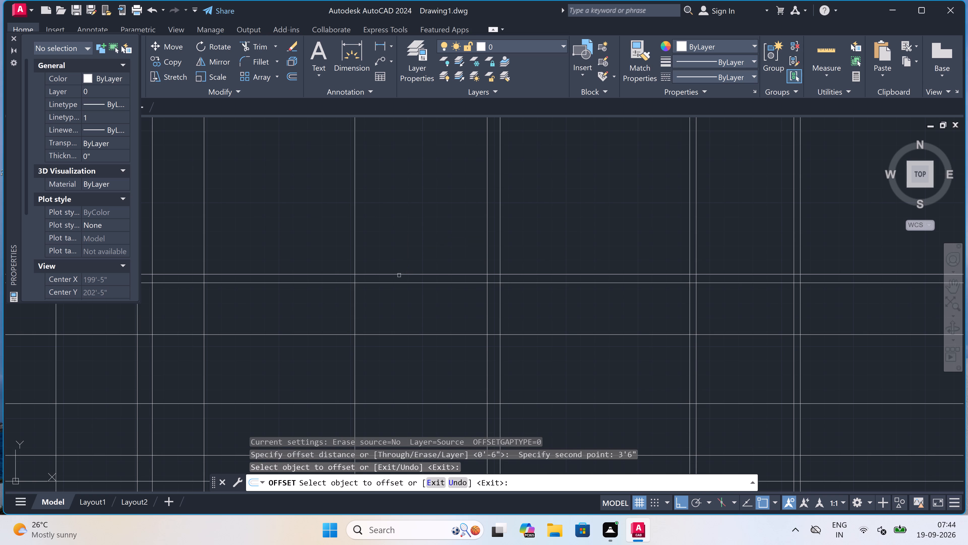
pyautogui.moveTo(399, 275); pyautogui.dragTo(399, 272)
pyautogui.doubleClick(402, 251)
pyautogui.scroll(-4, 402, 251)
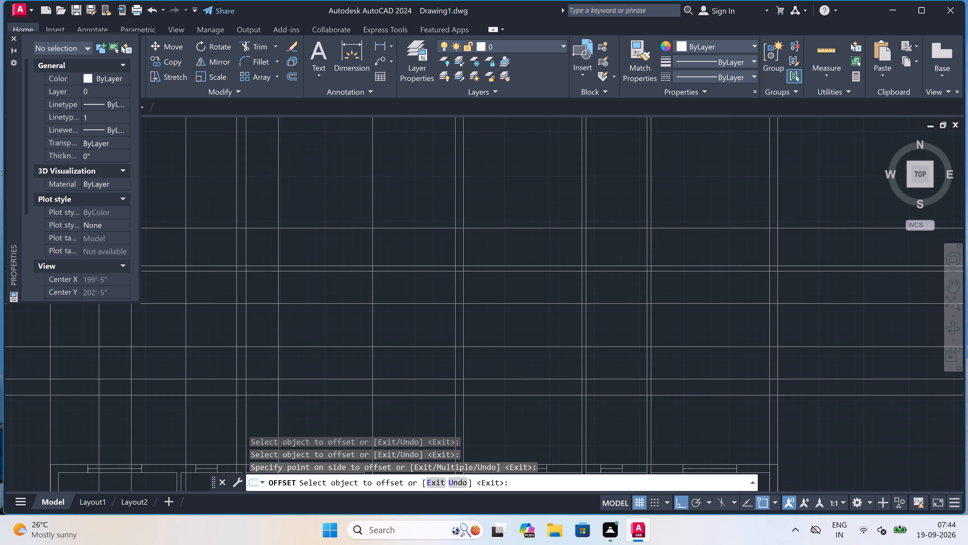
pyautogui.press('Escape')
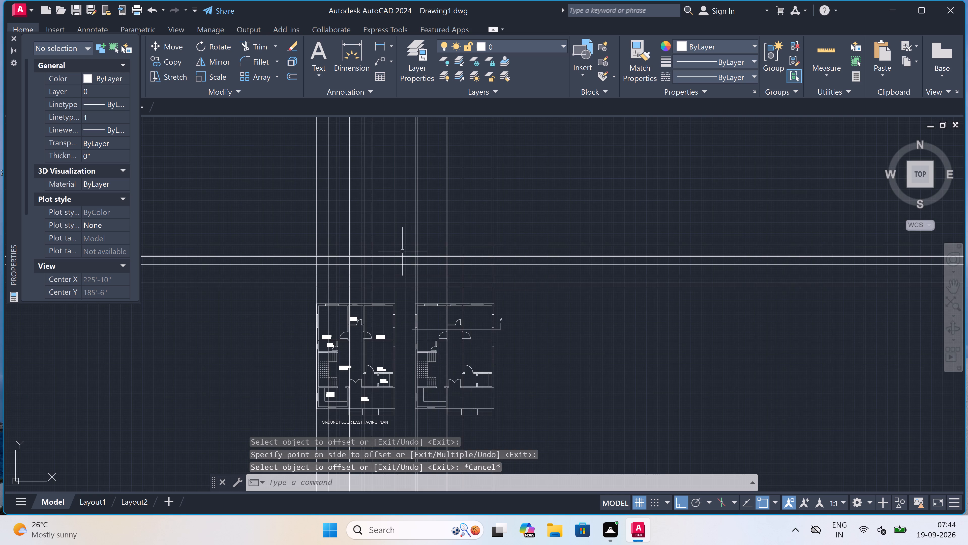
# Trim the vertical construction lines of both plans above the topmost horizontal line.
pyautogui.write('TR')
pyautogui.press('space')
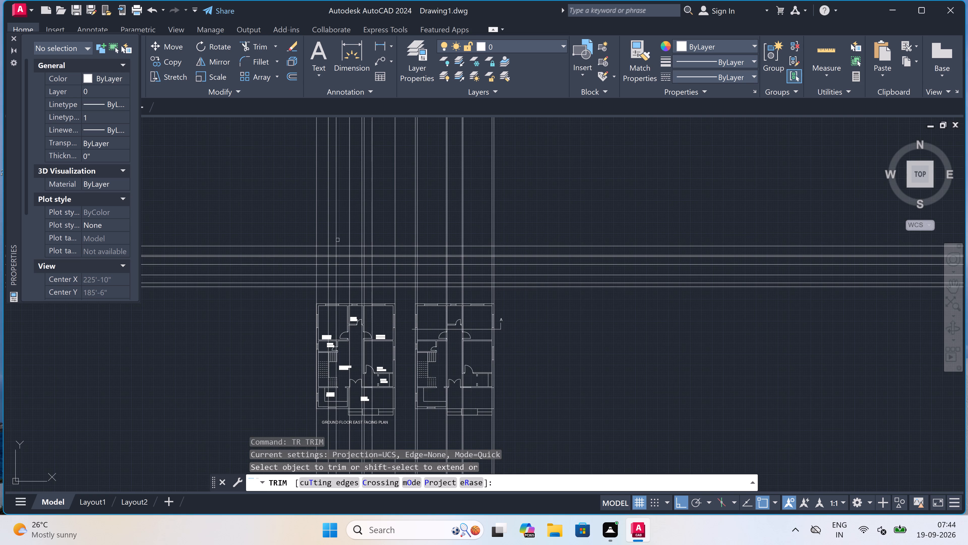
pyautogui.click(286, 221)
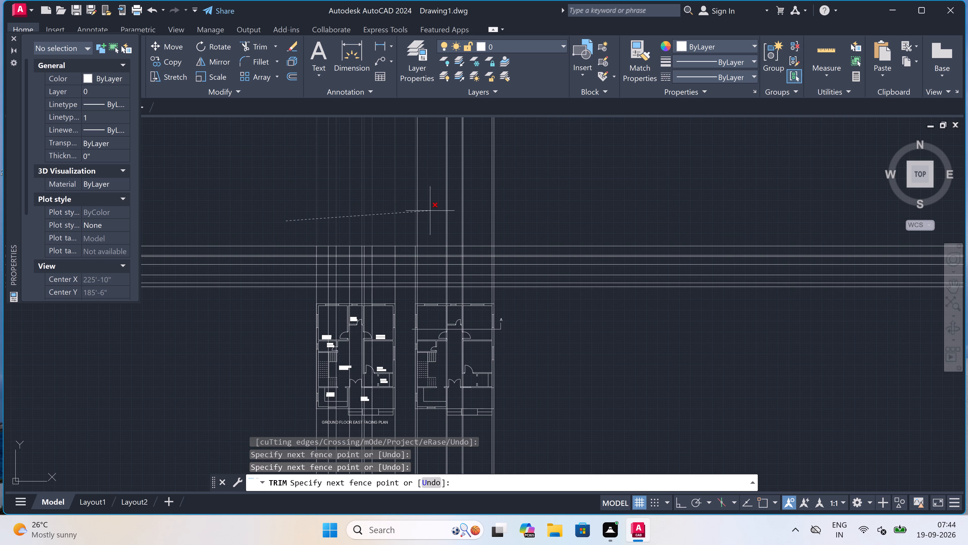
pyautogui.click(509, 204)
# Trim all horizontal level lines beyond the easternmost vertical construction line of the copied plan.
pyautogui.click(519, 218)
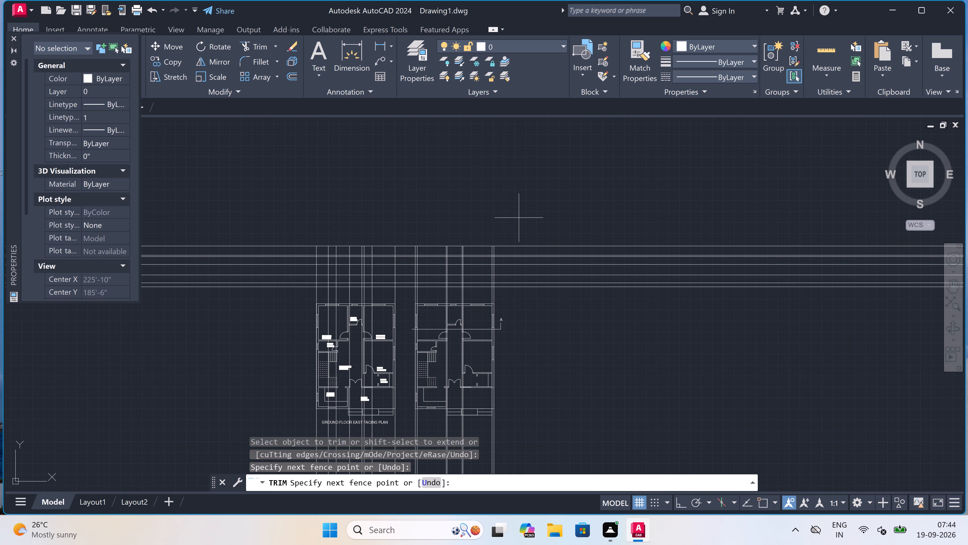
pyautogui.click(524, 311)
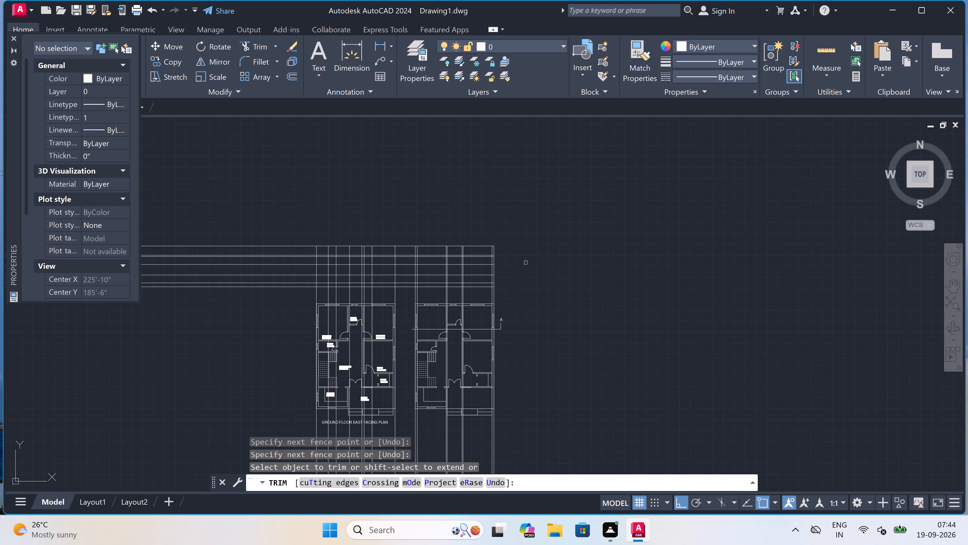
# Trim the horizontal level lines west of the original plan's westernmost vertical line and in the gap between the two plans.
pyautogui.click(296, 234)
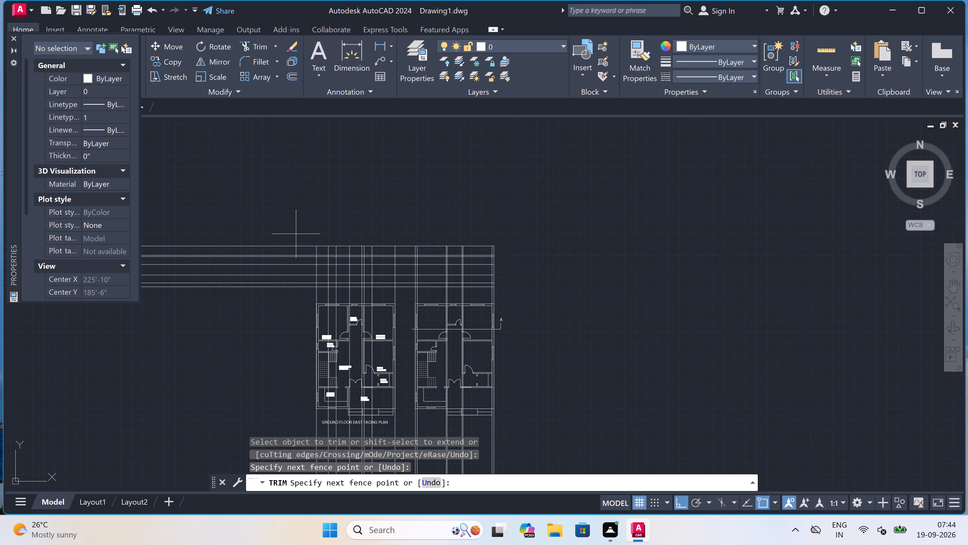
pyautogui.click(287, 331)
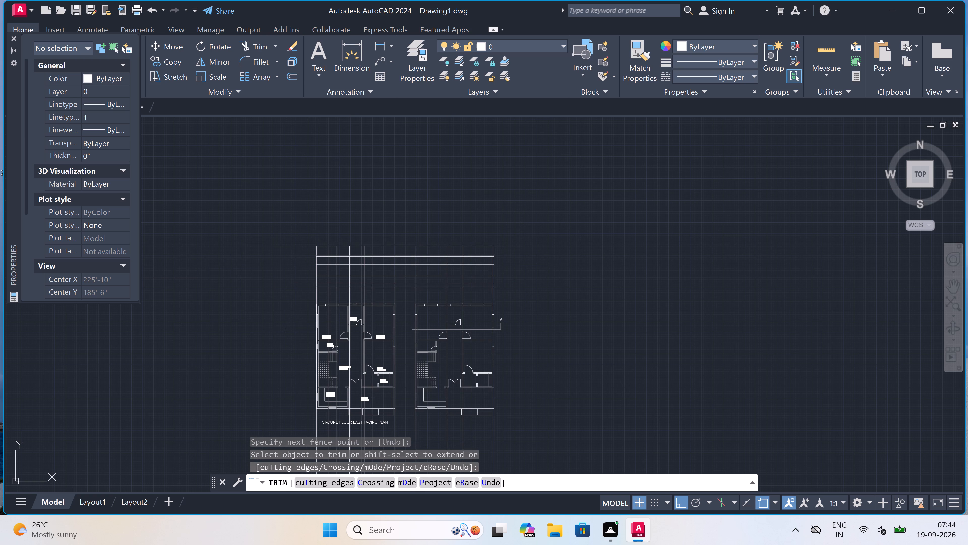
pyautogui.click(408, 286)
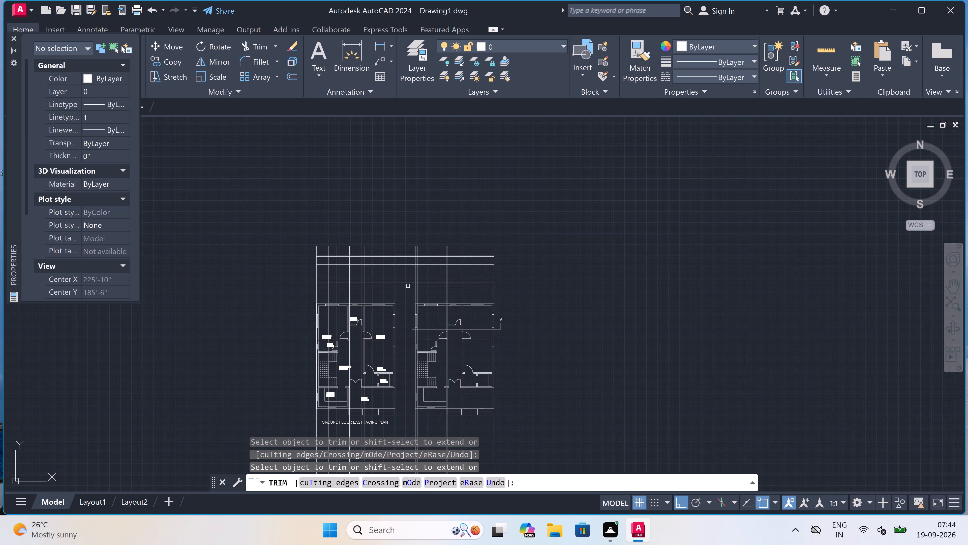
pyautogui.click(408, 286)
pyautogui.click(408, 229)
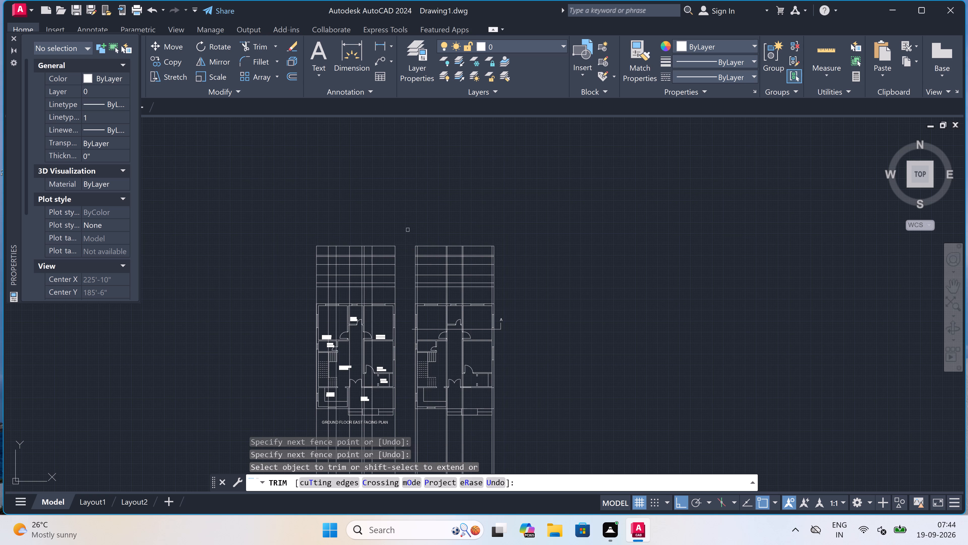
# Trim the elevation's interior vertical lines above the lower line of the upper 6" pair, keeping the two outer verticals.
pyautogui.scroll(1, 354, 243)
pyautogui.scroll(2, 289, 250)
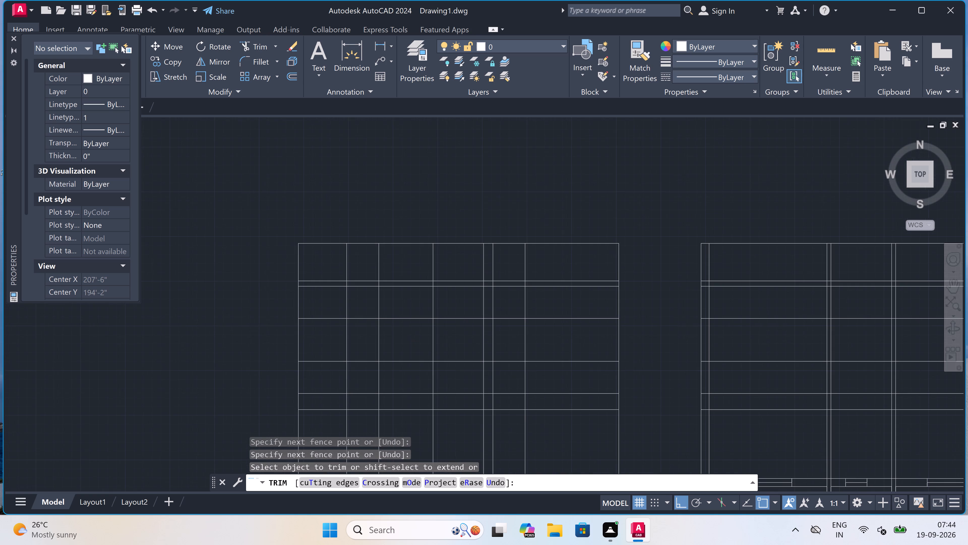
pyautogui.click(311, 265)
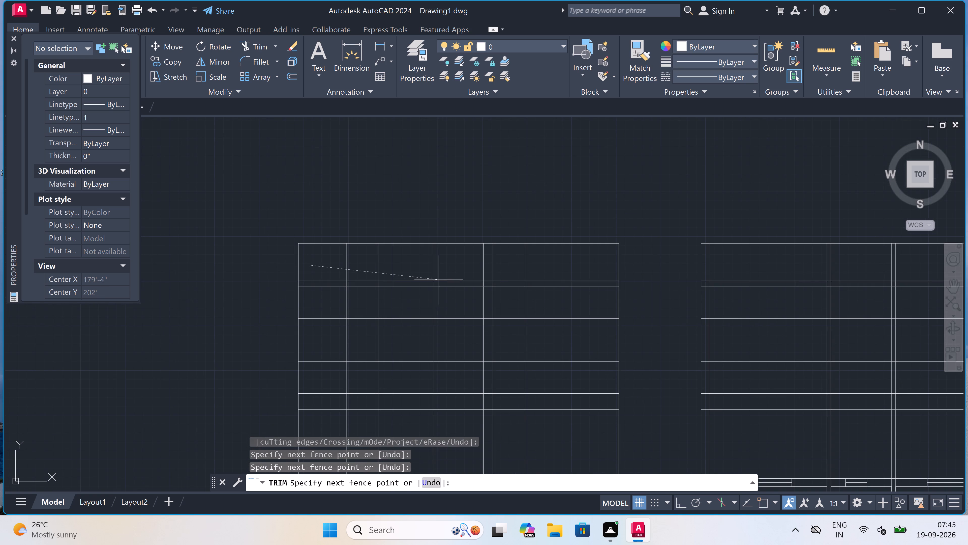
pyautogui.click(536, 264)
pyautogui.scroll(1, 535, 263)
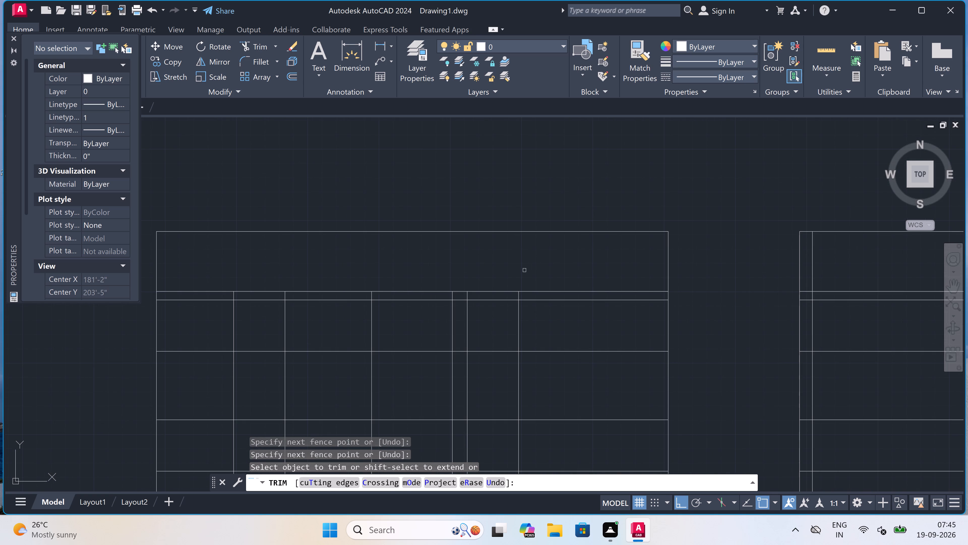
pyautogui.scroll(3, 239, 294)
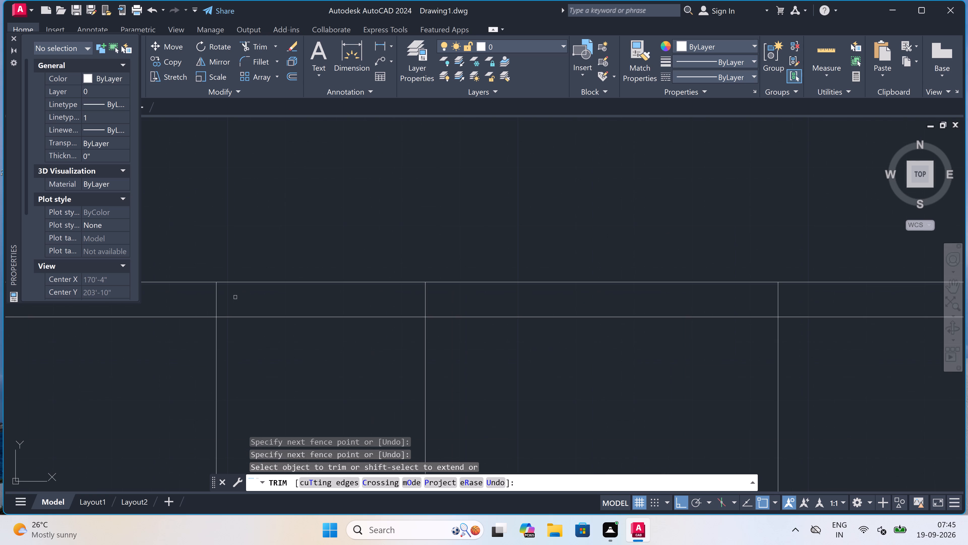
pyautogui.click(210, 296)
pyautogui.scroll(-2, 421, 303)
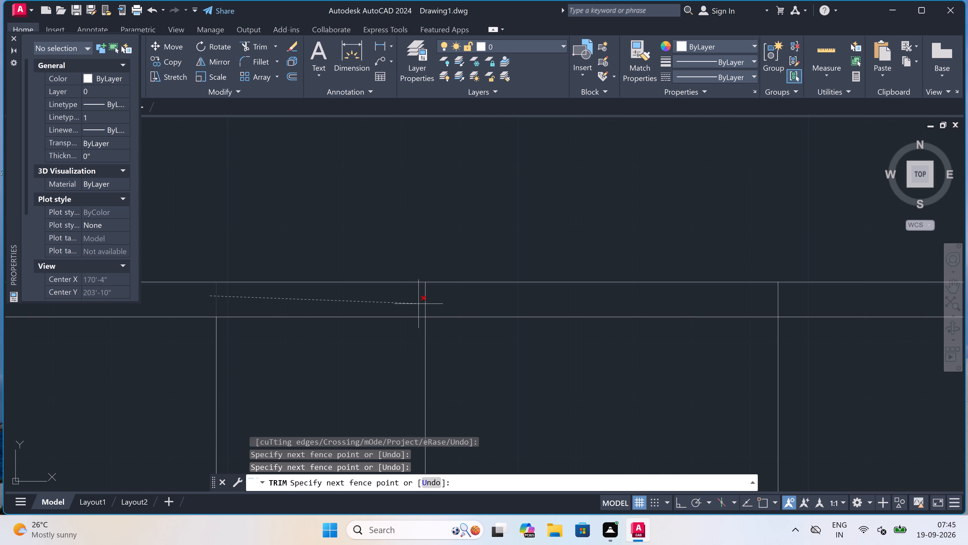
pyautogui.scroll(-2, 421, 303)
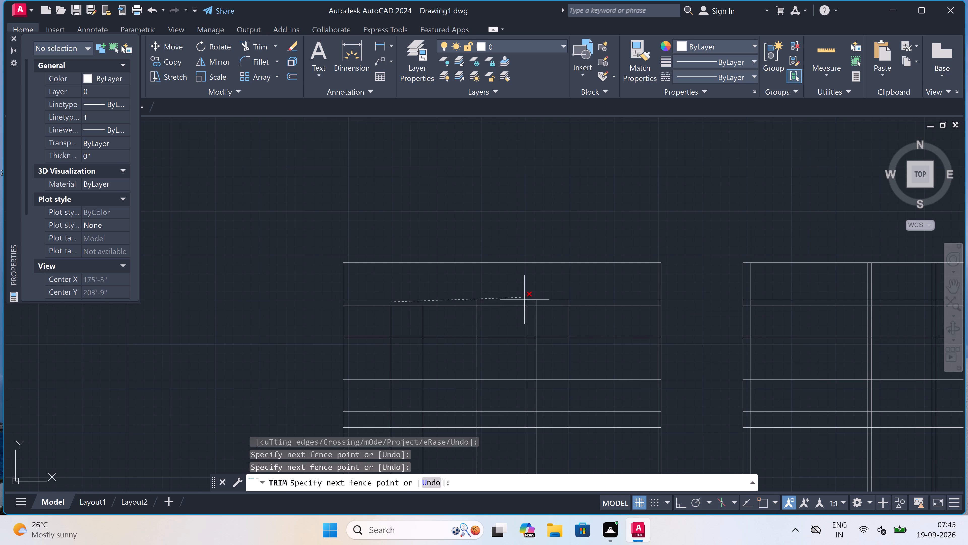
pyautogui.scroll(3, 567, 303)
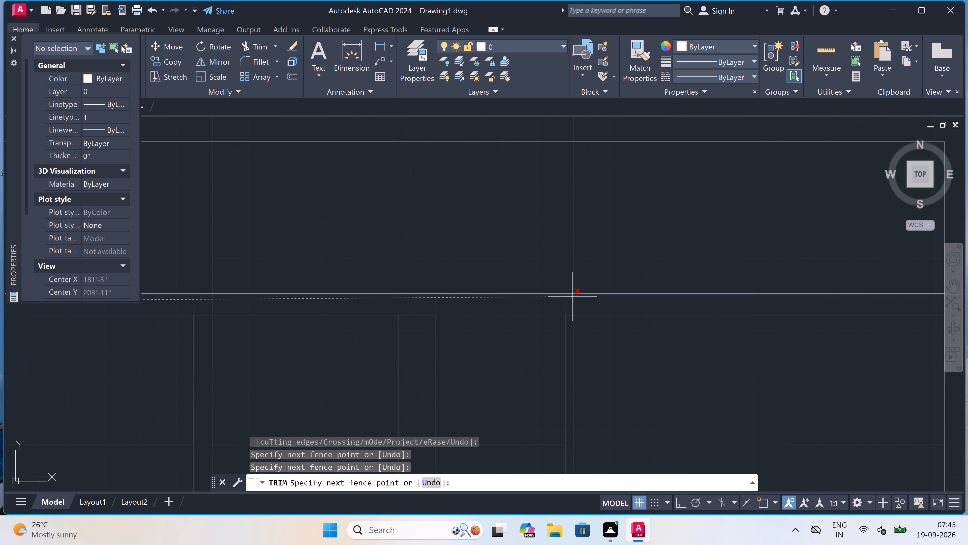
pyautogui.click(573, 301)
pyautogui.scroll(-3, 523, 275)
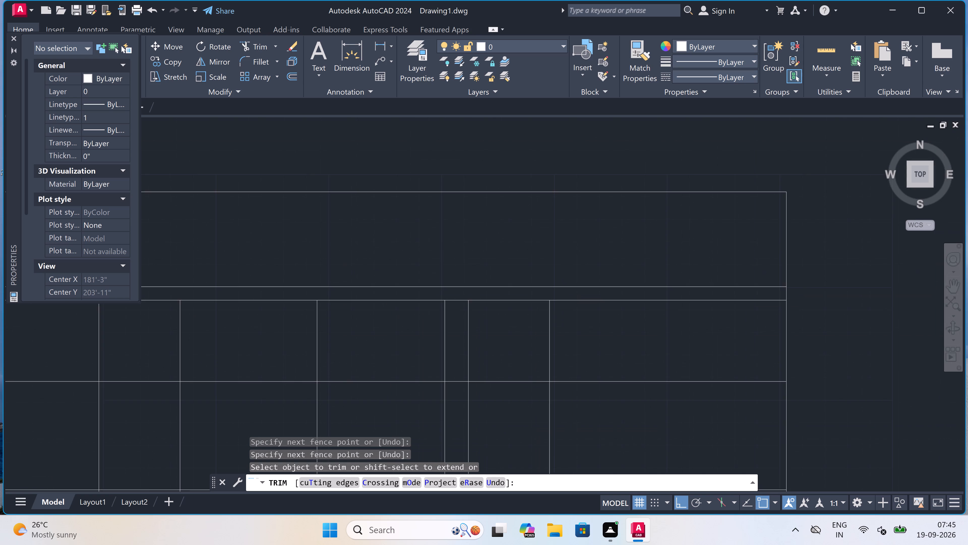
# Trim the sill-level line across the elevation's door opening, and the lintel and sill lines between the door and the eastern window.
pyautogui.scroll(-3, 522, 274)
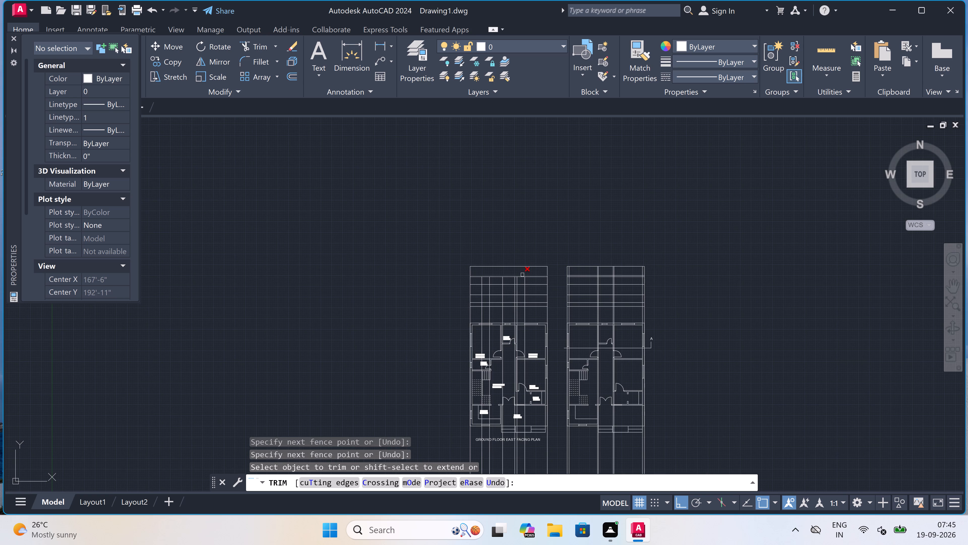
pyautogui.scroll(2, 509, 295)
pyautogui.click(509, 295)
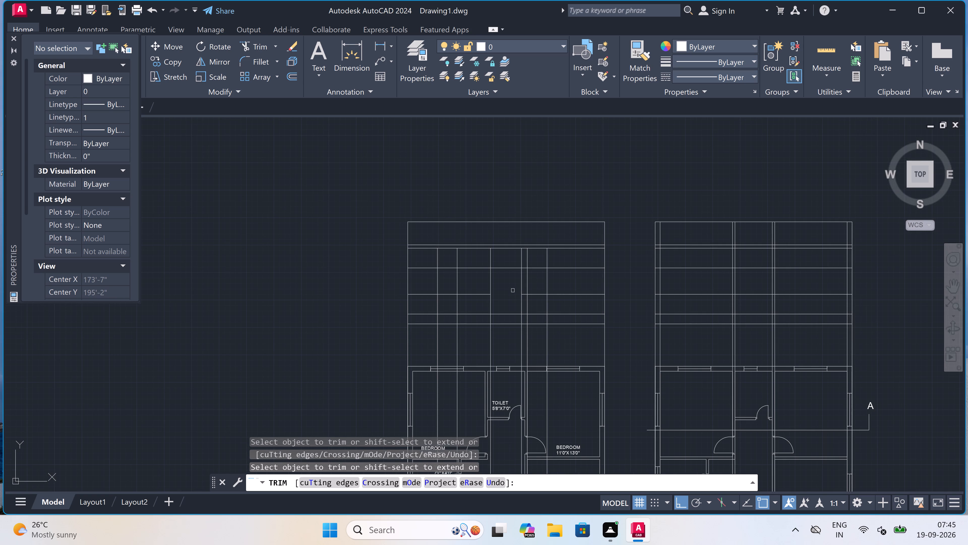
pyautogui.scroll(3, 522, 277)
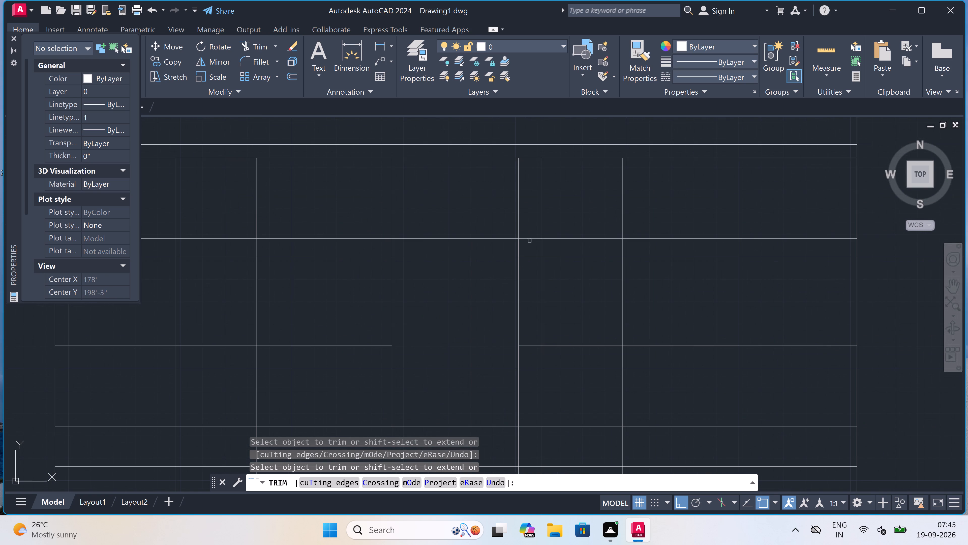
pyautogui.click(532, 237)
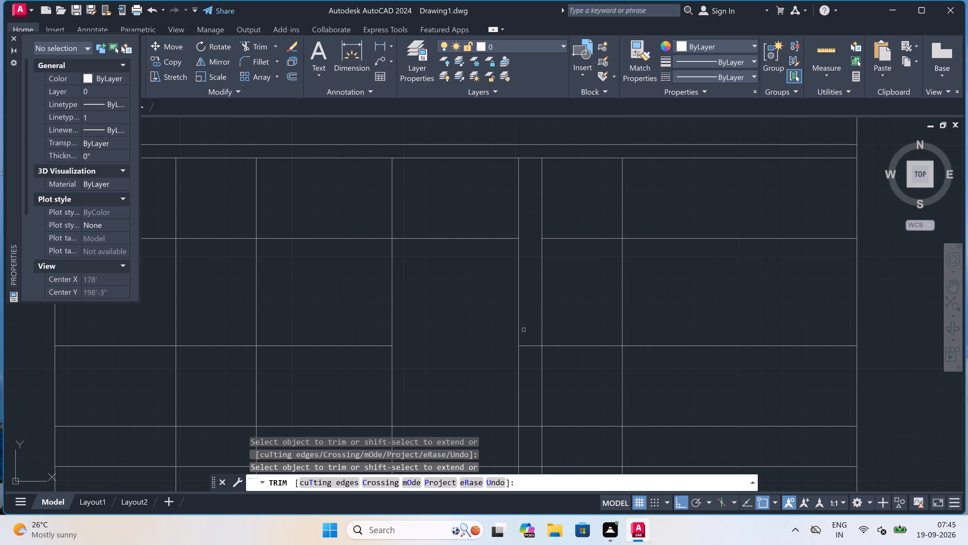
pyautogui.click(526, 344)
# Trim the surplus lines above, below and east of the elevation's eastern window to leave a closed rectangle.
pyautogui.click(533, 363)
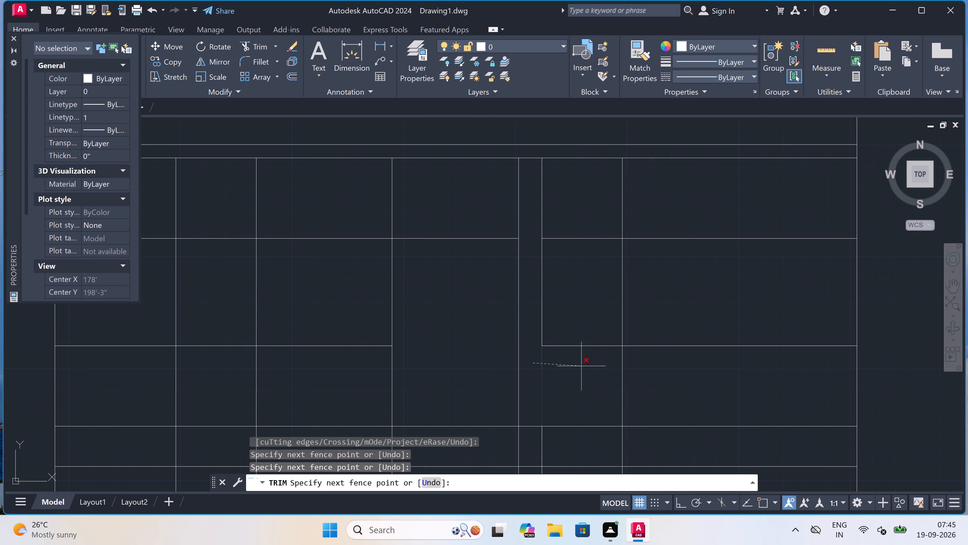
pyautogui.click(666, 356)
pyautogui.moveTo(666, 356); pyautogui.dragTo(669, 354)
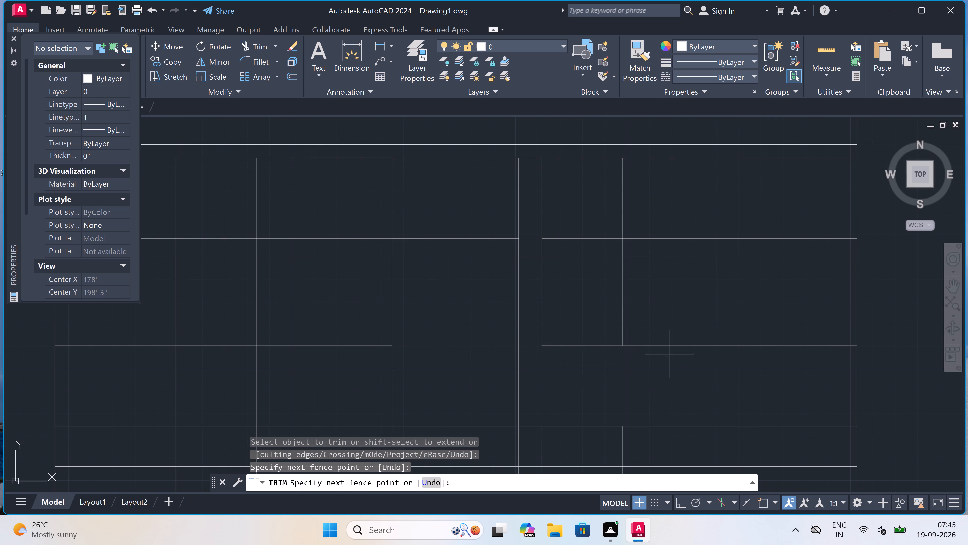
pyautogui.click(666, 229)
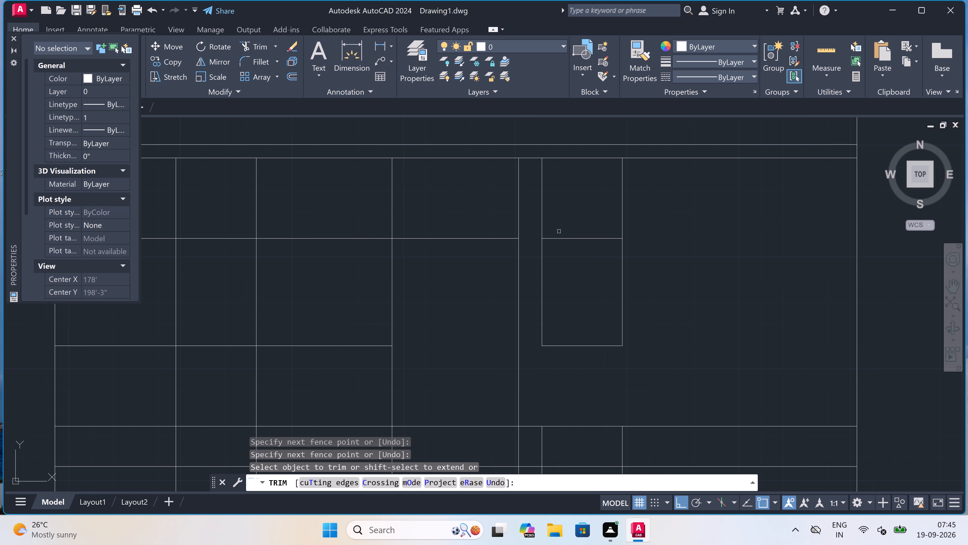
pyautogui.click(541, 214)
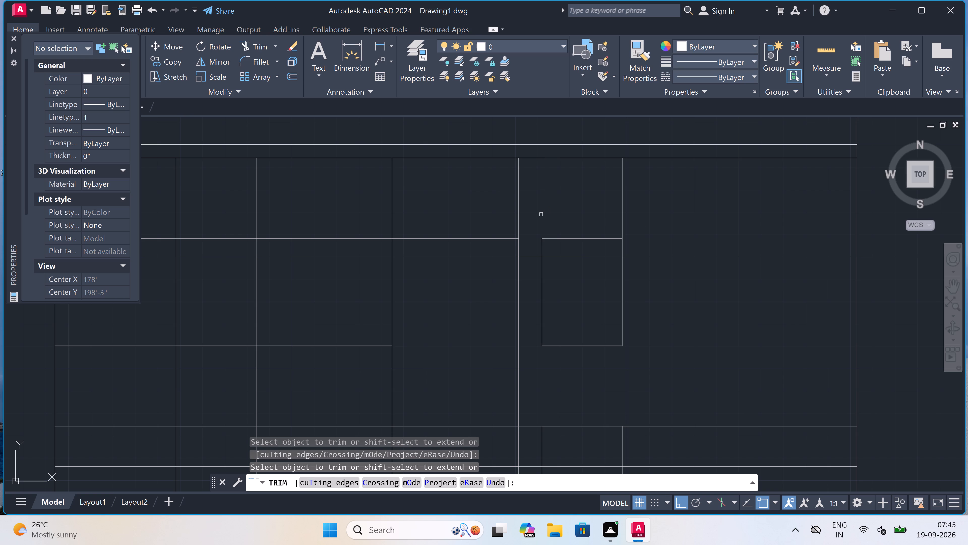
pyautogui.click(541, 214)
pyautogui.click(670, 196)
# Trim the vertical lines above the lintel-level line over the elevation's door and western window.
pyautogui.scroll(-2, 639, 209)
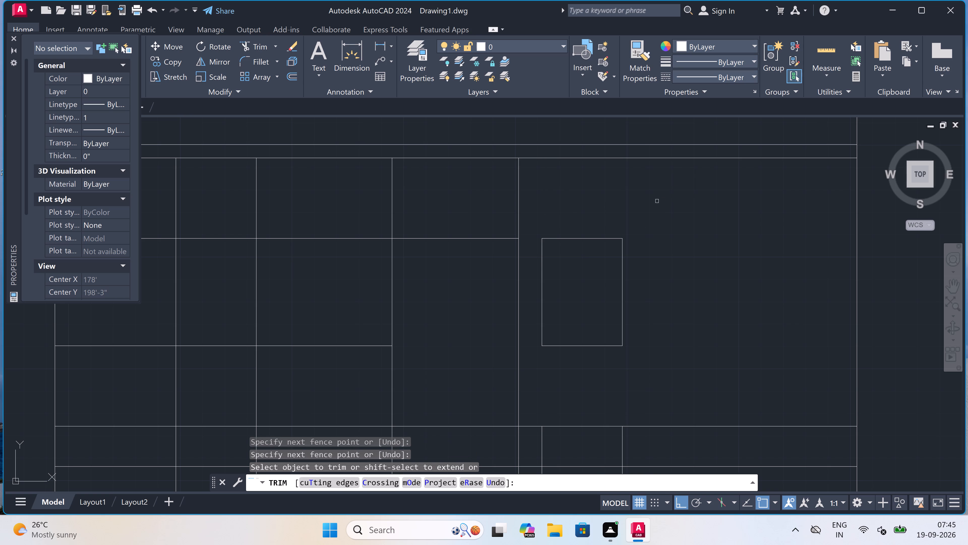
pyautogui.scroll(2, 612, 208)
pyautogui.click(611, 208)
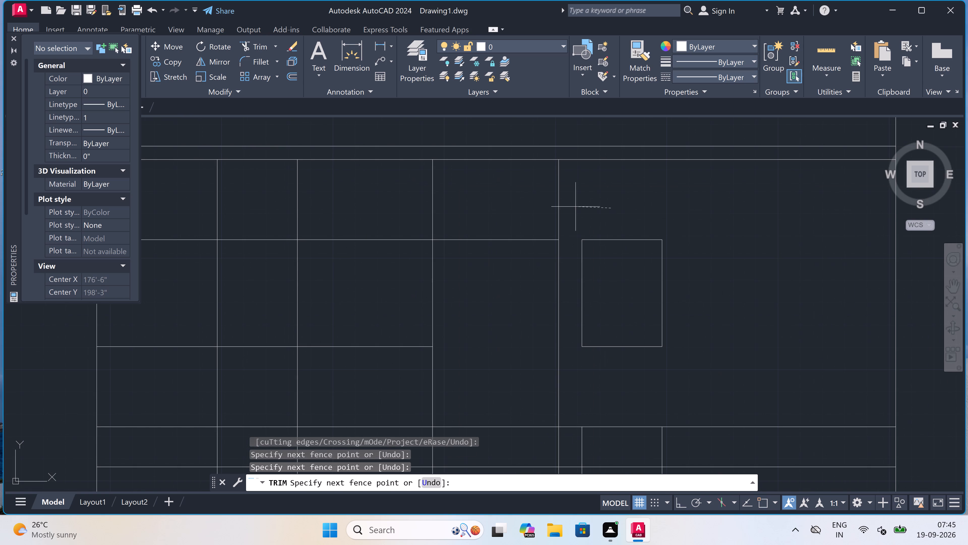
pyautogui.scroll(-4, 304, 195)
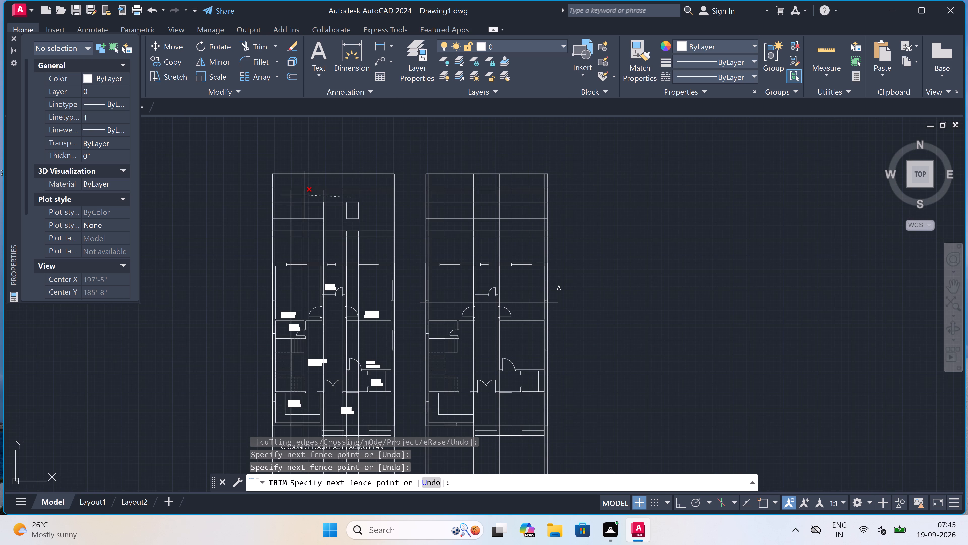
pyautogui.scroll(2, 304, 195)
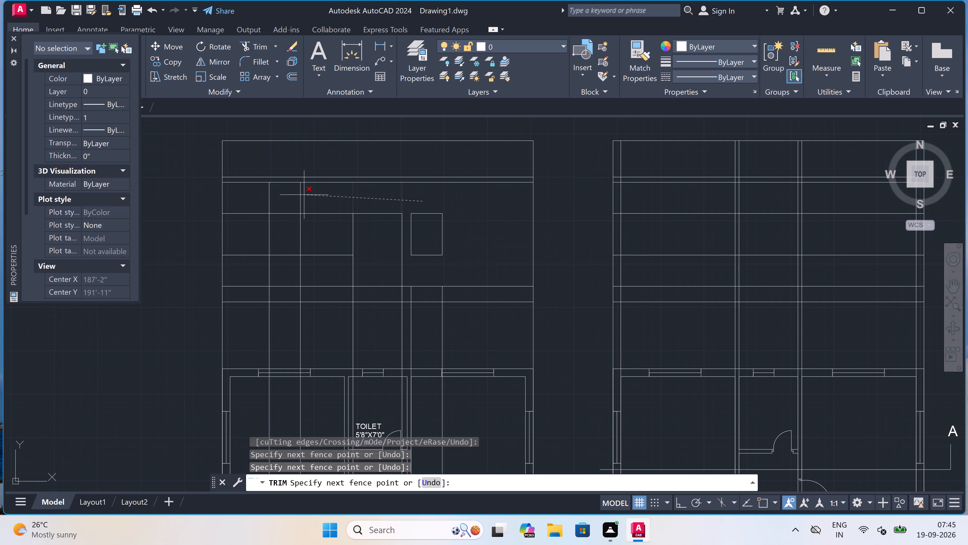
pyautogui.click(266, 196)
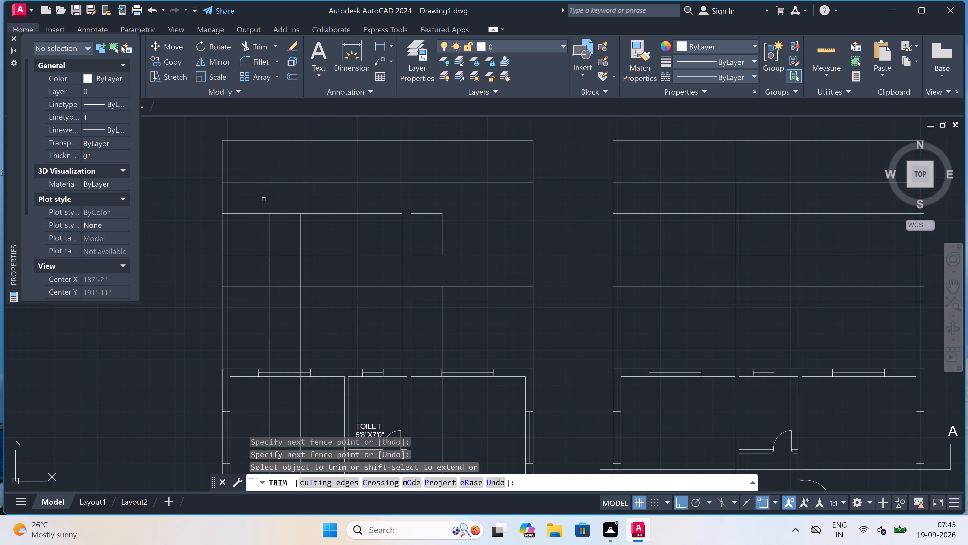
# Trim the surplus lines around the elevation's western window and up to the door, leaving a closed window rectangle and the door outline.
pyautogui.click(264, 199)
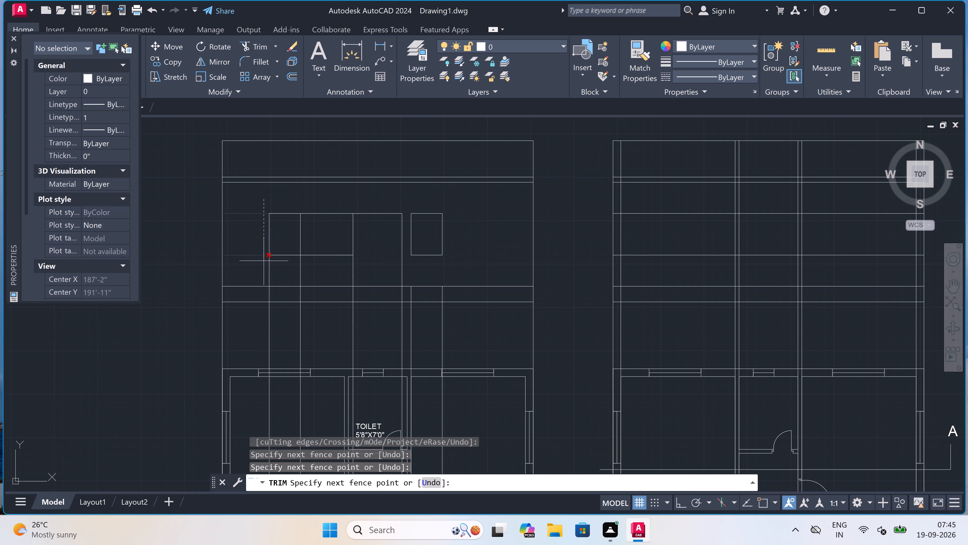
pyautogui.click(264, 261)
pyautogui.click(262, 269)
pyautogui.click(317, 271)
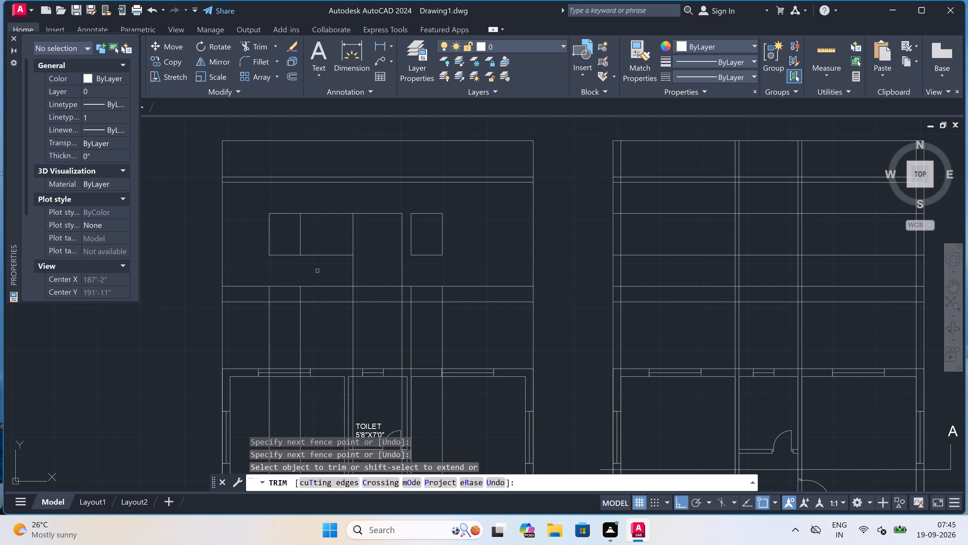
pyautogui.click(324, 266)
pyautogui.click(329, 189)
pyautogui.press('Escape')
# Draw a vertical line on the elevation between the western window and the door, from the plinth-level line to the slab's underside.
pyautogui.press('l')
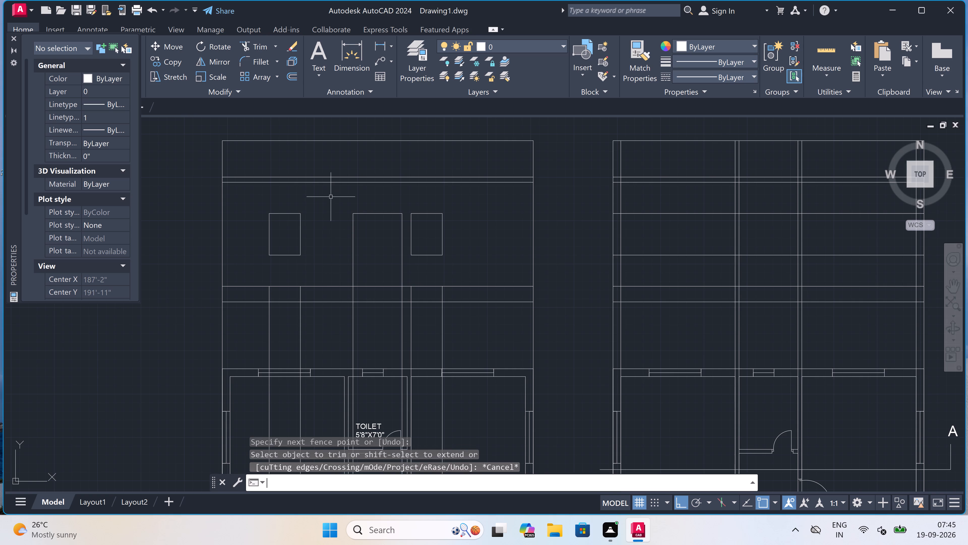
pyautogui.press('space')
pyautogui.scroll(-2, 336, 236)
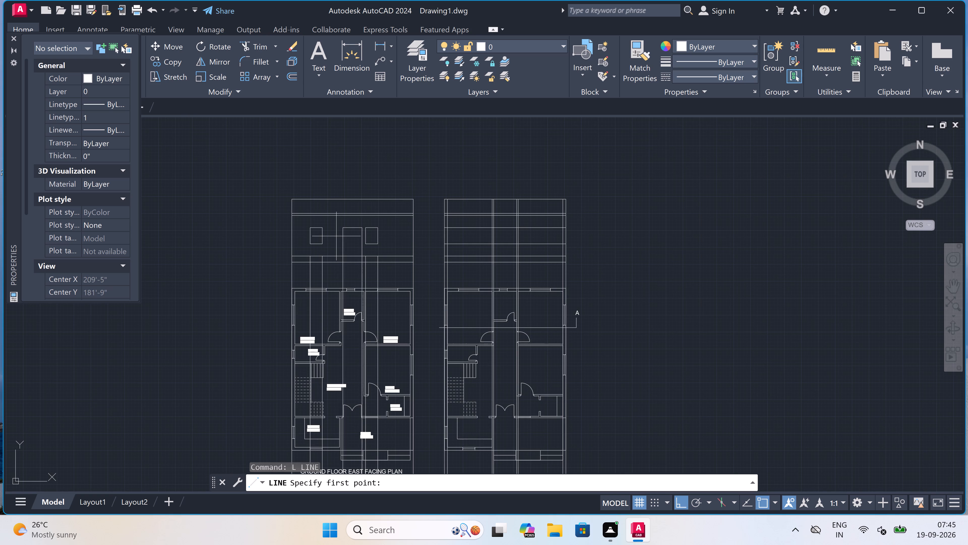
pyautogui.scroll(2, 336, 236)
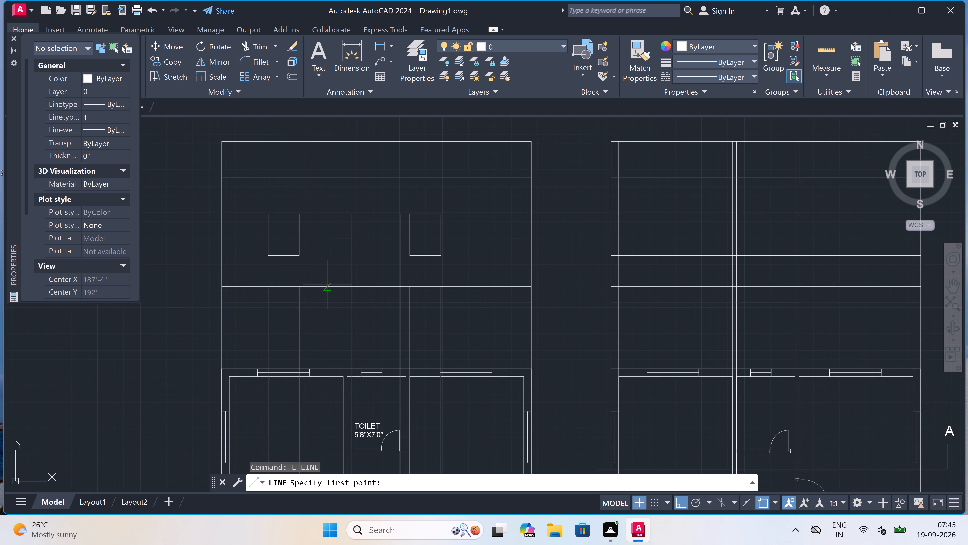
pyautogui.click(338, 285)
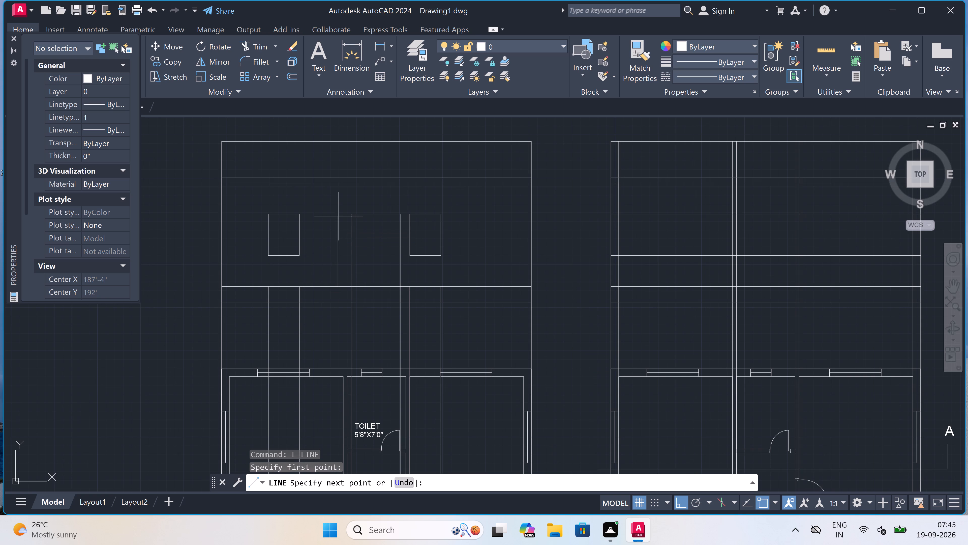
pyautogui.scroll(-2, 339, 171)
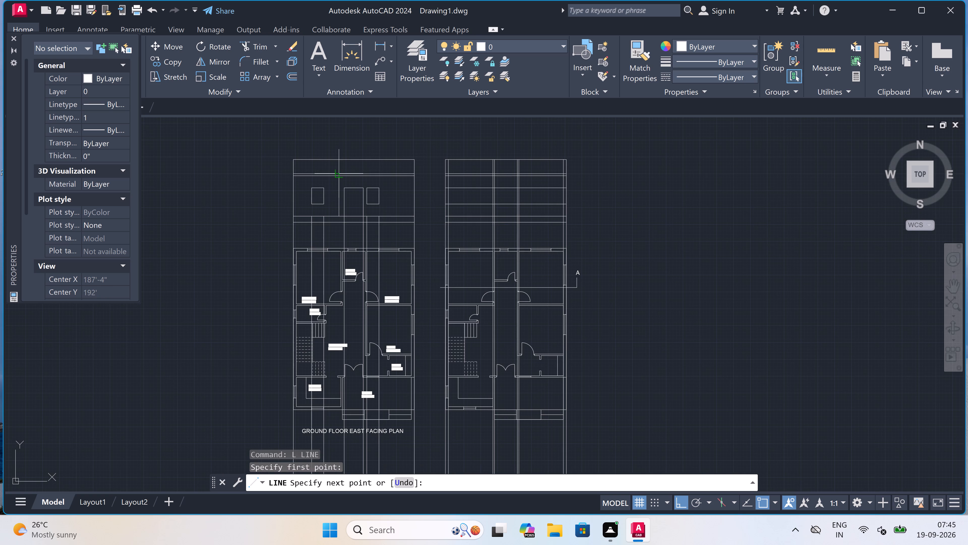
pyautogui.scroll(1, 339, 171)
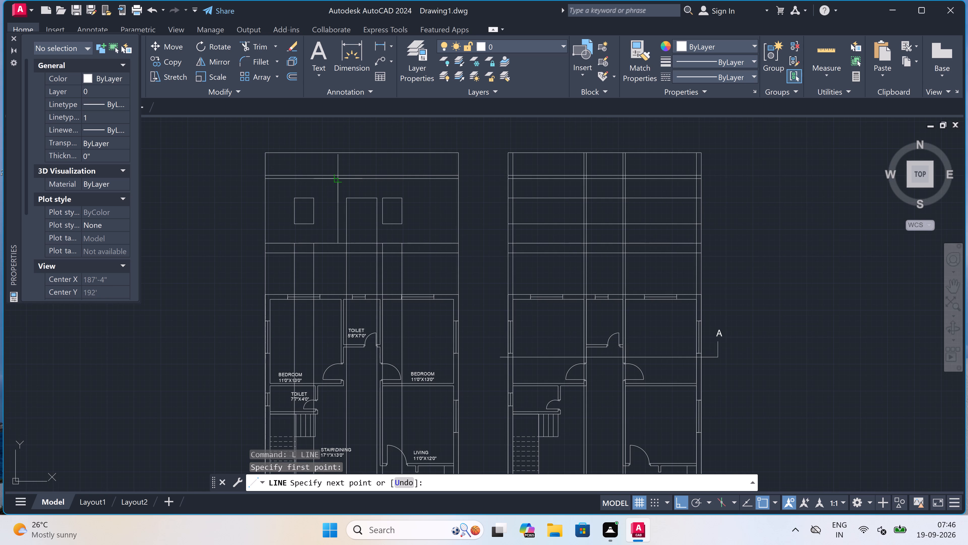
pyautogui.scroll(2, 337, 179)
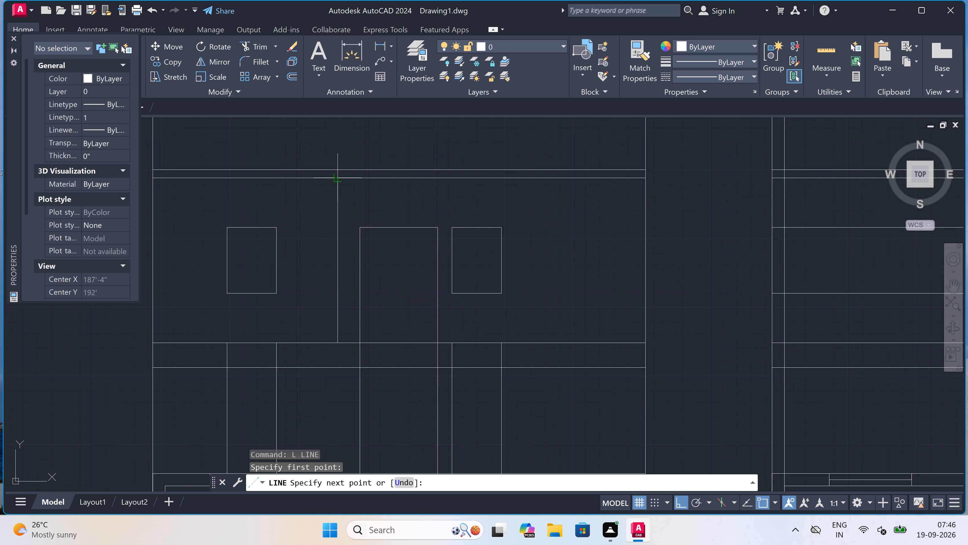
pyautogui.click(337, 177)
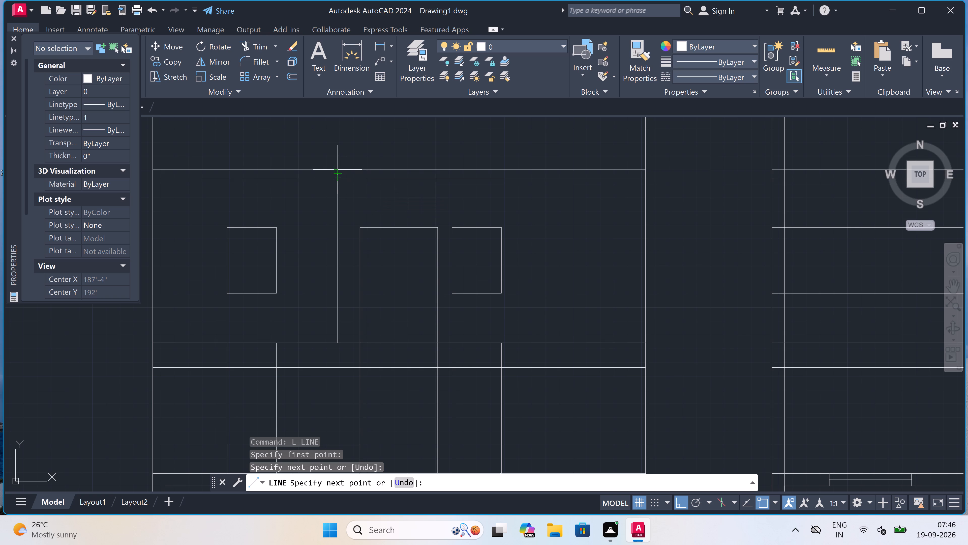
pyautogui.press('Escape')
# Trim all vertical projection lines between the elevation's base line and the top of the labelled plan.
pyautogui.scroll(-3, 338, 167)
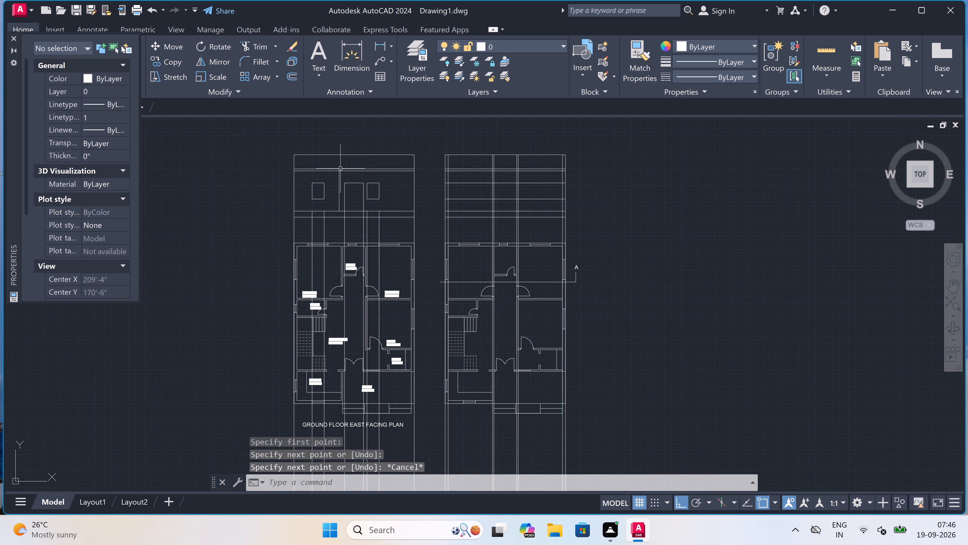
pyautogui.write('TR')
pyautogui.press('space')
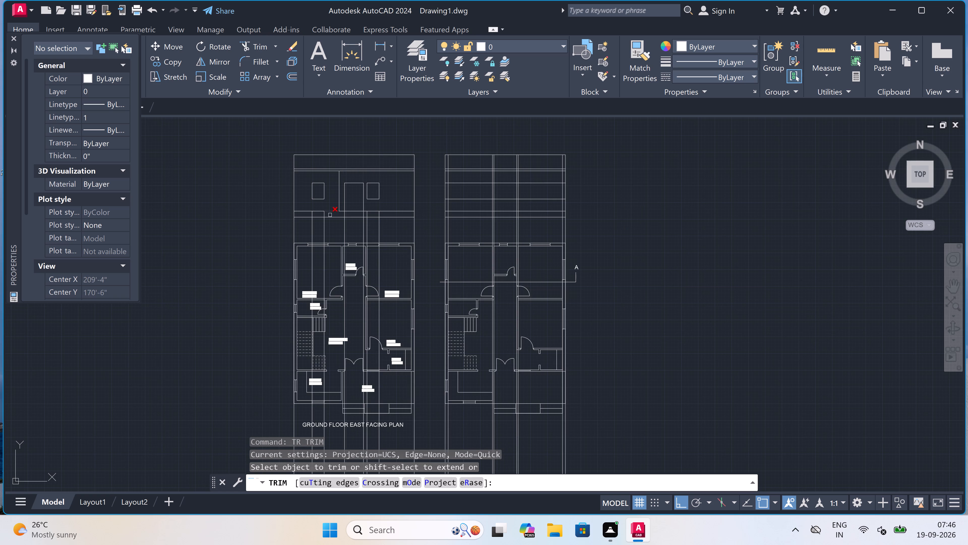
pyautogui.scroll(2, 313, 225)
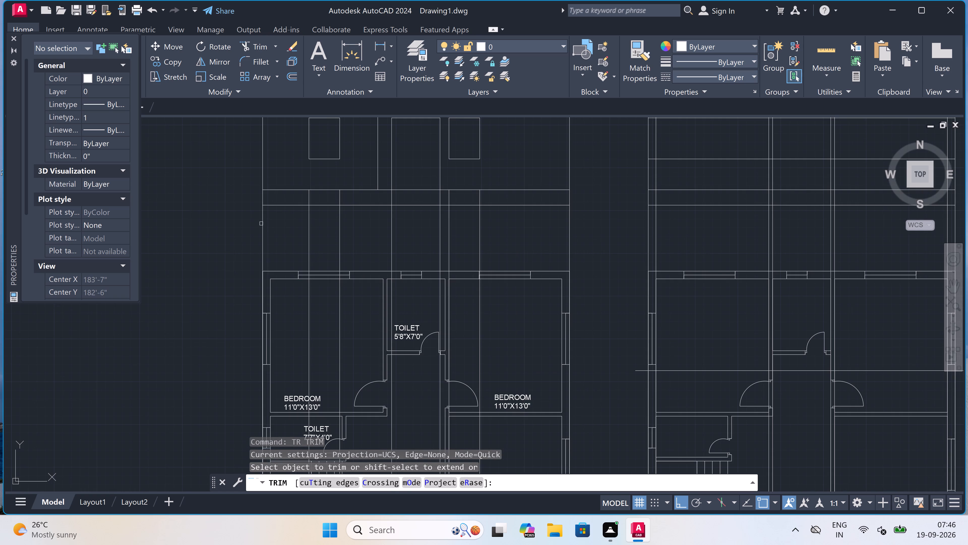
pyautogui.click(222, 228)
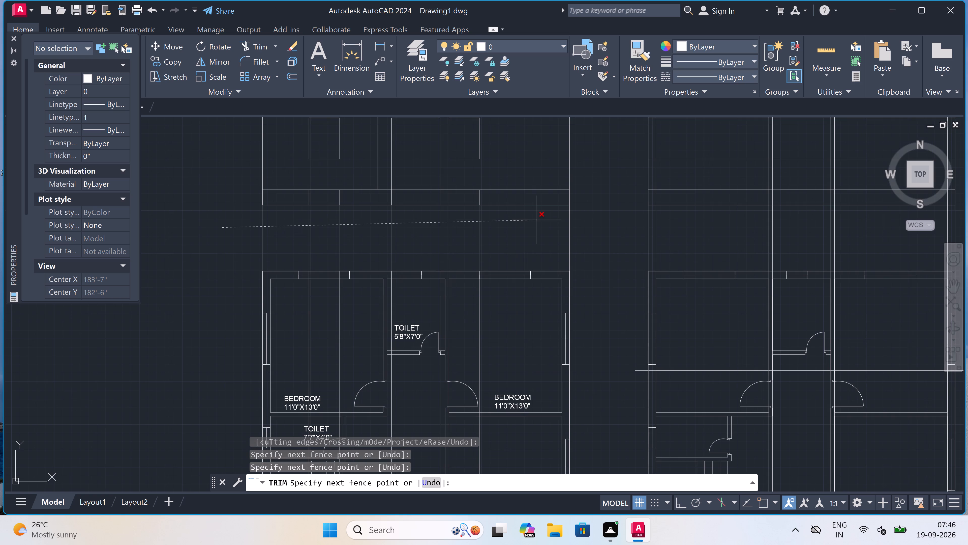
pyautogui.click(585, 224)
# Trim the door and window projection lines inside the elevation's plinth band.
pyautogui.scroll(1, 478, 200)
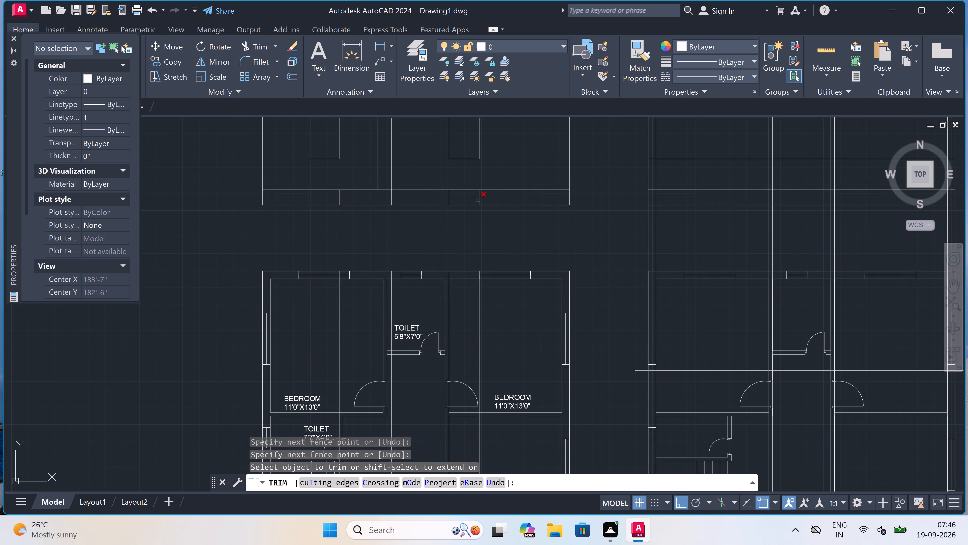
pyautogui.scroll(-1, 333, 205)
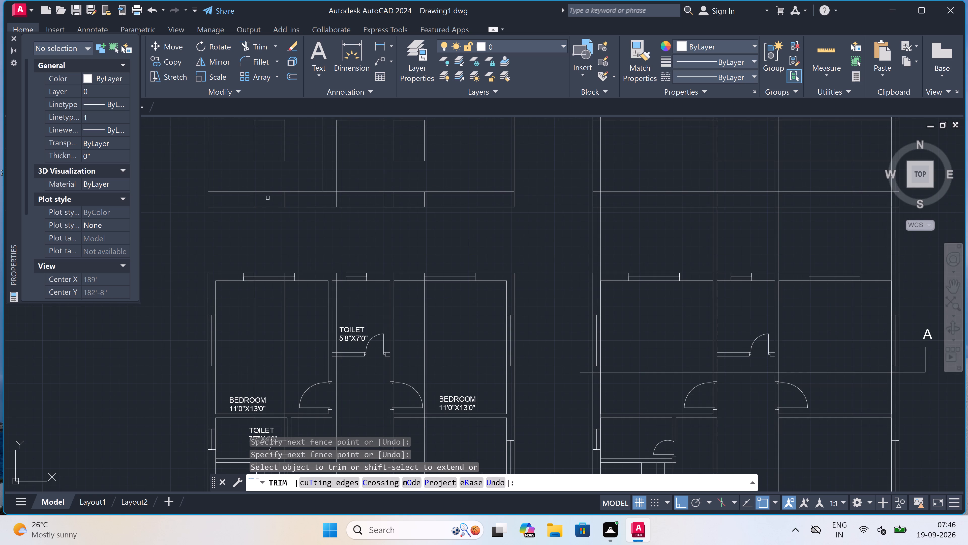
pyautogui.scroll(1, 265, 197)
pyautogui.click(240, 199)
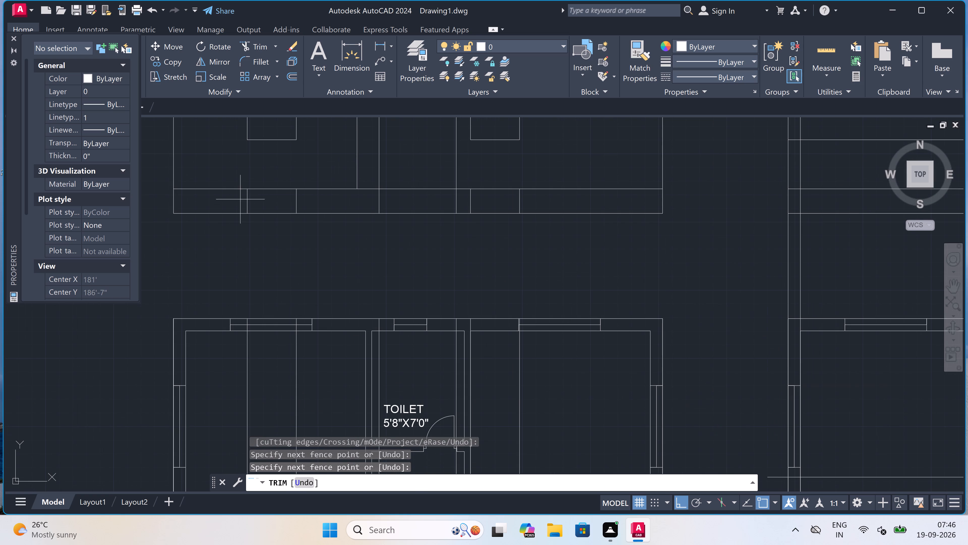
pyautogui.click(531, 204)
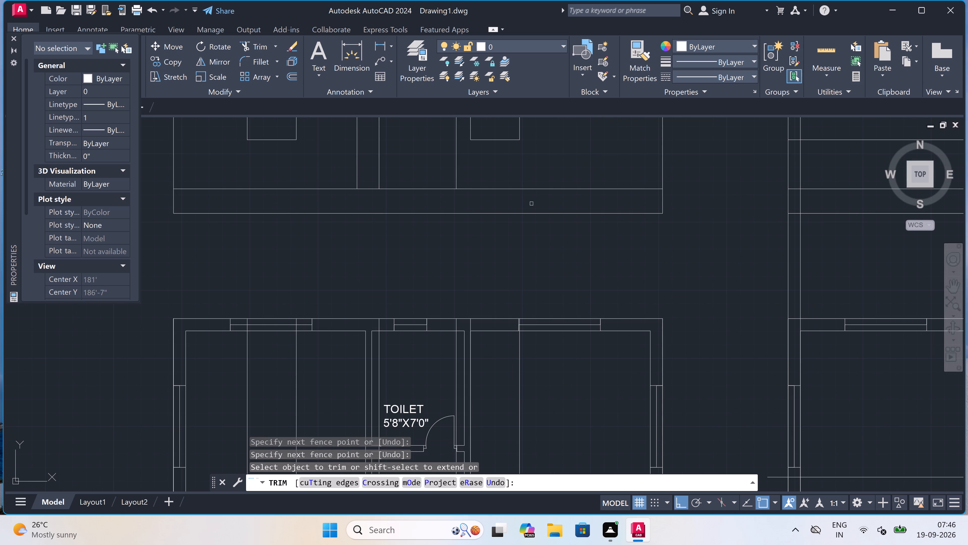
# Trim the section's inner wall lines above the slab's top line, leaving the parapet band as an open rectangle.
pyautogui.scroll(-5, 421, 219)
pyautogui.scroll(2, 467, 186)
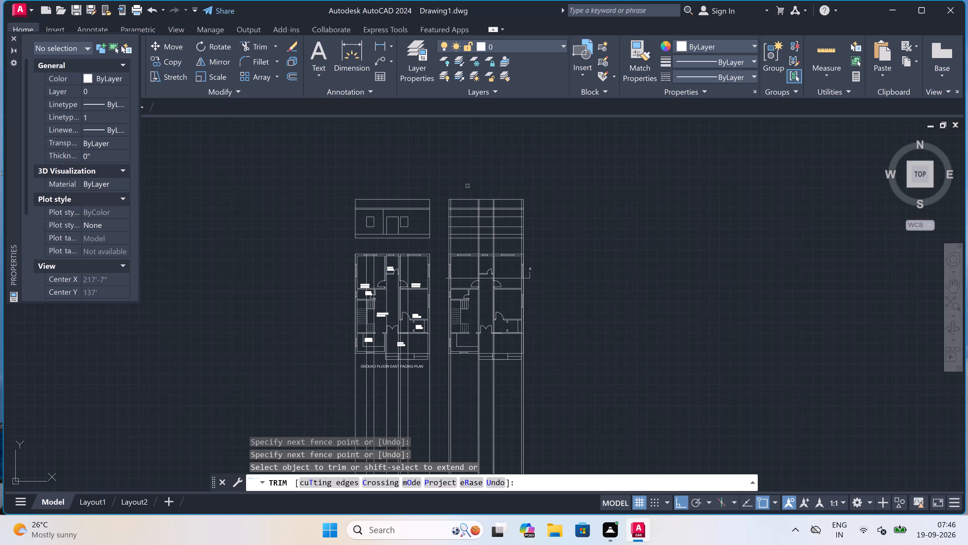
pyautogui.scroll(2, 454, 207)
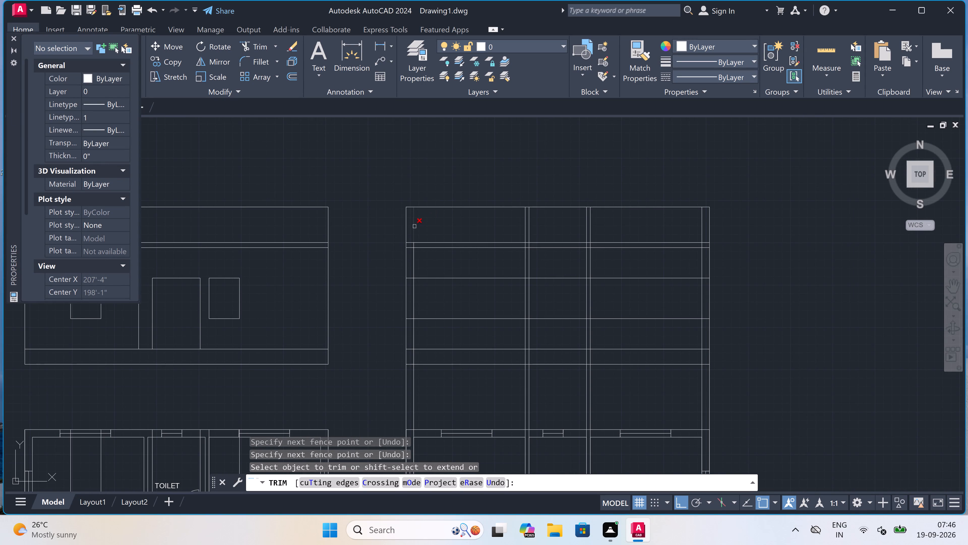
pyautogui.click(413, 224)
pyautogui.click(413, 224)
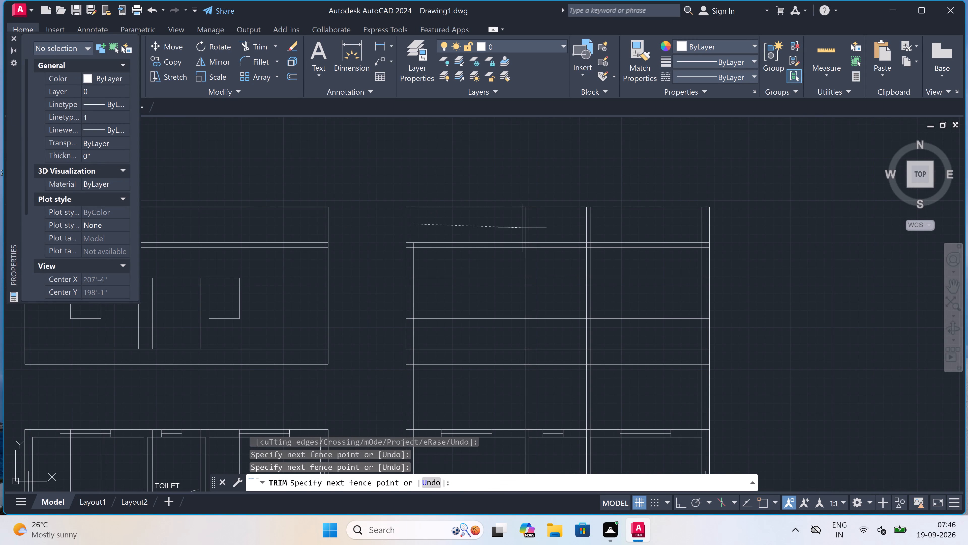
pyautogui.scroll(1, 688, 218)
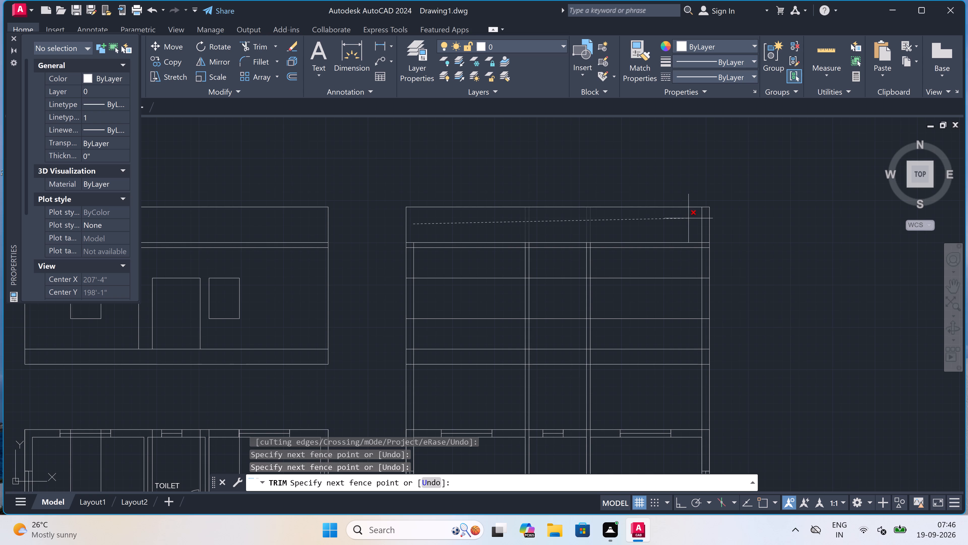
pyautogui.click(717, 230)
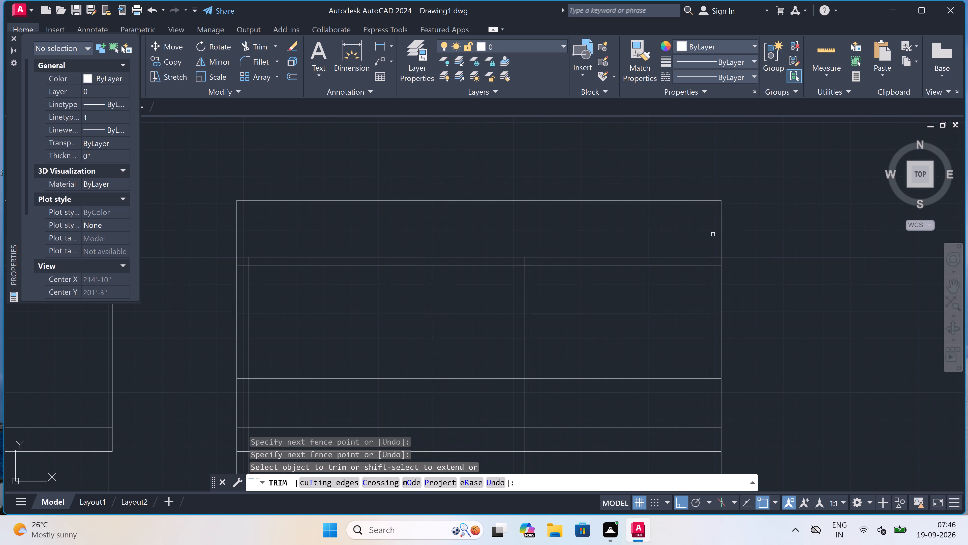
# Trim the section's inner wall lines within the slab thickness, from the eastern wall across to the western wall.
pyautogui.scroll(2, 708, 262)
pyautogui.click(709, 262)
pyautogui.scroll(-3, 709, 262)
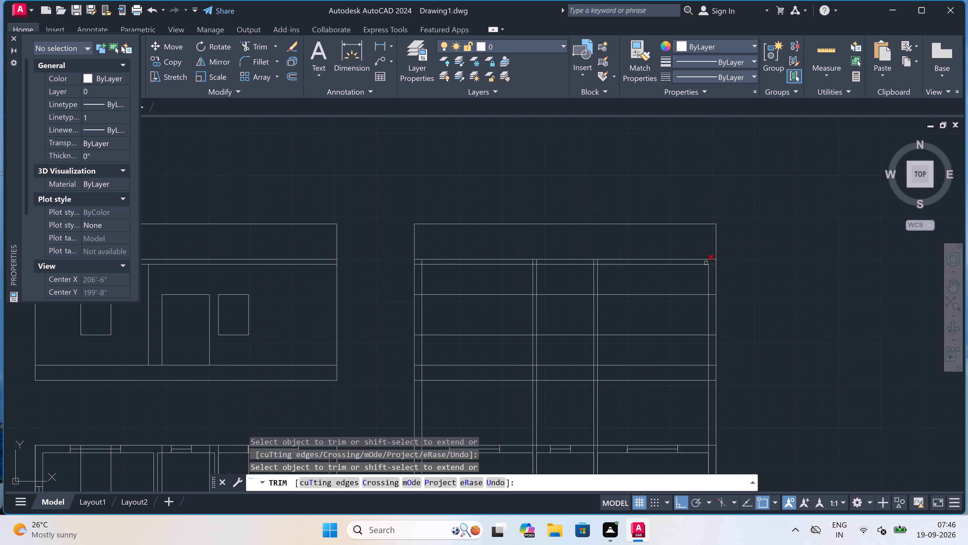
pyautogui.scroll(2, 595, 260)
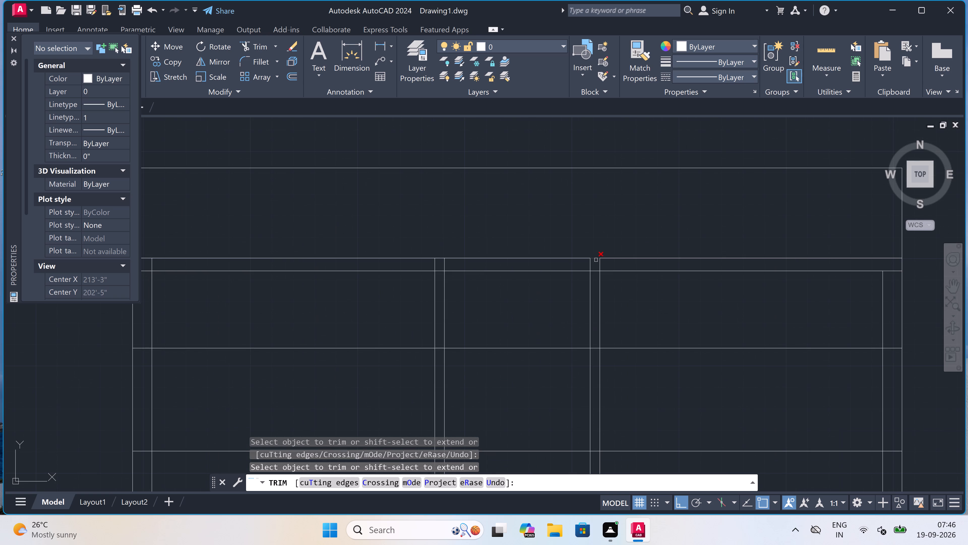
pyautogui.click(617, 264)
pyautogui.scroll(-2, 555, 268)
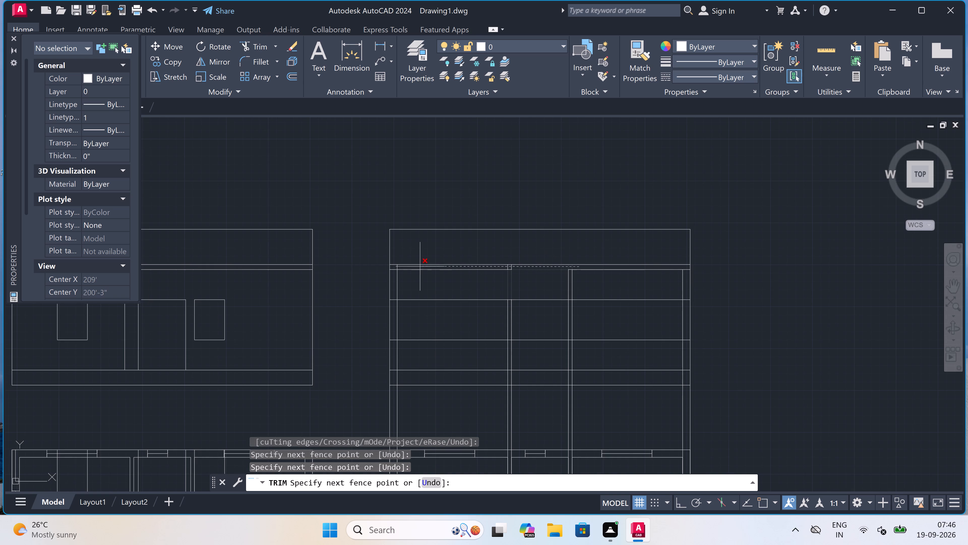
pyautogui.scroll(2, 396, 262)
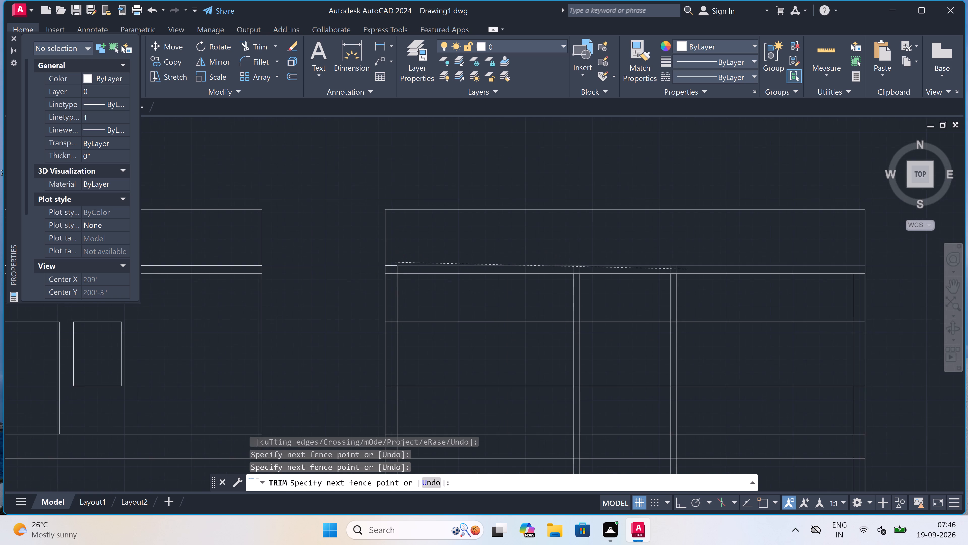
pyautogui.scroll(2, 387, 279)
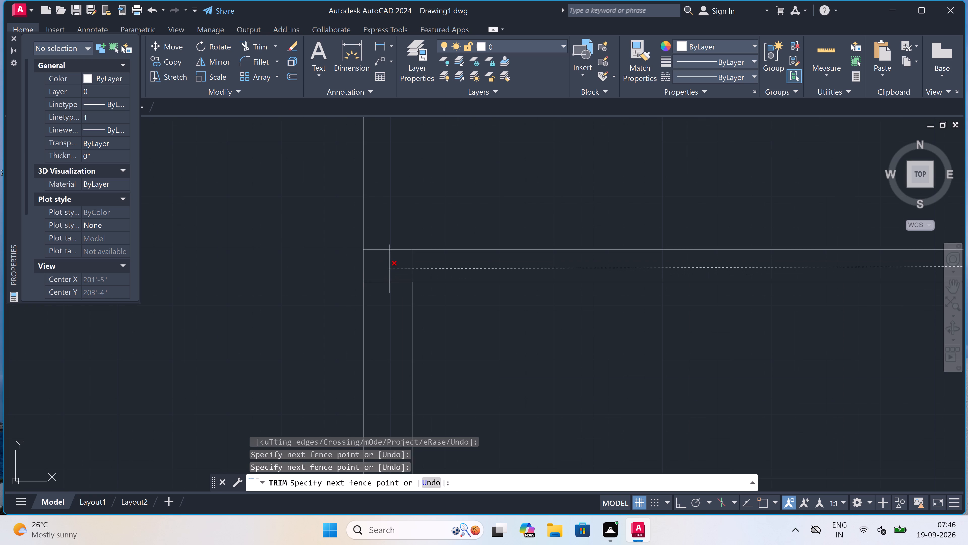
pyautogui.click(389, 269)
# Trim the sill-level and lintel-level lines within the thickness of the section's western outer wall.
pyautogui.scroll(-2, 389, 269)
pyautogui.scroll(-3, 386, 291)
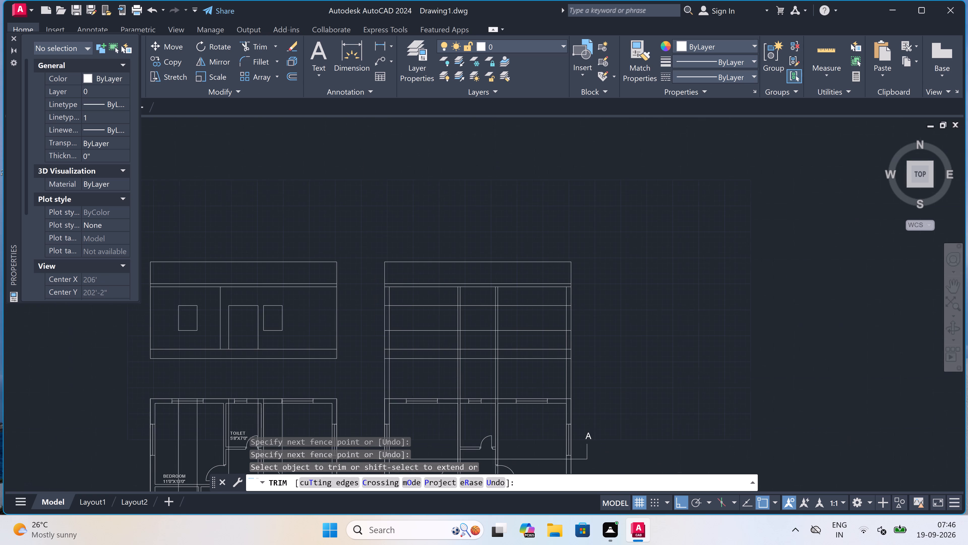
pyautogui.scroll(3, 390, 337)
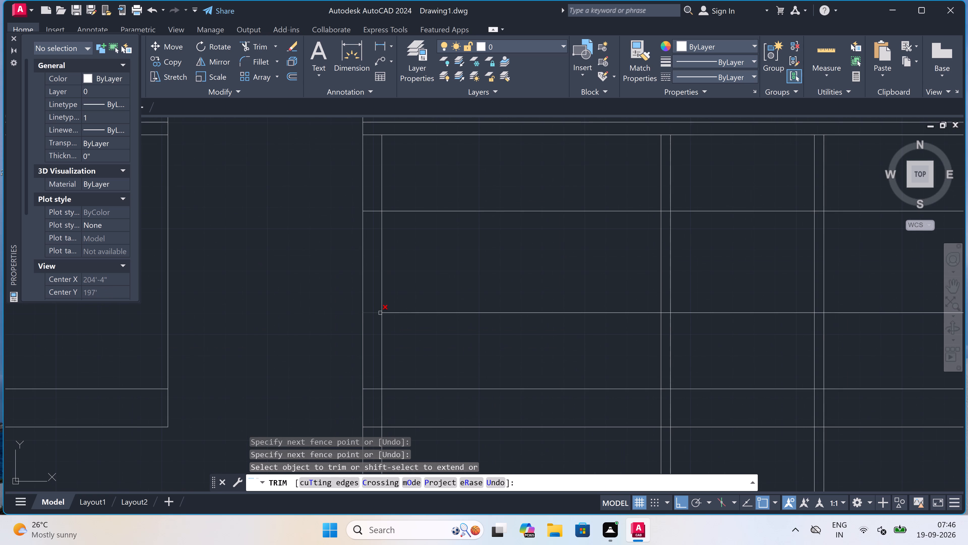
pyautogui.click(379, 313)
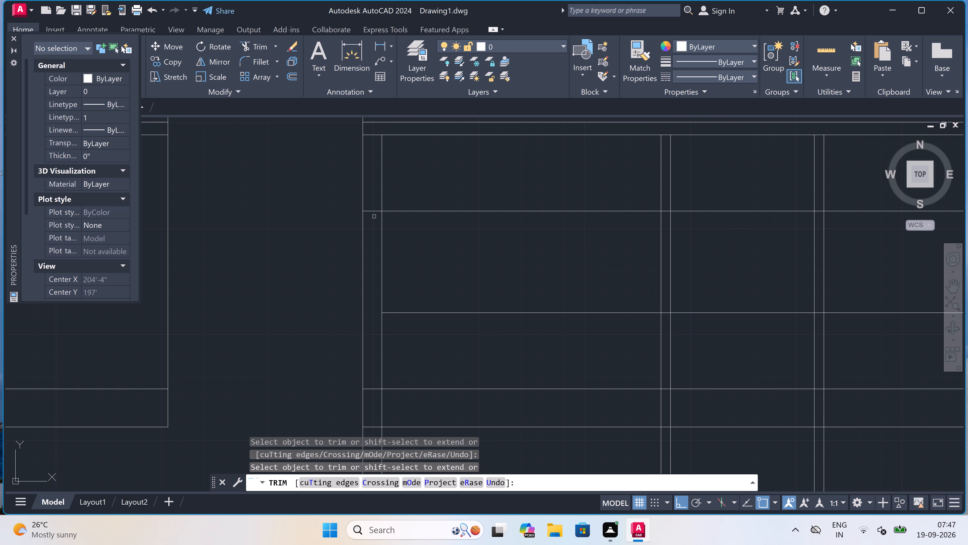
pyautogui.click(374, 211)
# Trim the sill-level and lintel-level lines within the thickness of the section's eastern outer wall.
pyautogui.scroll(-3, 374, 211)
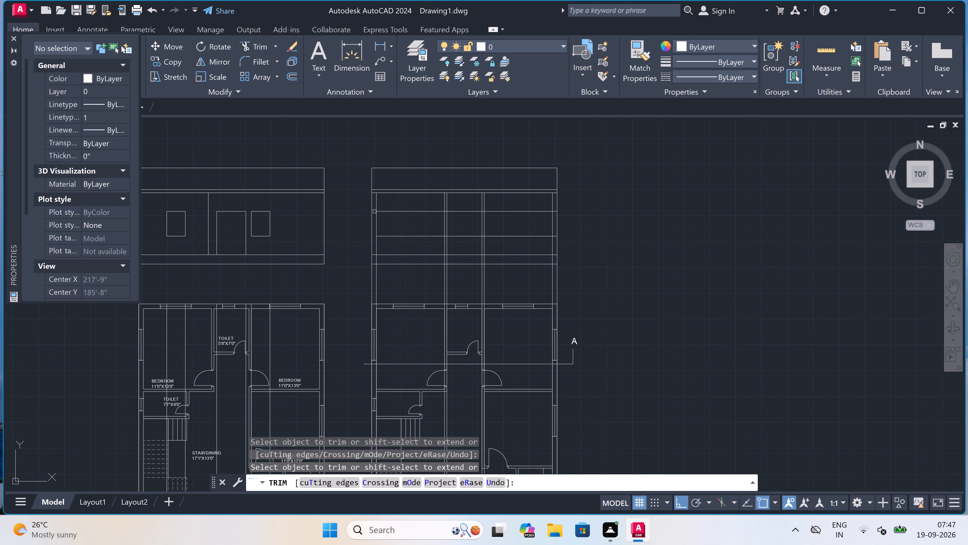
pyautogui.scroll(1, 394, 223)
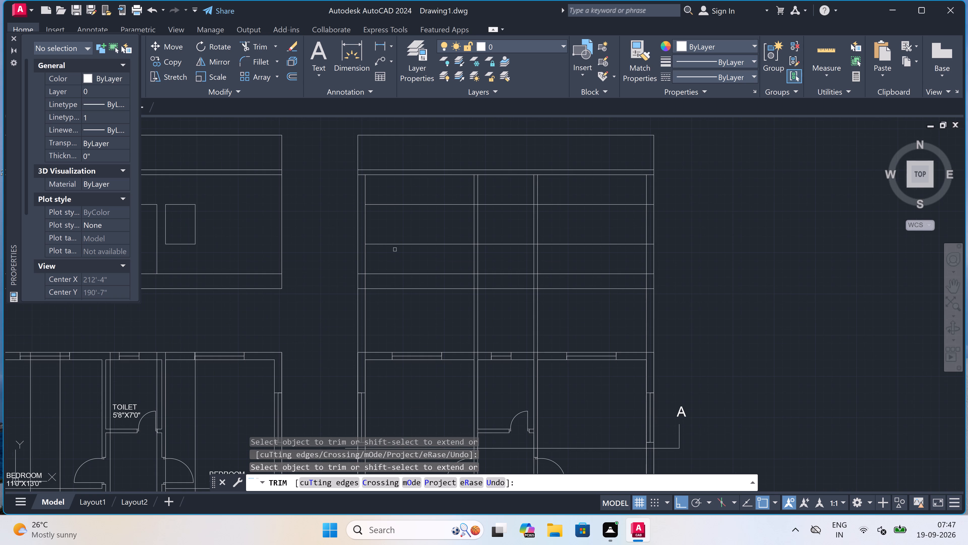
pyautogui.scroll(-2, 396, 248)
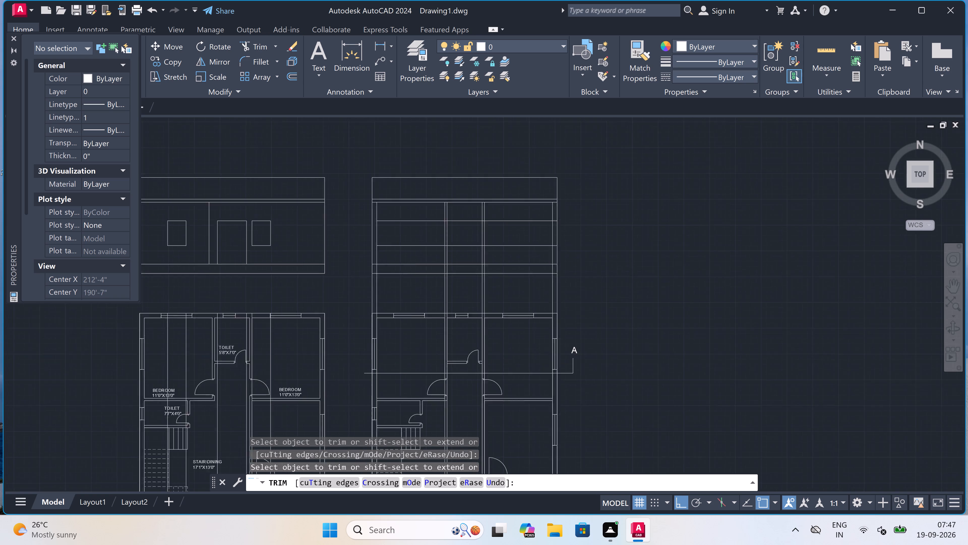
pyautogui.scroll(1, 396, 248)
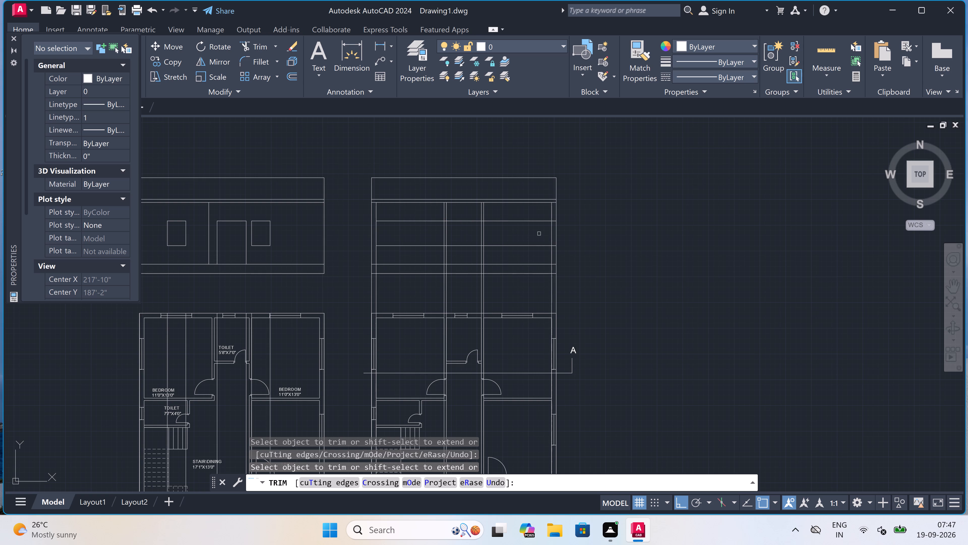
pyautogui.scroll(2, 550, 234)
pyautogui.scroll(1, 553, 271)
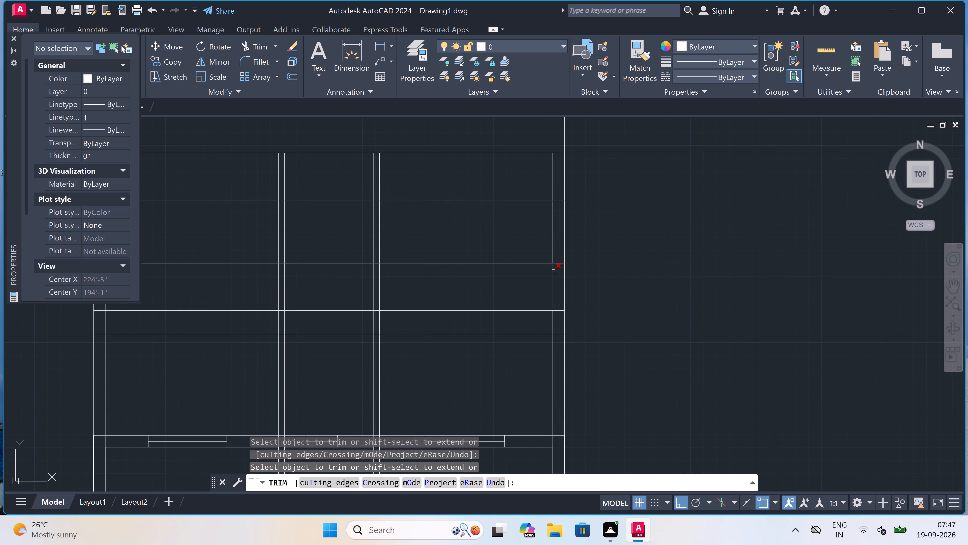
pyautogui.doubleClick(559, 259)
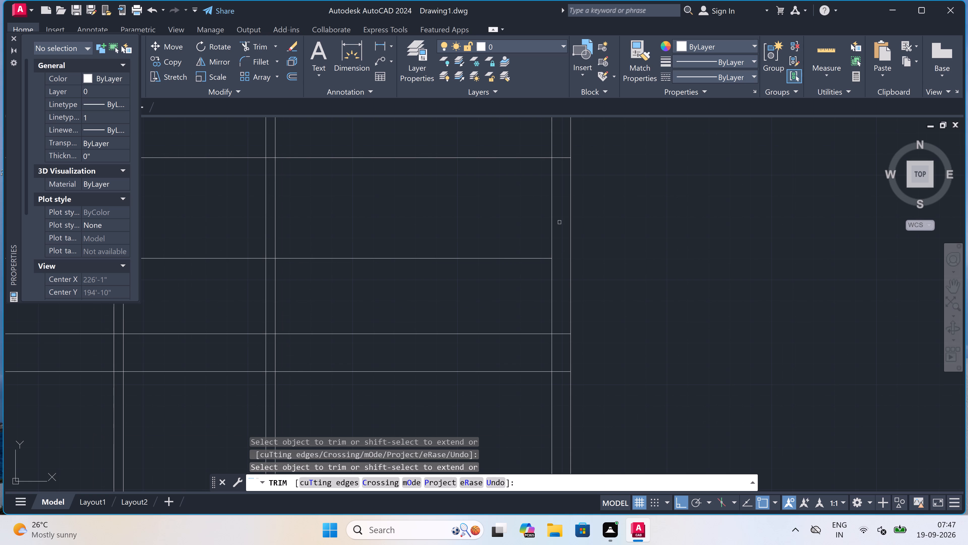
pyautogui.click(559, 157)
# Trim the outer walls' inner faces and both inner partition walls' lines within the section's plinth band.
pyautogui.scroll(-3, 559, 157)
pyautogui.scroll(2, 550, 204)
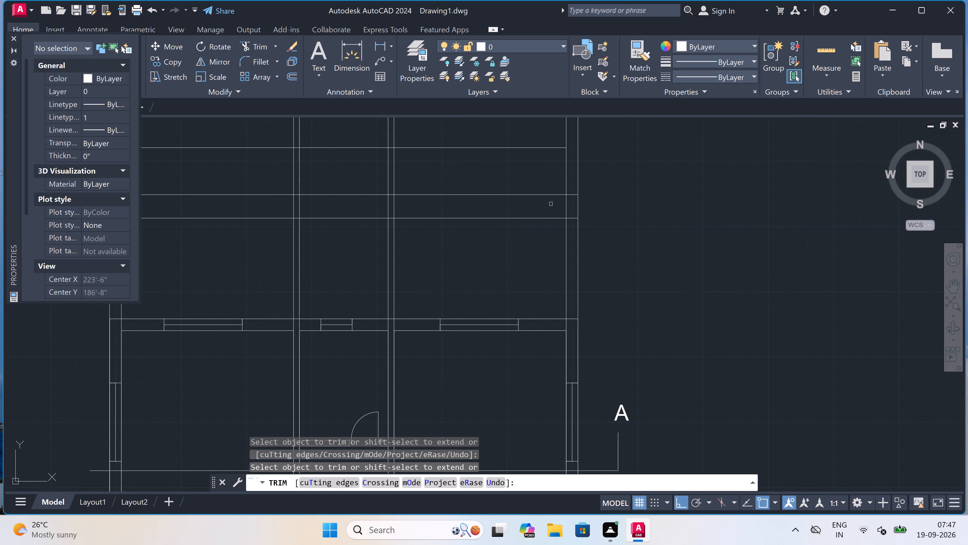
pyautogui.click(567, 203)
pyautogui.scroll(-2, 567, 203)
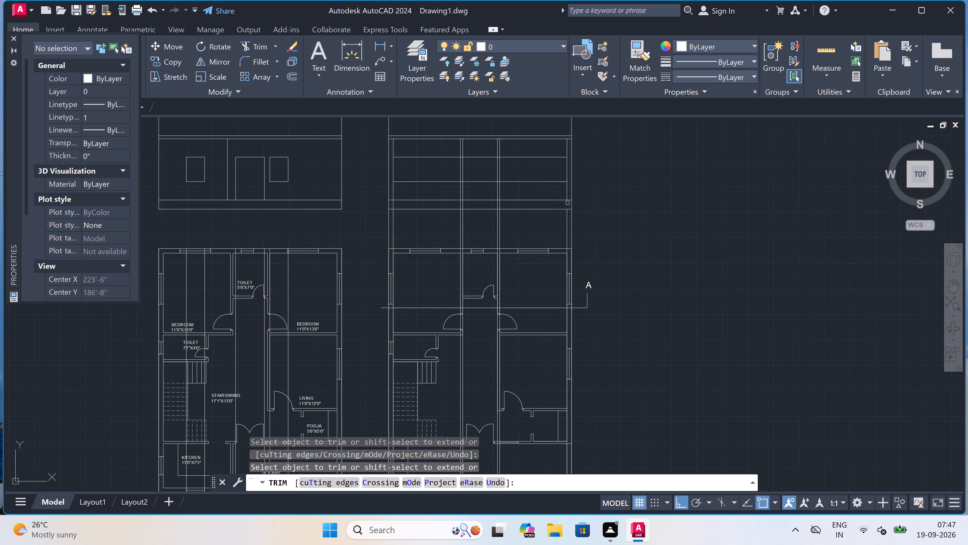
pyautogui.scroll(1, 511, 204)
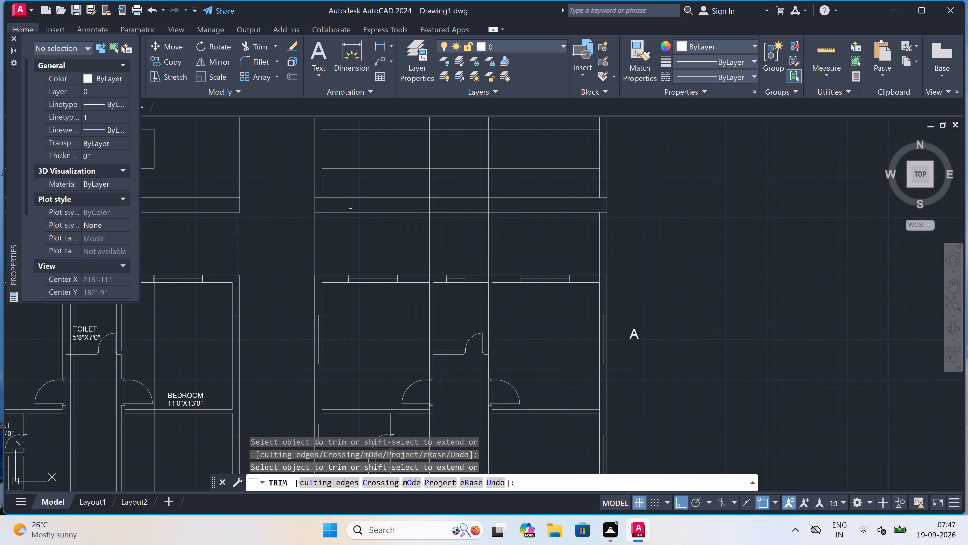
pyautogui.click(322, 200)
pyautogui.click(409, 203)
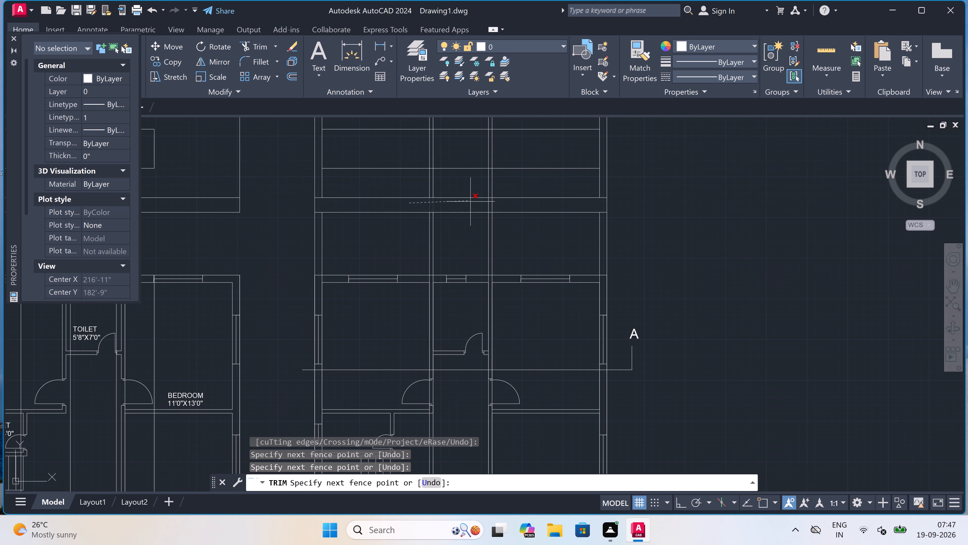
pyautogui.click(514, 203)
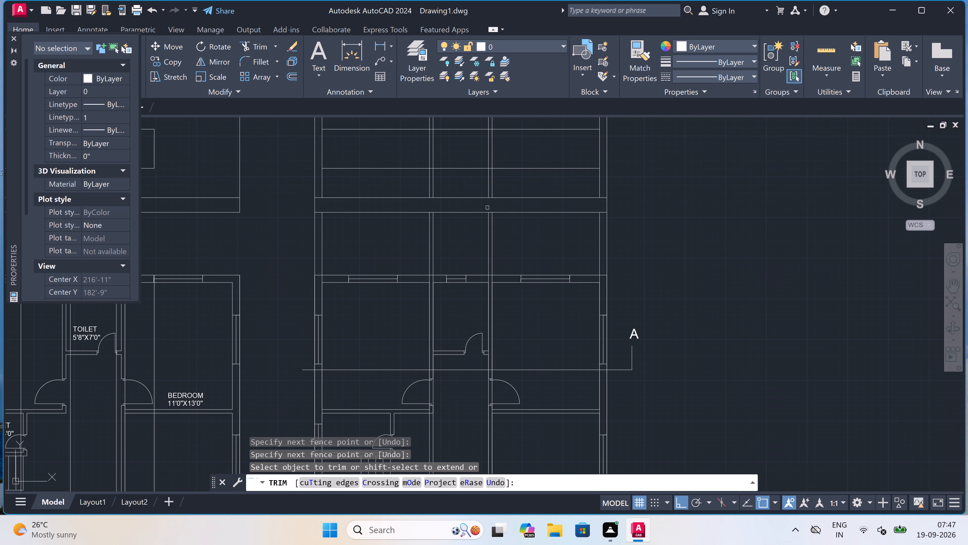
pyautogui.scroll(-2, 478, 198)
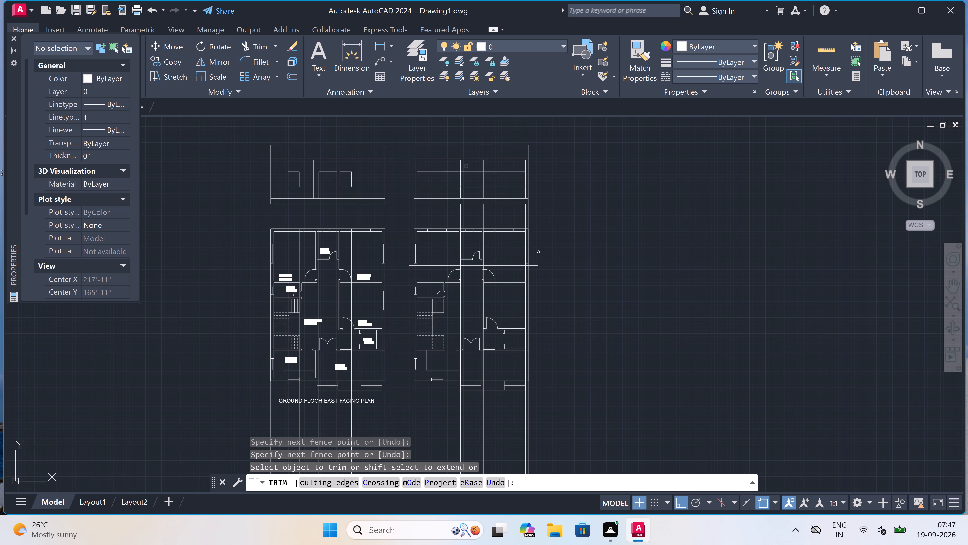
pyautogui.press('Escape')
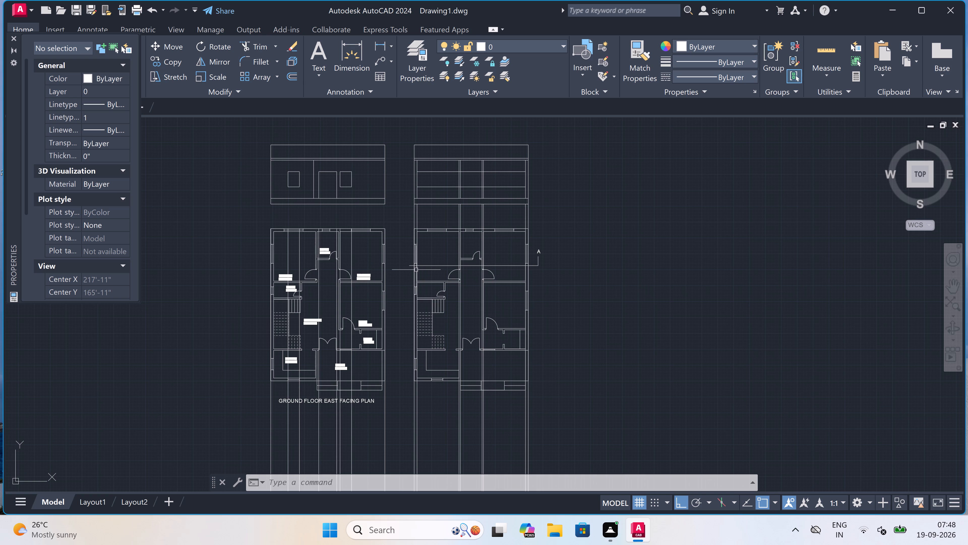
# Draw vertical construction lines through both ends of the western bedroom window in the plan copy's northern wall.
pyautogui.scroll(1, 332, 182)
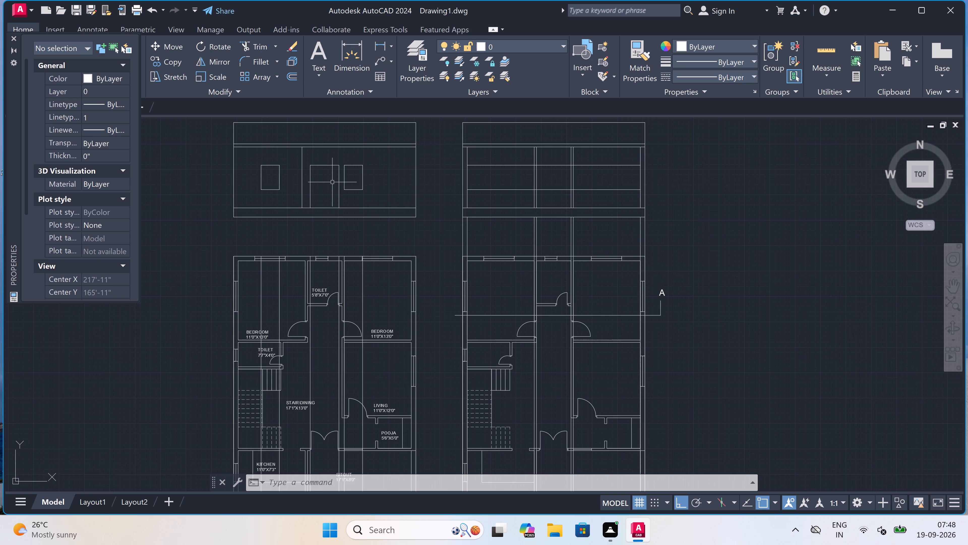
pyautogui.scroll(-3, 340, 182)
pyautogui.scroll(2, 388, 174)
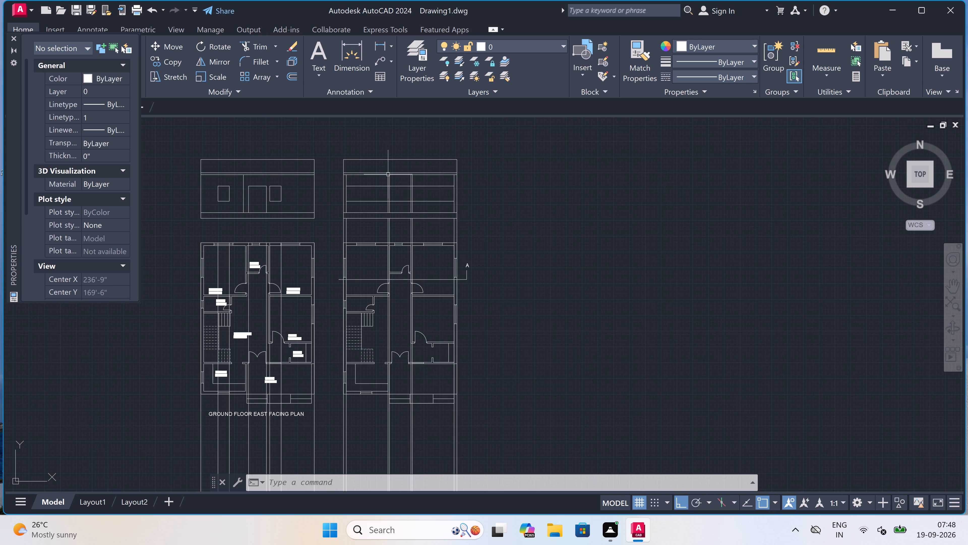
pyautogui.write('XL')
pyautogui.press('space')
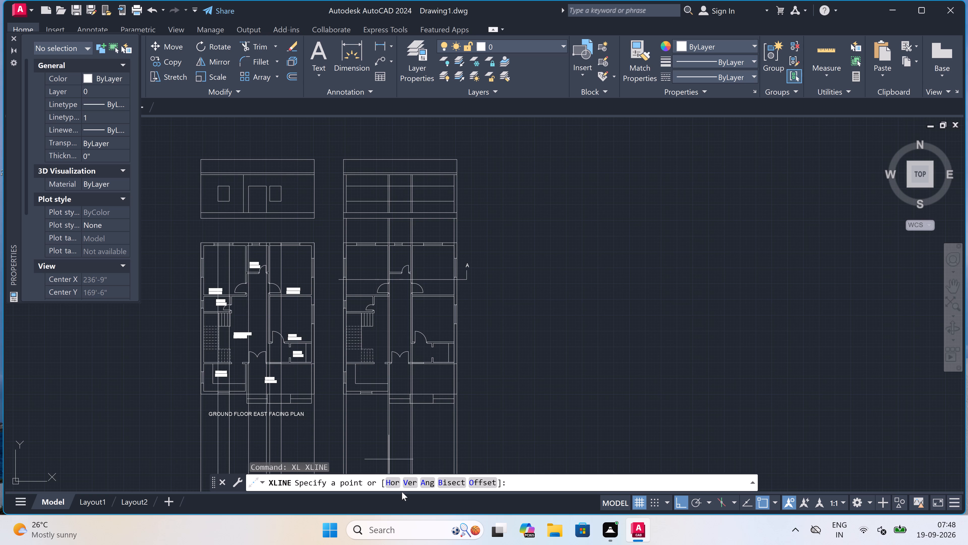
pyautogui.click(408, 480)
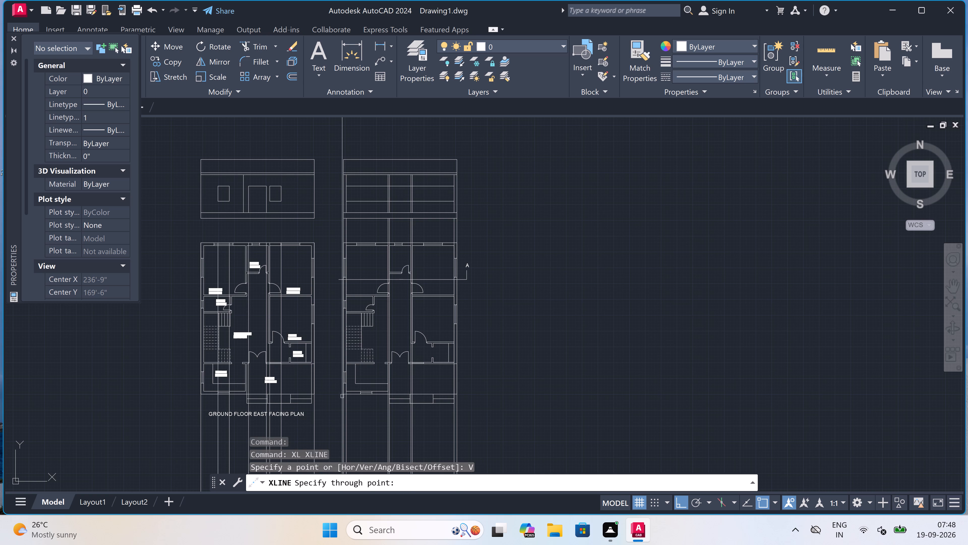
pyautogui.scroll(-3, 319, 344)
pyautogui.scroll(3, 324, 352)
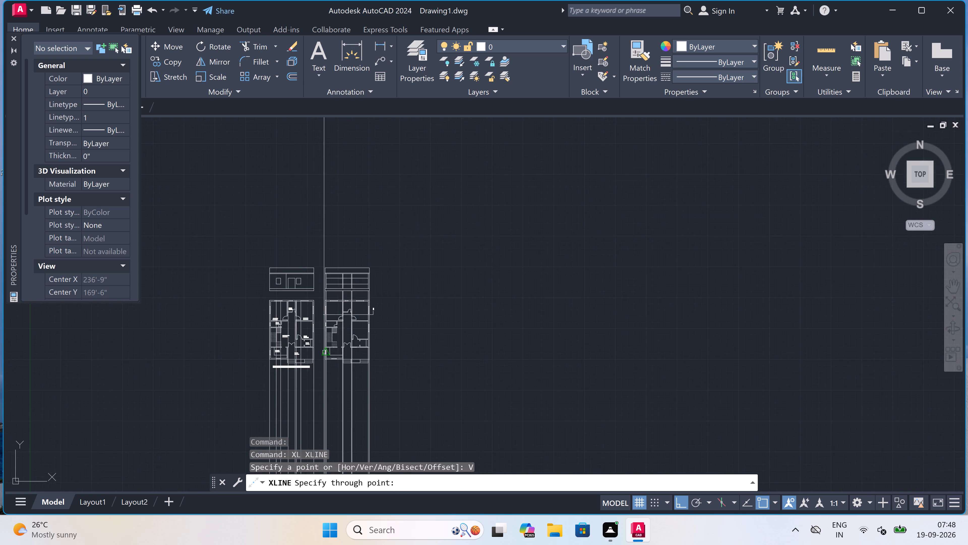
pyautogui.scroll(1, 342, 219)
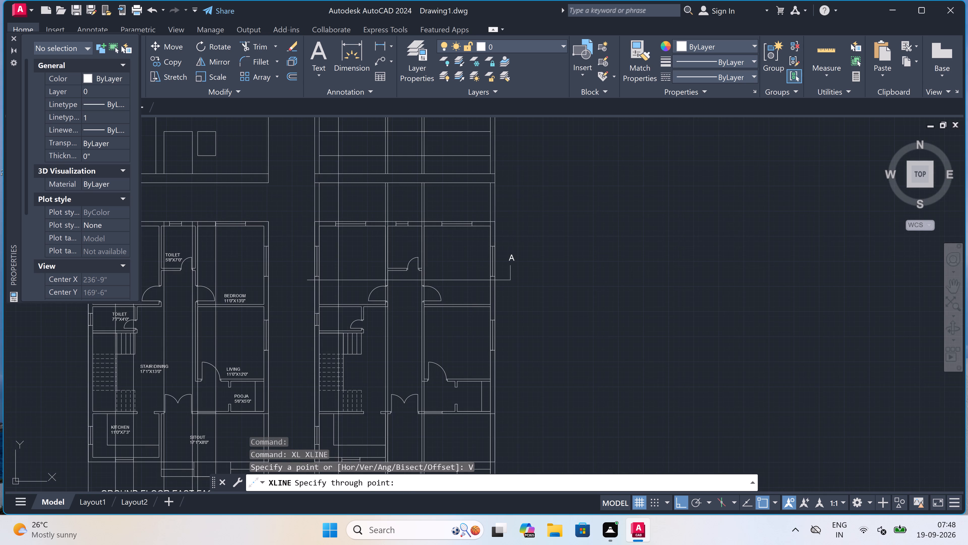
pyautogui.scroll(2, 342, 219)
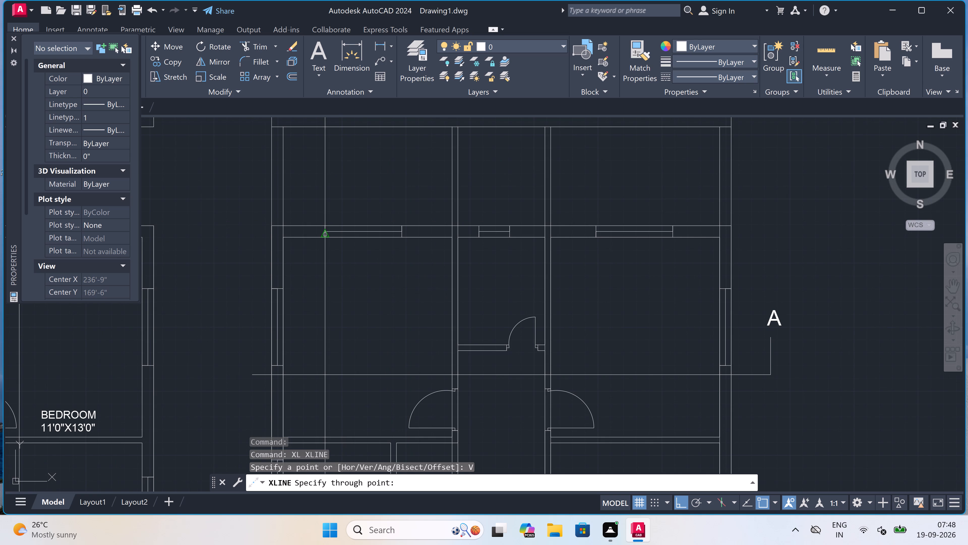
pyautogui.scroll(3, 327, 238)
pyautogui.click(316, 234)
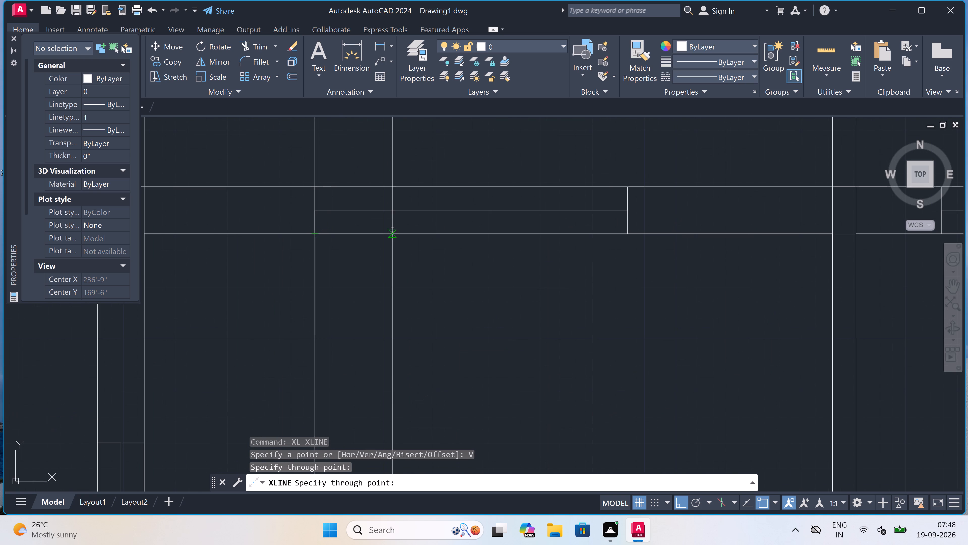
pyautogui.click(628, 236)
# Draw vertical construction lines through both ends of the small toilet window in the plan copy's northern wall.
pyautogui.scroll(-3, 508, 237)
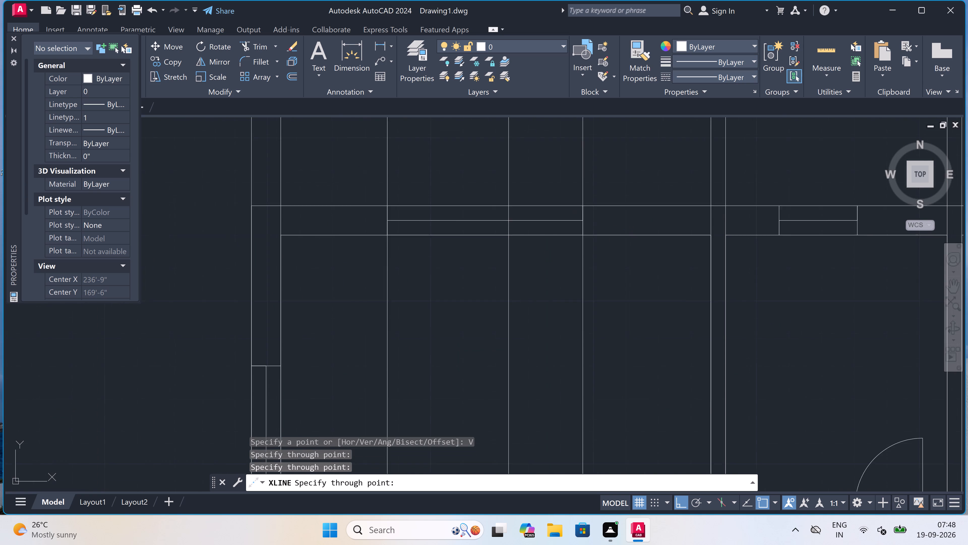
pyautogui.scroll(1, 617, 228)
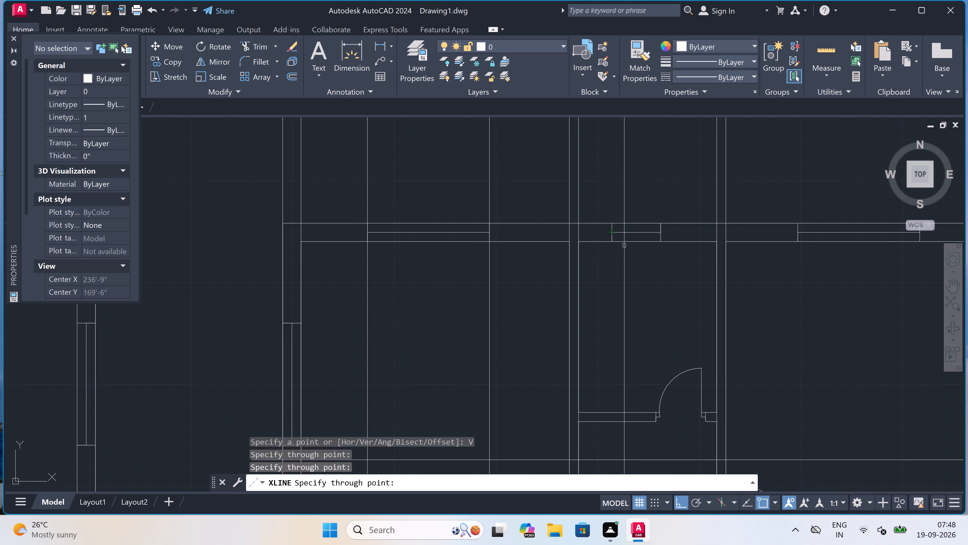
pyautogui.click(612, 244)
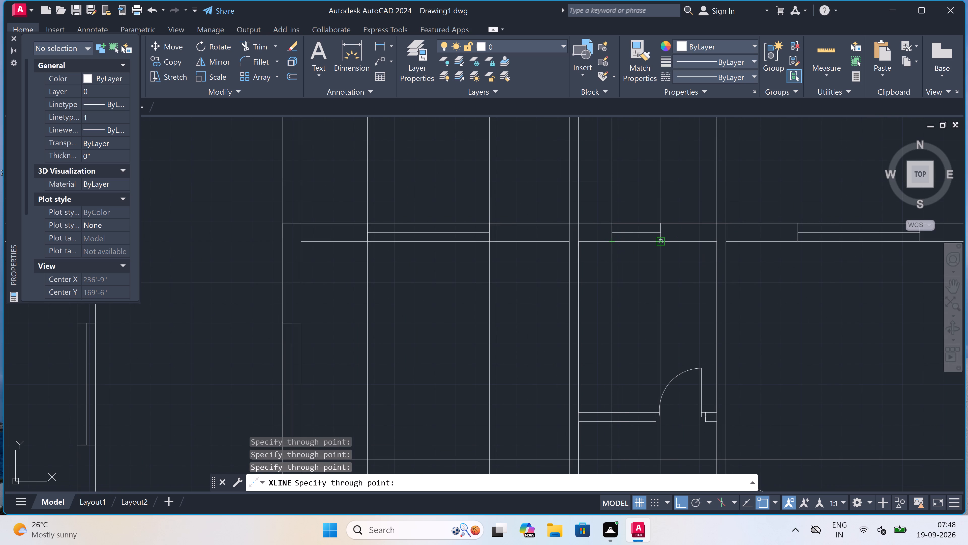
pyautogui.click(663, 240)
# Draw vertical construction lines through both ends of the eastern bedroom window in the plan copy's northern wall.
pyautogui.scroll(-3, 531, 257)
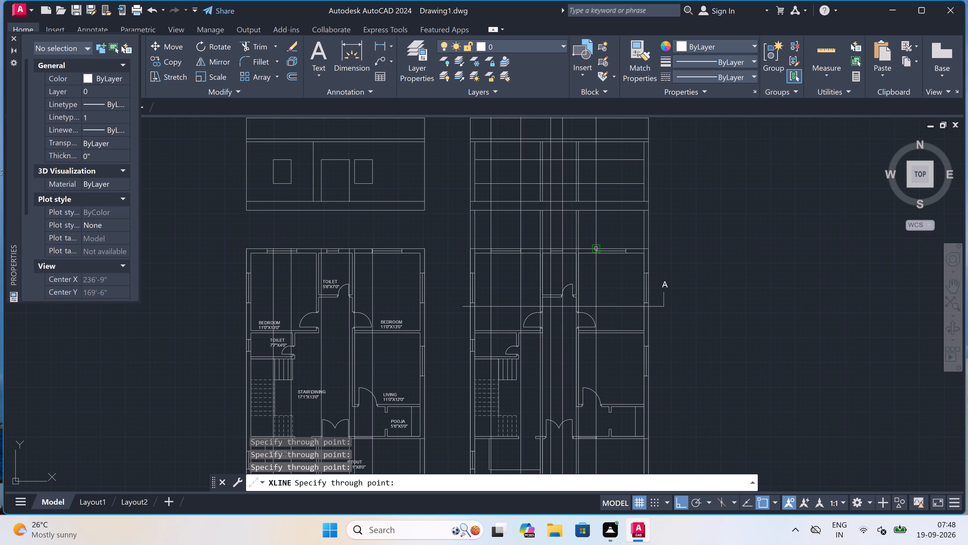
pyautogui.scroll(2, 611, 244)
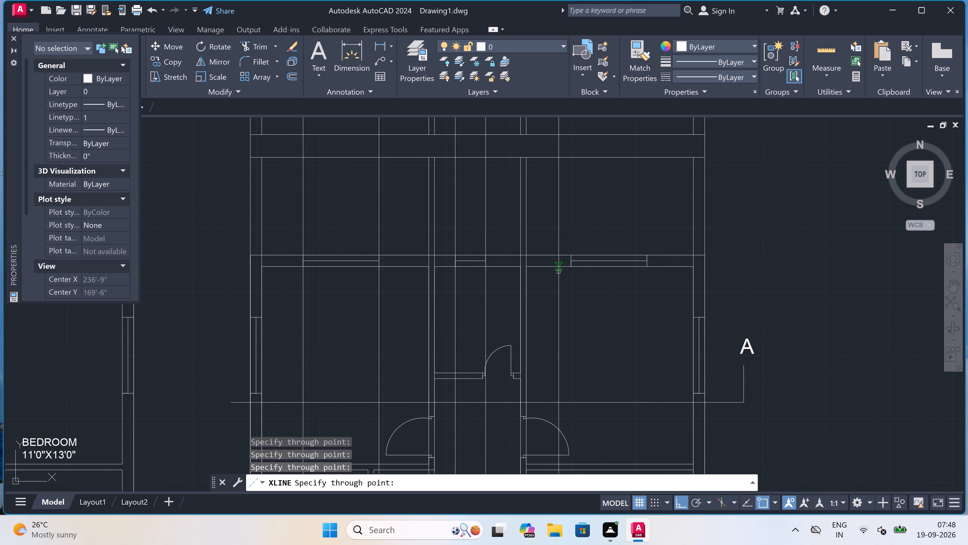
pyautogui.click(570, 266)
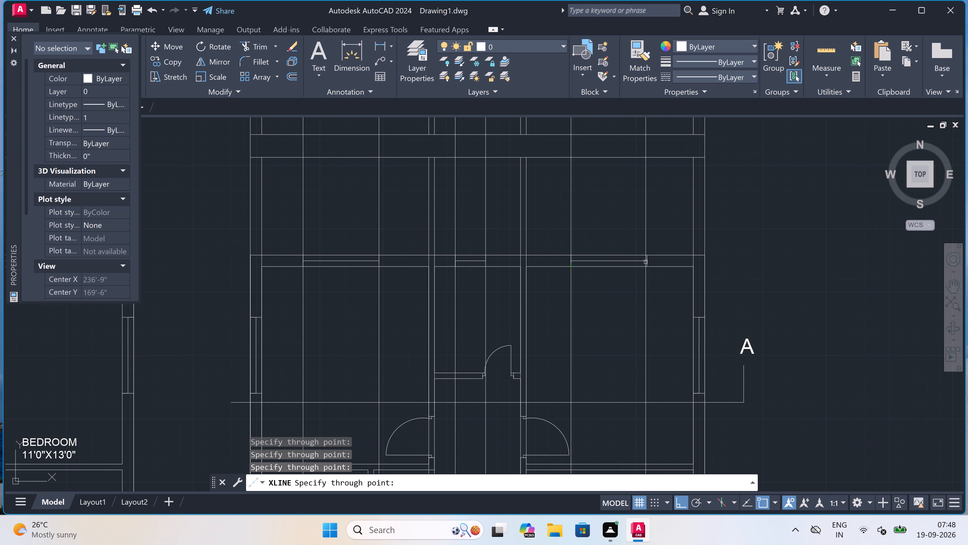
pyautogui.click(648, 270)
pyautogui.scroll(-4, 639, 273)
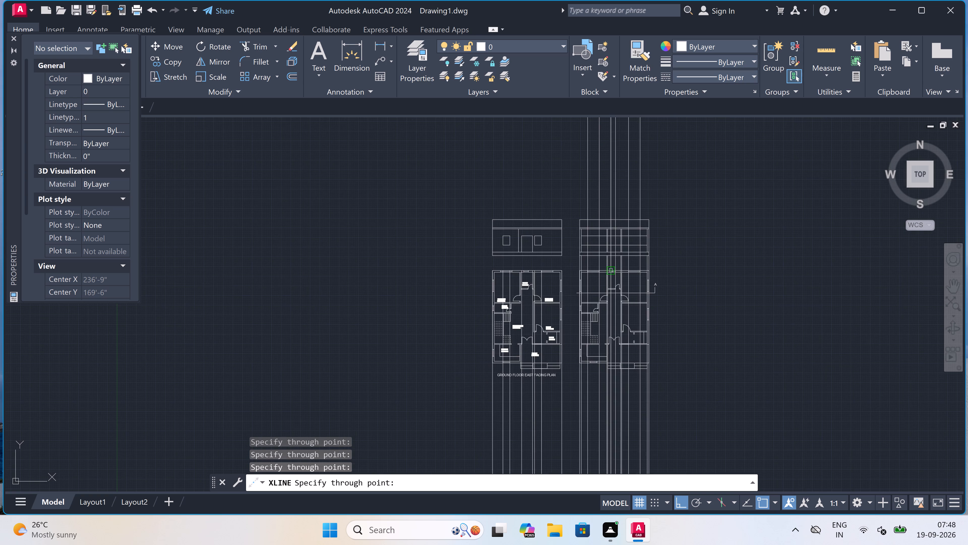
pyautogui.scroll(3, 606, 268)
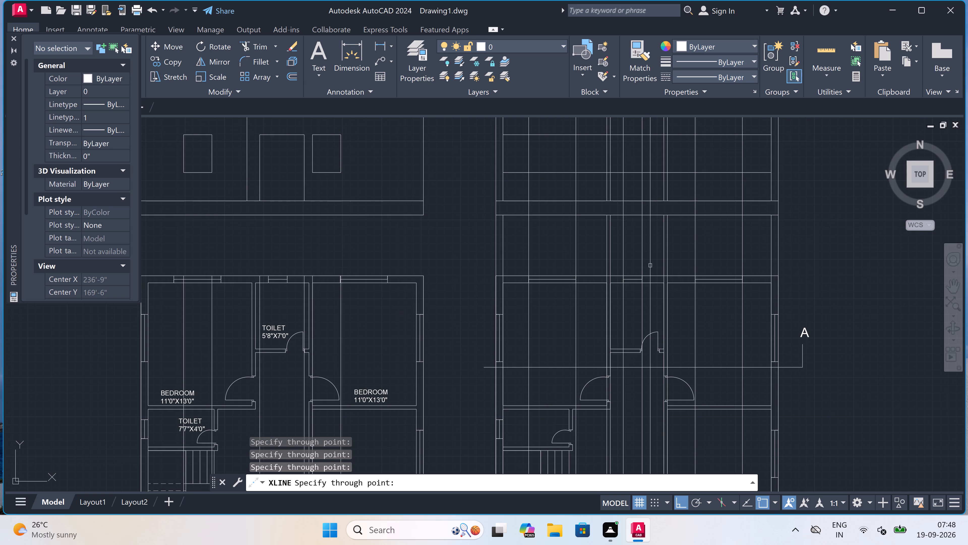
pyautogui.press('Escape')
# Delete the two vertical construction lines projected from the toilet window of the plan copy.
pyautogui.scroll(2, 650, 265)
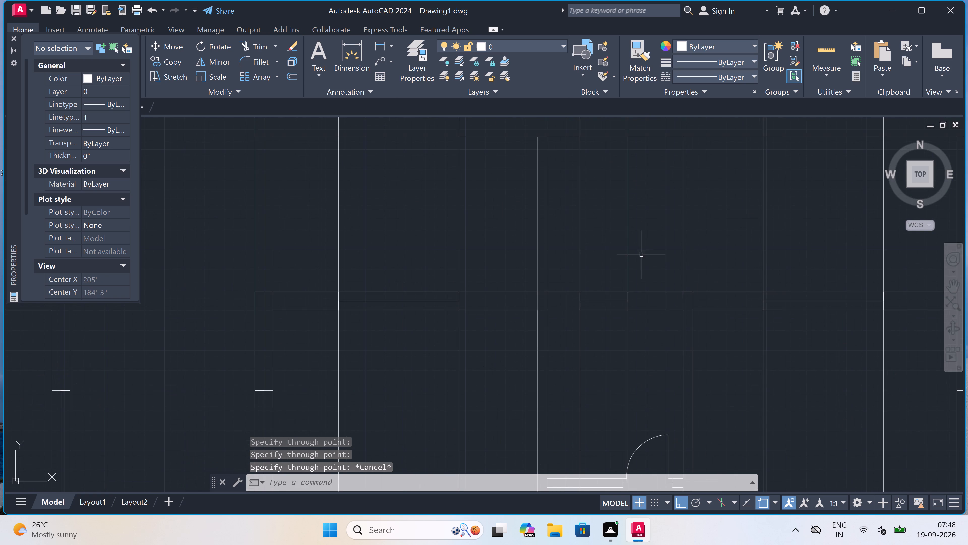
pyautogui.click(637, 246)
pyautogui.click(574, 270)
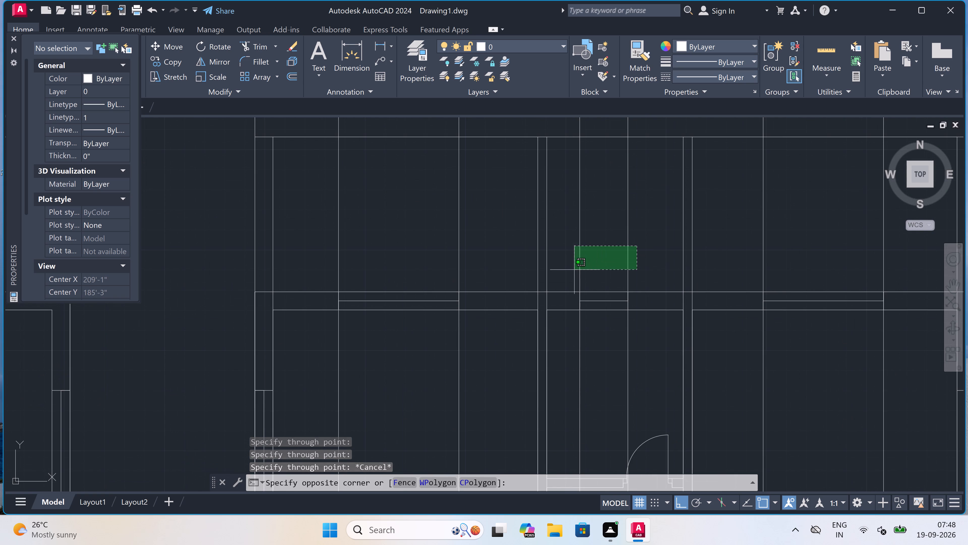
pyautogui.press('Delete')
# Move the small toilet window slightly east along the plan copy's northern wall.
pyautogui.scroll(2, 614, 283)
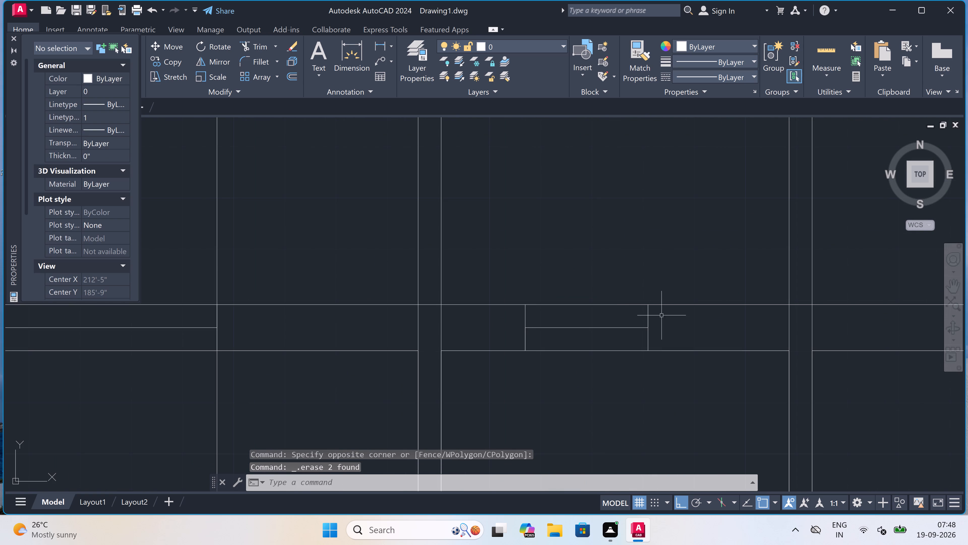
pyautogui.click(661, 315)
pyautogui.click(500, 338)
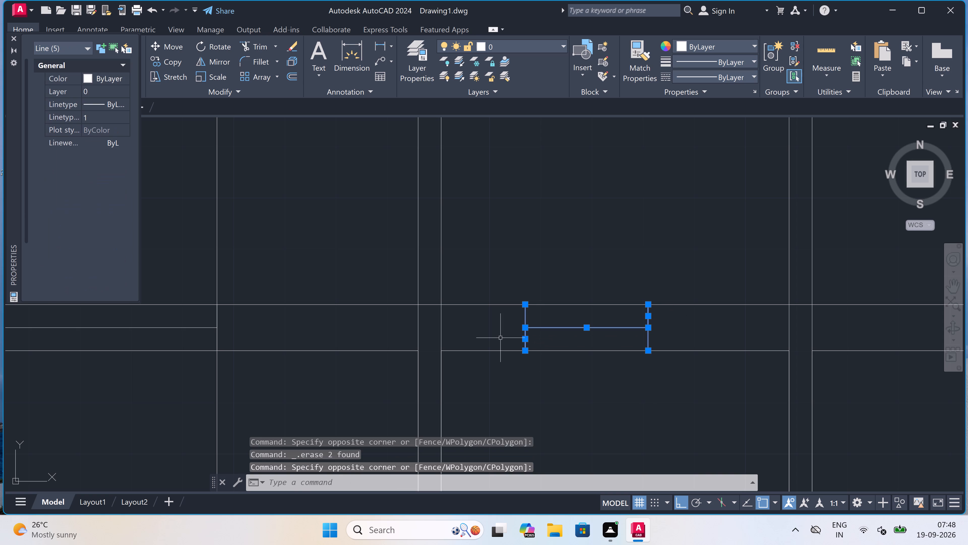
pyautogui.click(167, 46)
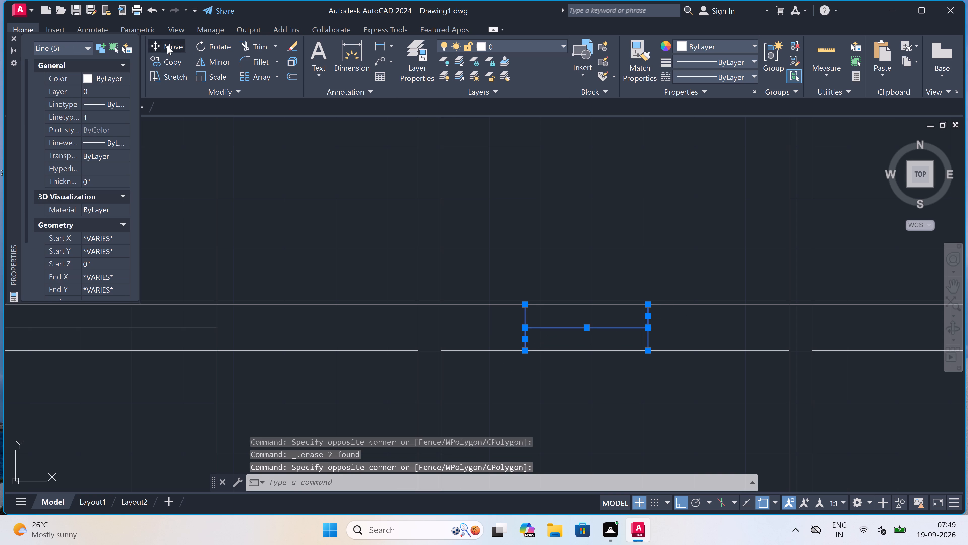
pyautogui.click(648, 303)
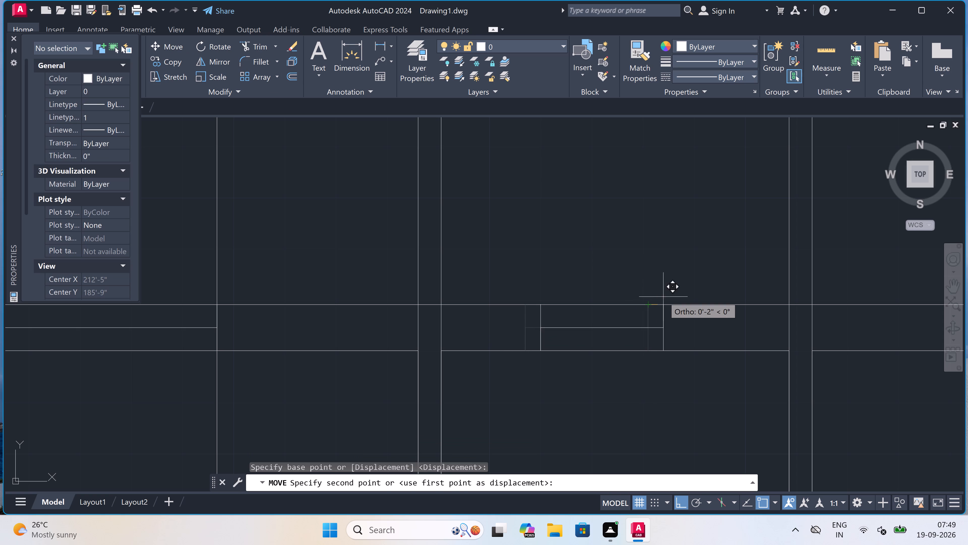
pyautogui.click(671, 299)
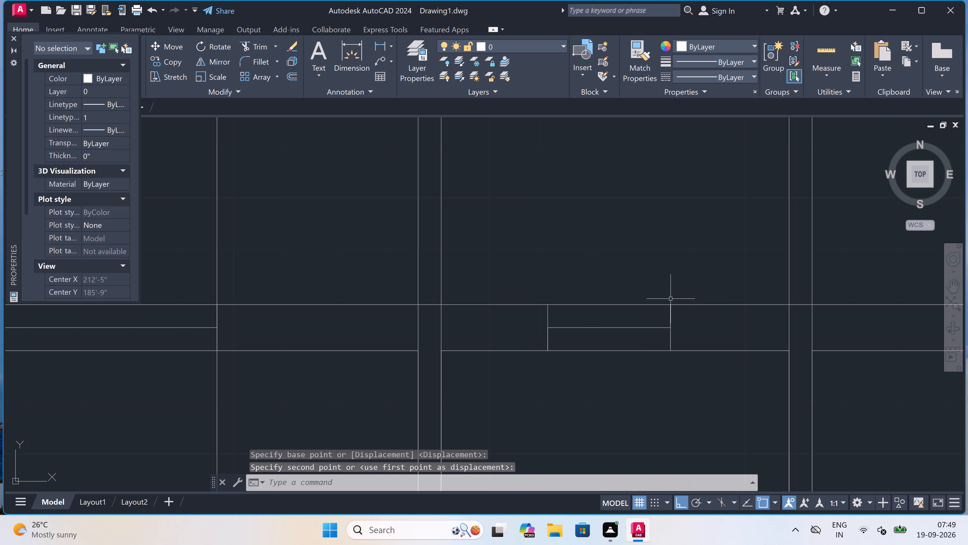
# Draw vertical construction lines through both ends of the moved toilet window in the plan copy.
pyautogui.write('XL')
pyautogui.press('space')
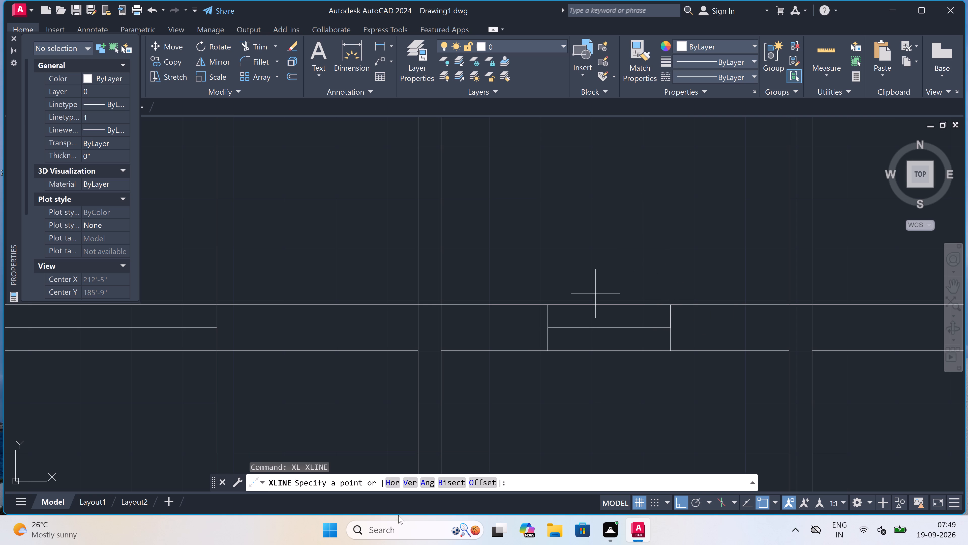
pyautogui.click(413, 479)
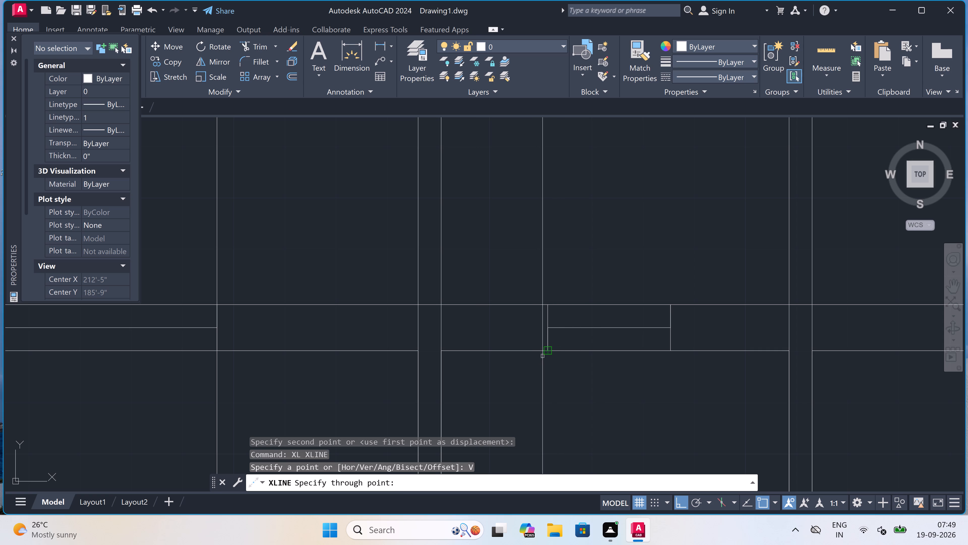
pyautogui.click(546, 352)
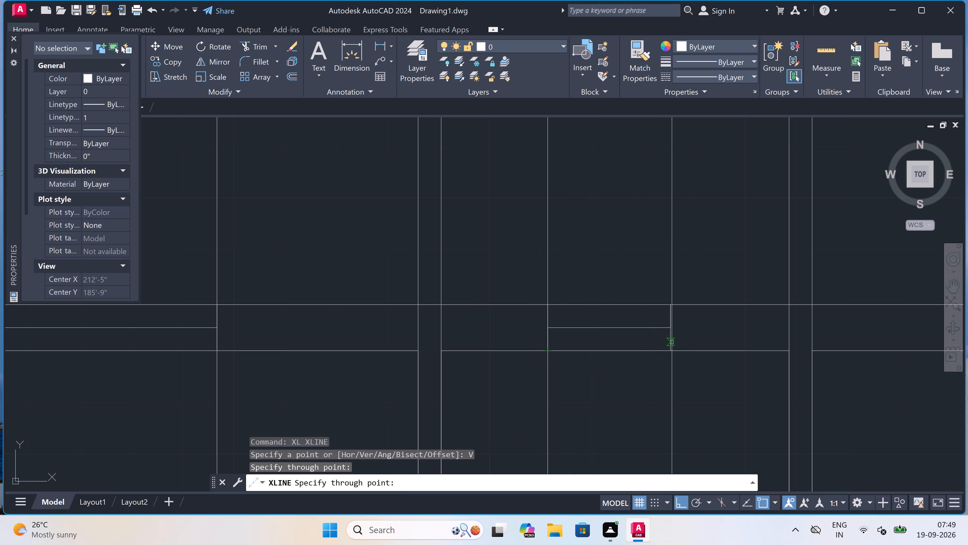
pyautogui.click(671, 349)
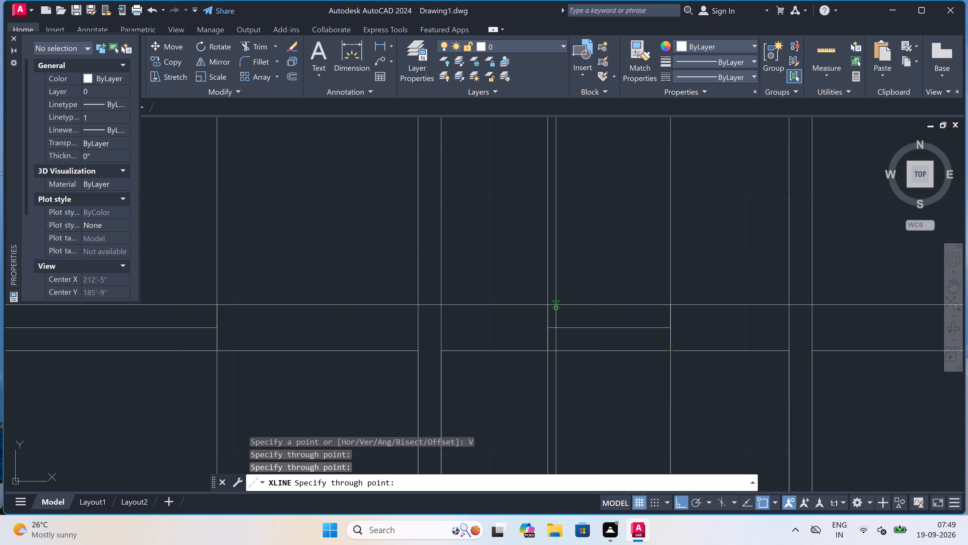
pyautogui.press('Escape')
# Trim the sill, head and projected lines around the section's western bedroom window, leaving a closed rectangular opening within the room.
pyautogui.scroll(-5, 547, 305)
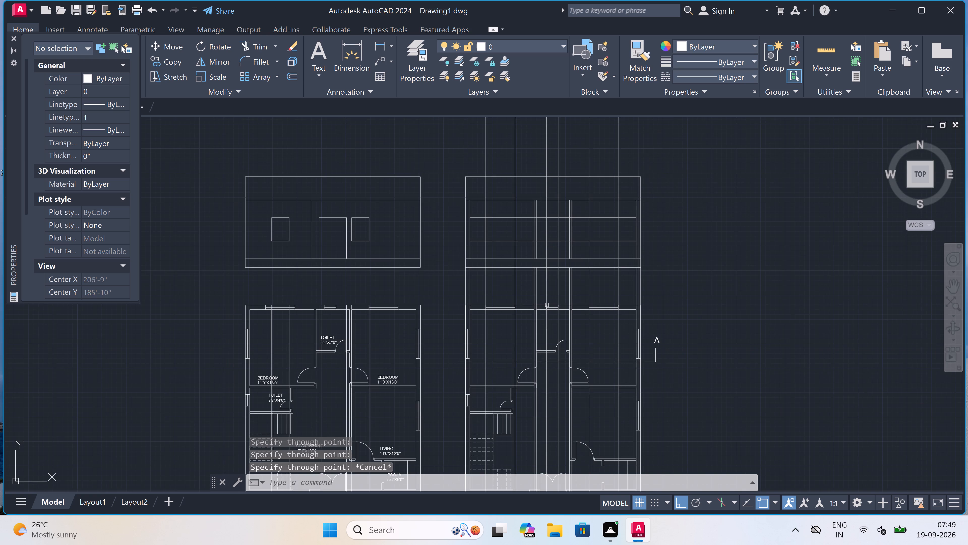
pyautogui.scroll(1, 547, 305)
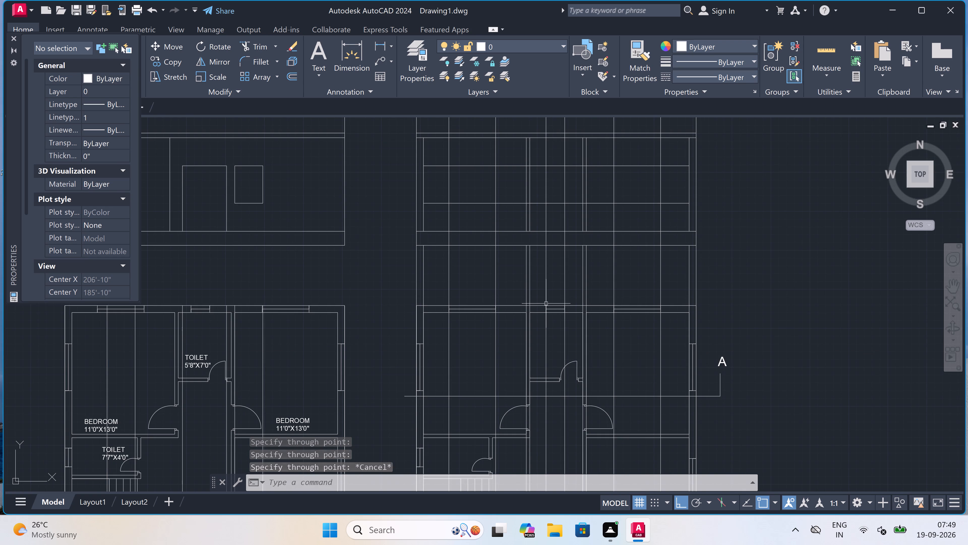
pyautogui.write('TR')
pyautogui.press('space')
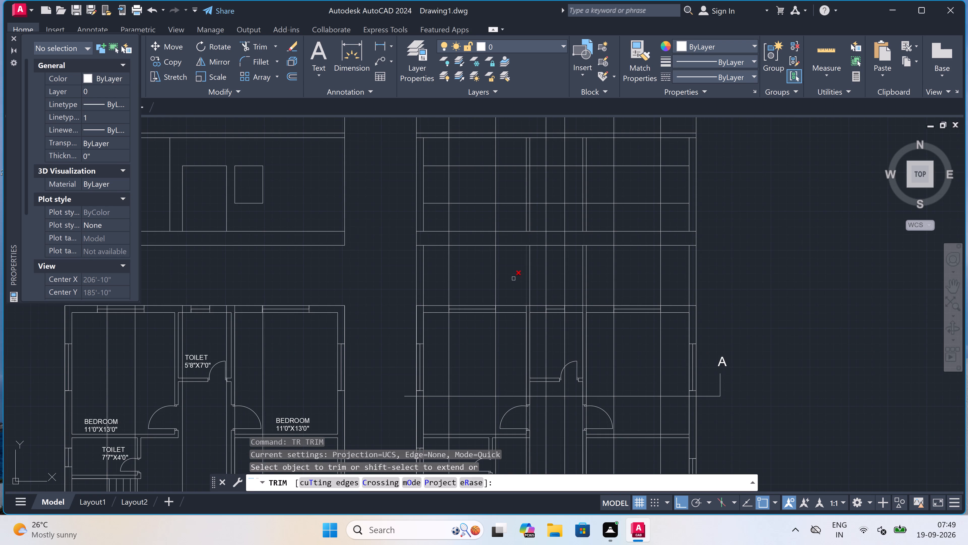
pyautogui.click(444, 224)
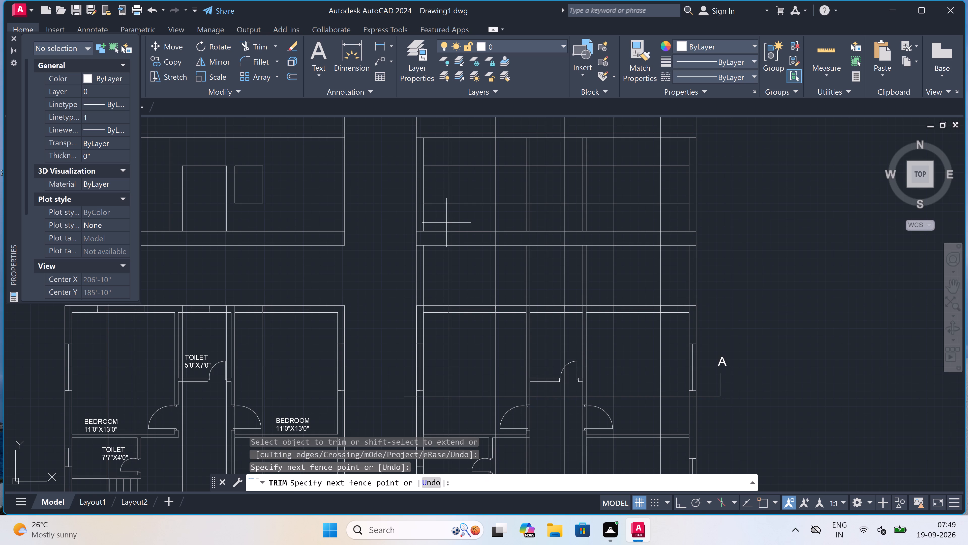
pyautogui.click(509, 217)
pyautogui.click(509, 217)
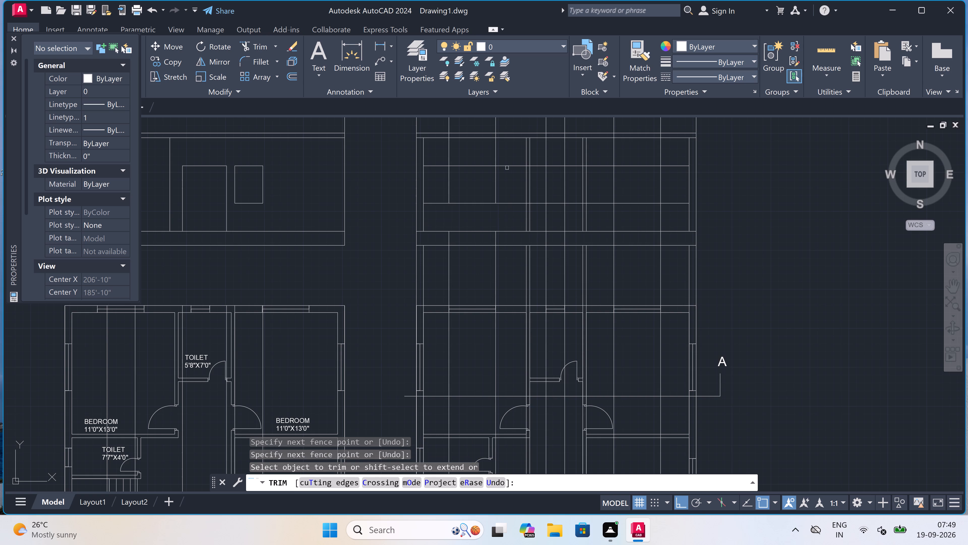
pyautogui.click(505, 163)
pyautogui.click(510, 202)
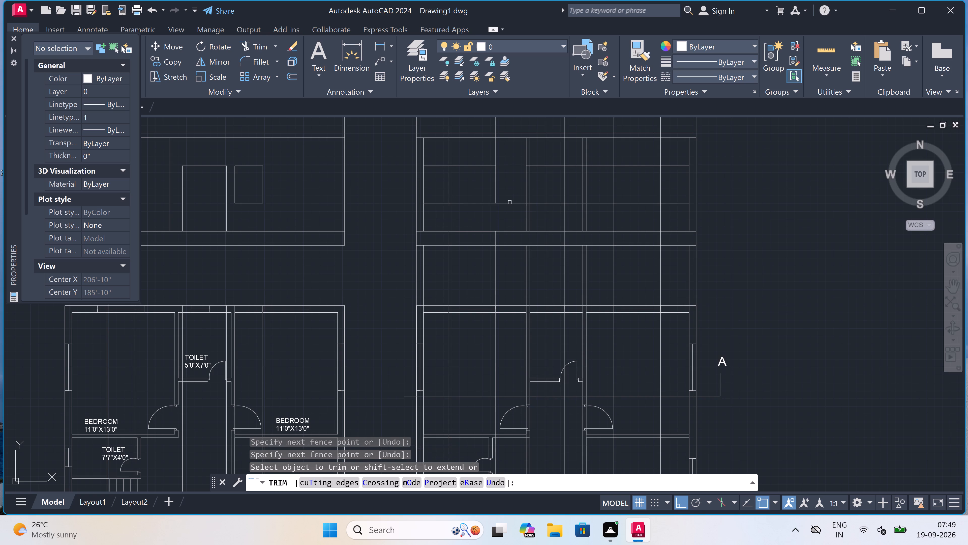
pyautogui.click(510, 202)
pyautogui.scroll(-2, 510, 202)
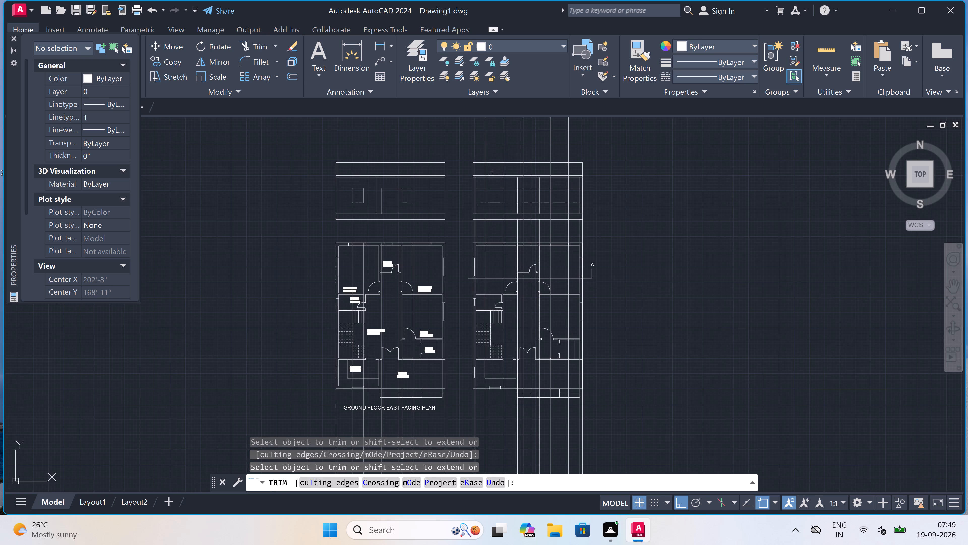
pyautogui.scroll(2, 491, 179)
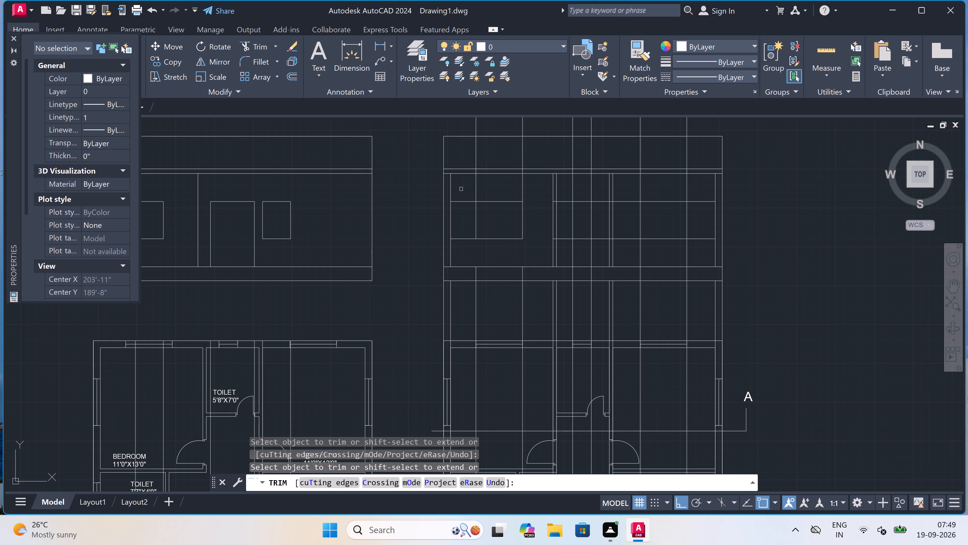
pyautogui.click(461, 189)
pyautogui.click(543, 184)
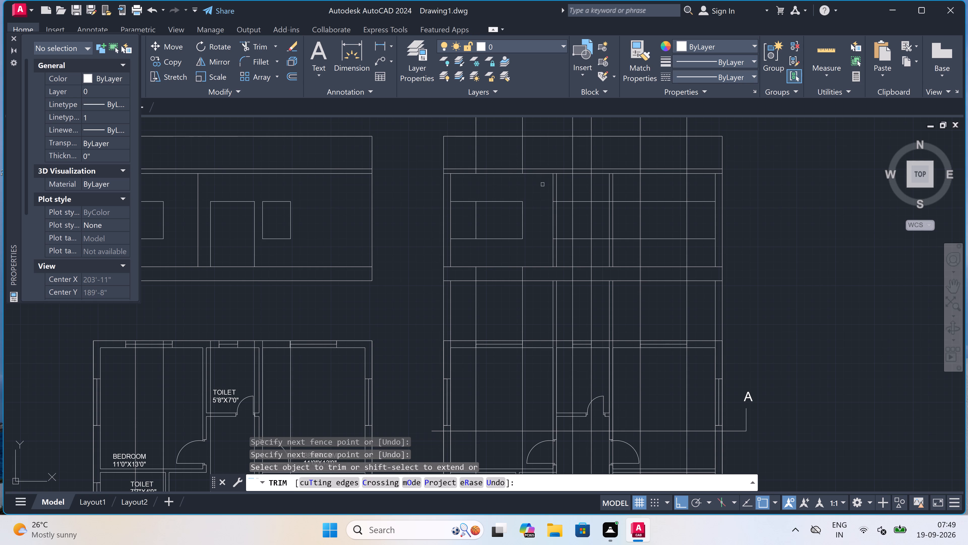
pyautogui.click(465, 196)
pyautogui.click(464, 242)
# Trim the sill, head and projected lines around the section's toilet window, leaving a narrow rectangular opening between the toilet walls.
pyautogui.scroll(1, 572, 206)
pyautogui.scroll(1, 546, 198)
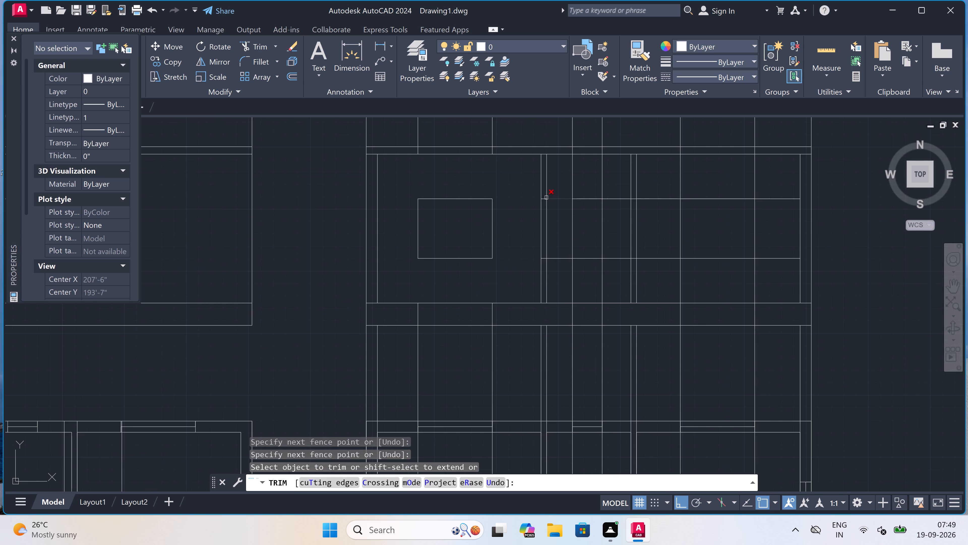
pyautogui.scroll(1, 546, 198)
pyautogui.click(536, 197)
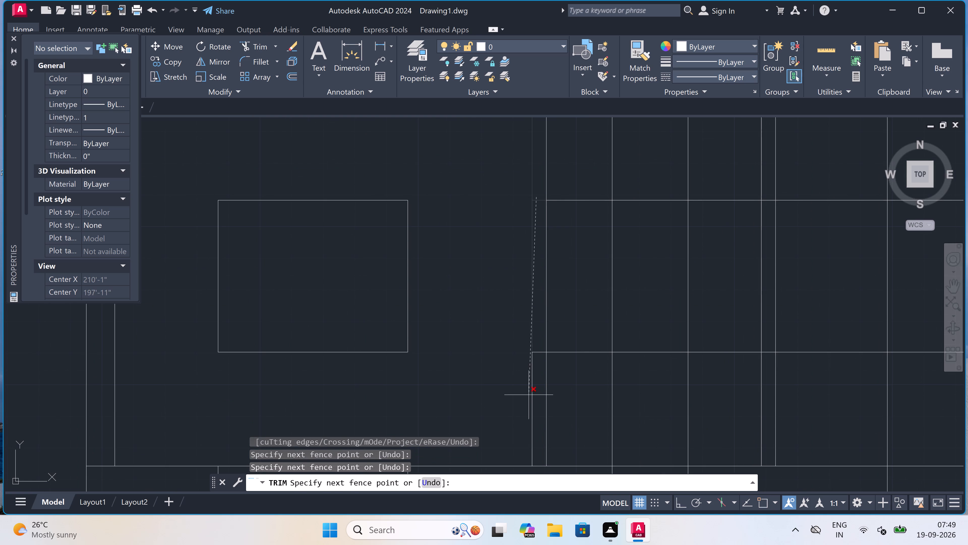
pyautogui.click(542, 383)
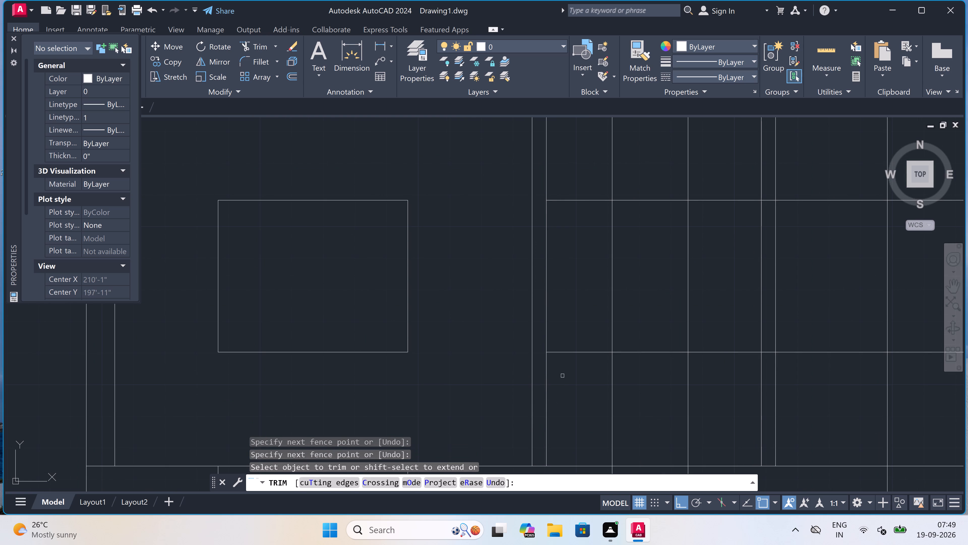
pyautogui.click(564, 375)
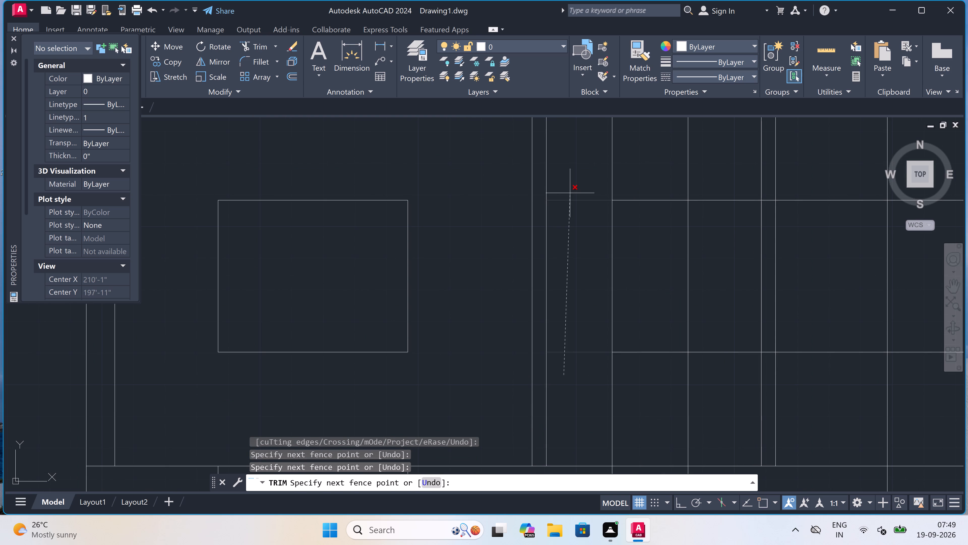
pyautogui.click(570, 192)
pyautogui.click(571, 183)
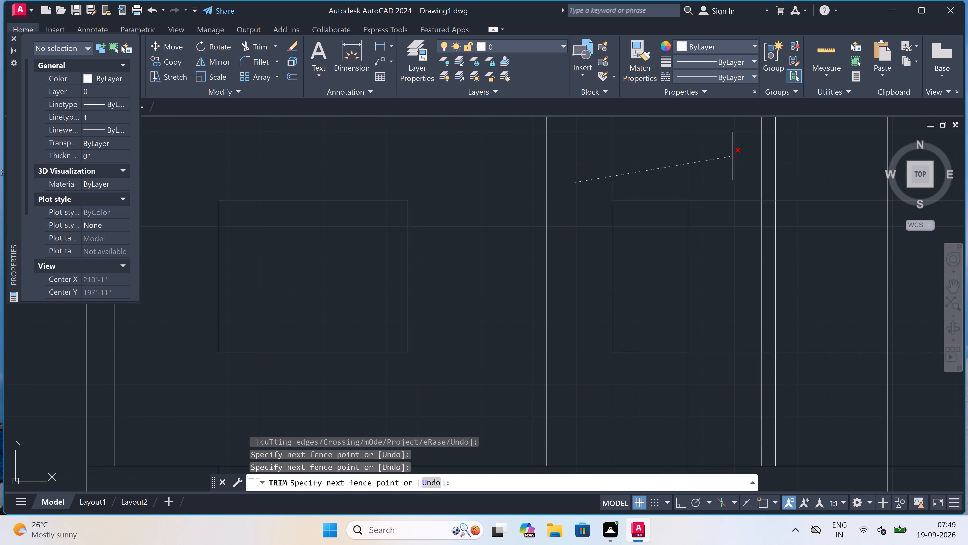
pyautogui.click(733, 157)
pyautogui.click(733, 157)
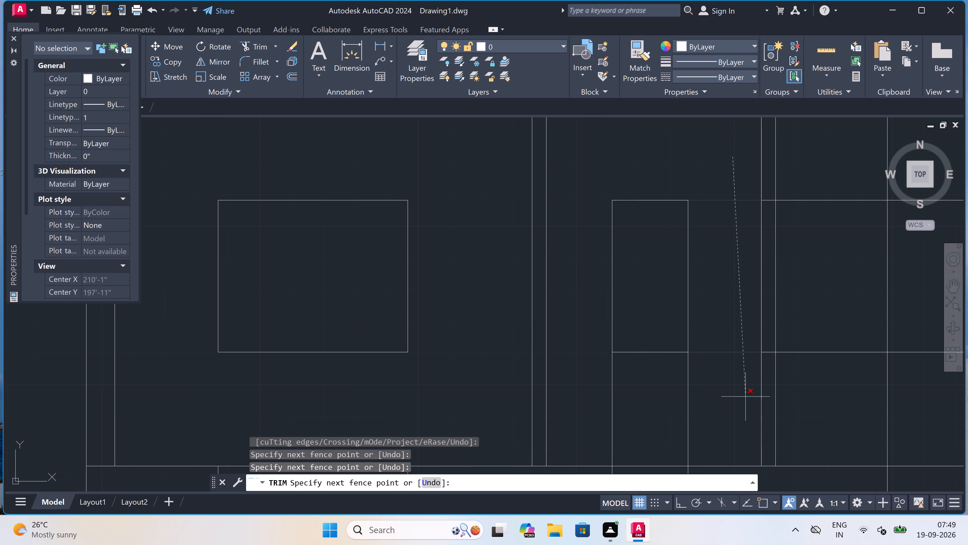
pyautogui.click(742, 398)
pyautogui.click(708, 403)
pyautogui.click(607, 403)
# Trim away the projected vertical lines crossing the section's base band and the gap between the section and the plan copy.
pyautogui.scroll(-3, 607, 401)
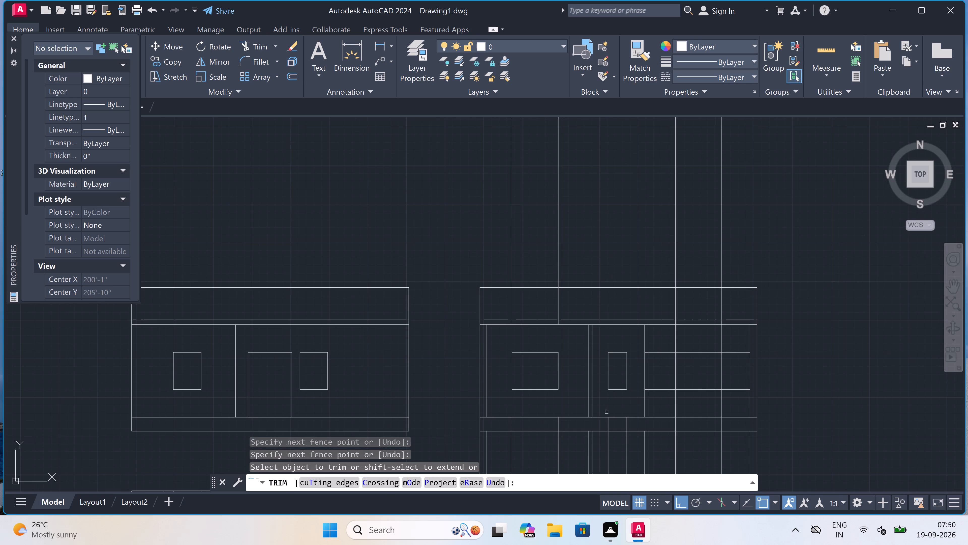
pyautogui.scroll(1, 606, 415)
pyautogui.click(427, 433)
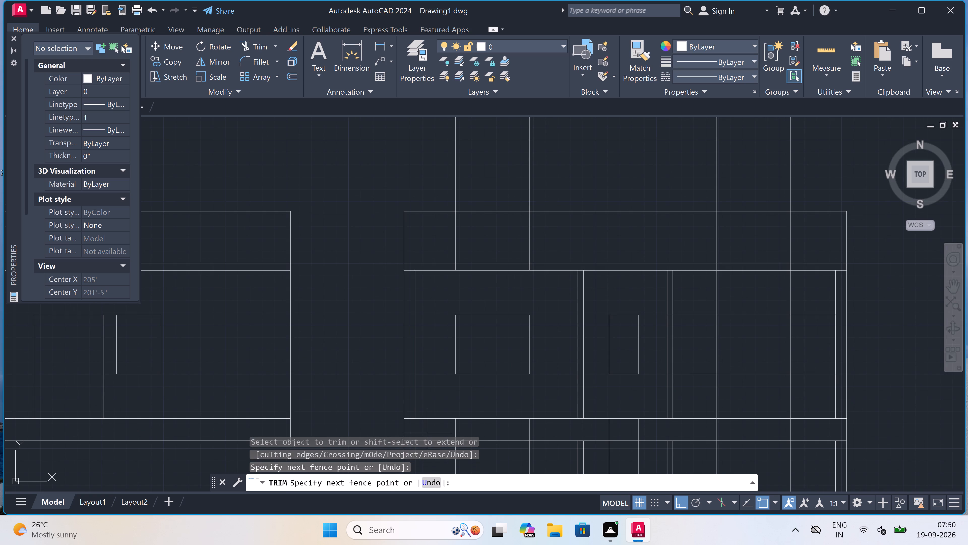
pyautogui.click(815, 429)
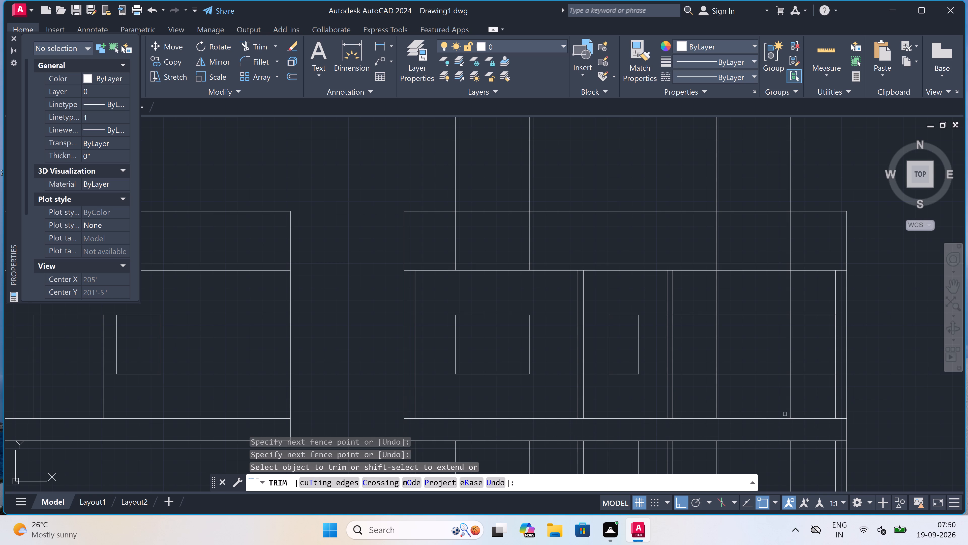
pyautogui.scroll(-4, 598, 356)
pyautogui.scroll(2, 576, 404)
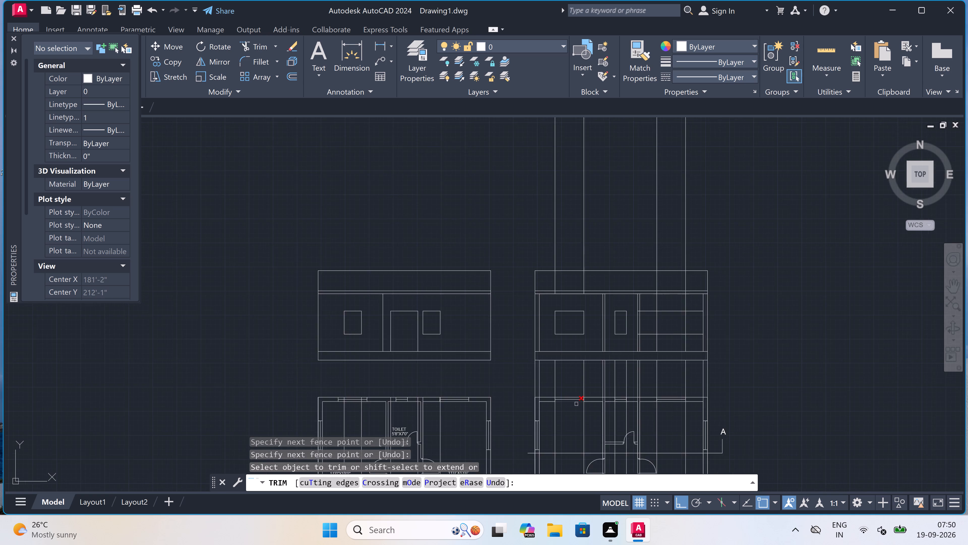
pyautogui.moveTo(477, 380); pyautogui.dragTo(480, 378)
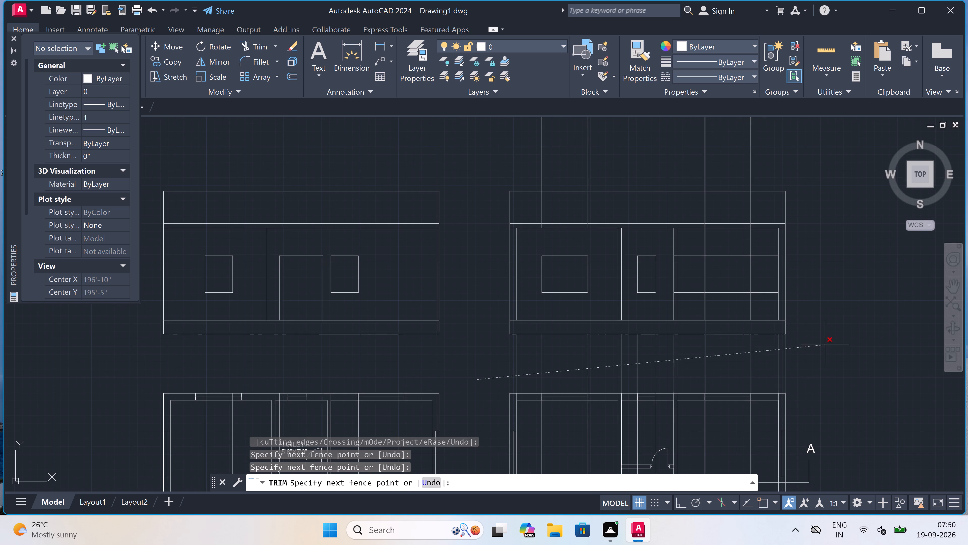
pyautogui.click(825, 345)
# Trim the sill, head and projected lines around the section's eastern bedroom window, leaving a closed rectangular opening within the room.
pyautogui.scroll(-2, 720, 348)
pyautogui.scroll(2, 753, 313)
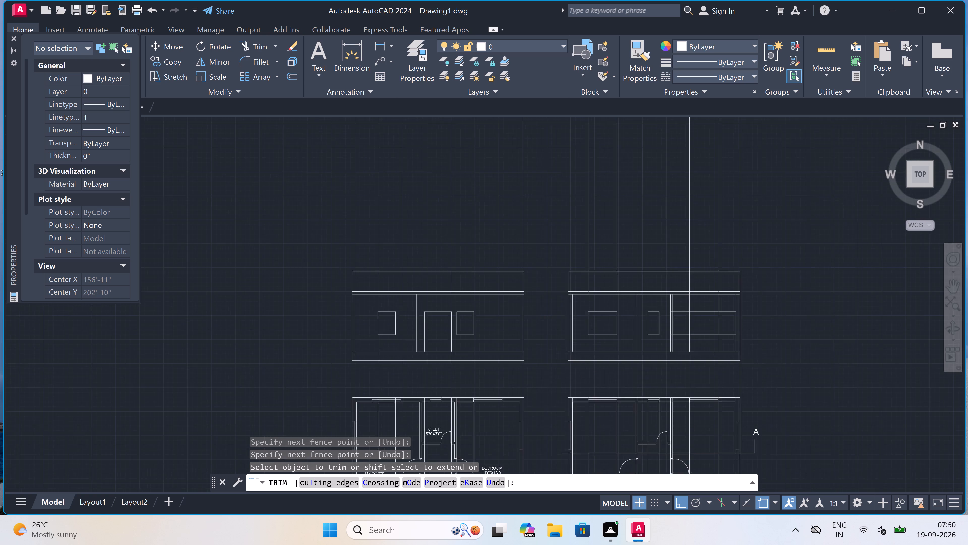
pyautogui.click(705, 308)
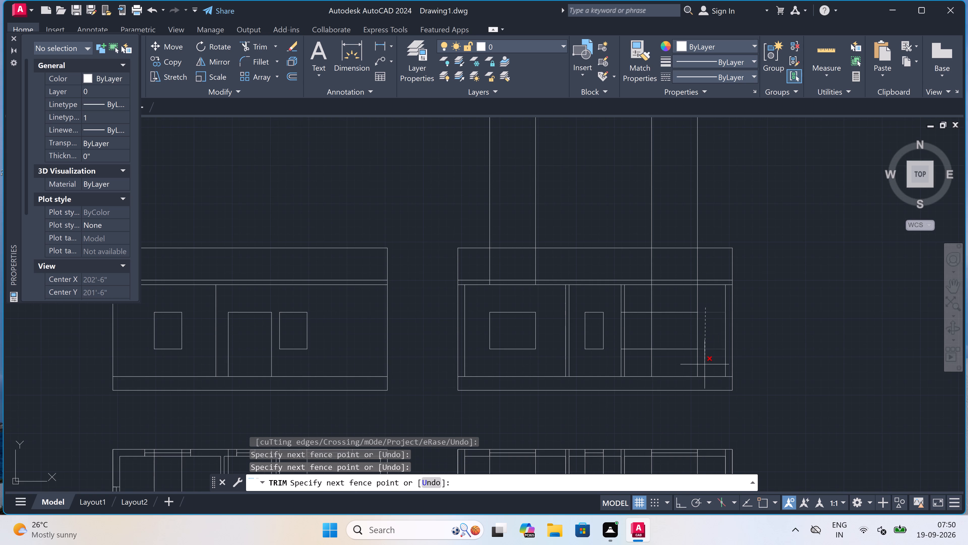
pyautogui.click(705, 364)
pyautogui.click(704, 364)
pyautogui.click(647, 367)
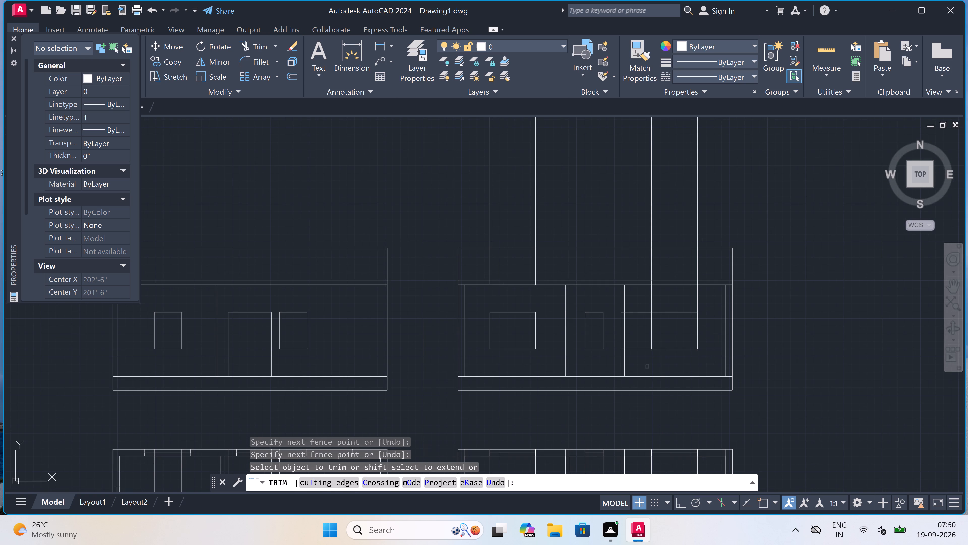
pyautogui.click(637, 358)
pyautogui.click(635, 311)
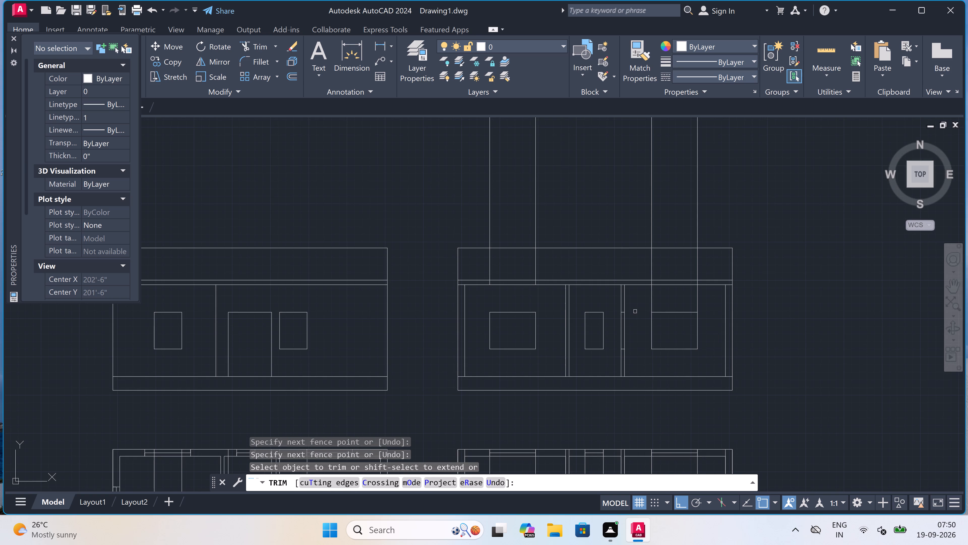
pyautogui.scroll(2, 637, 307)
pyautogui.click(639, 297)
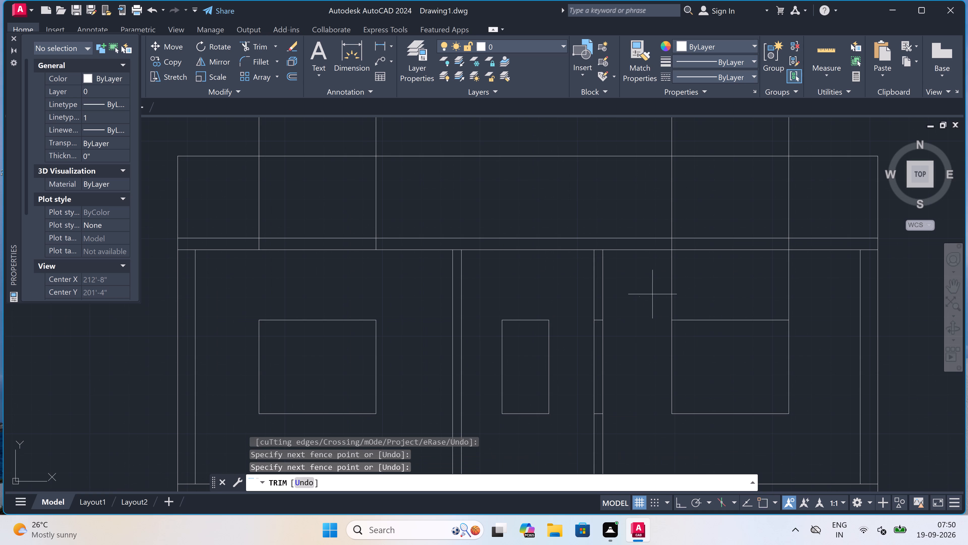
pyautogui.click(802, 282)
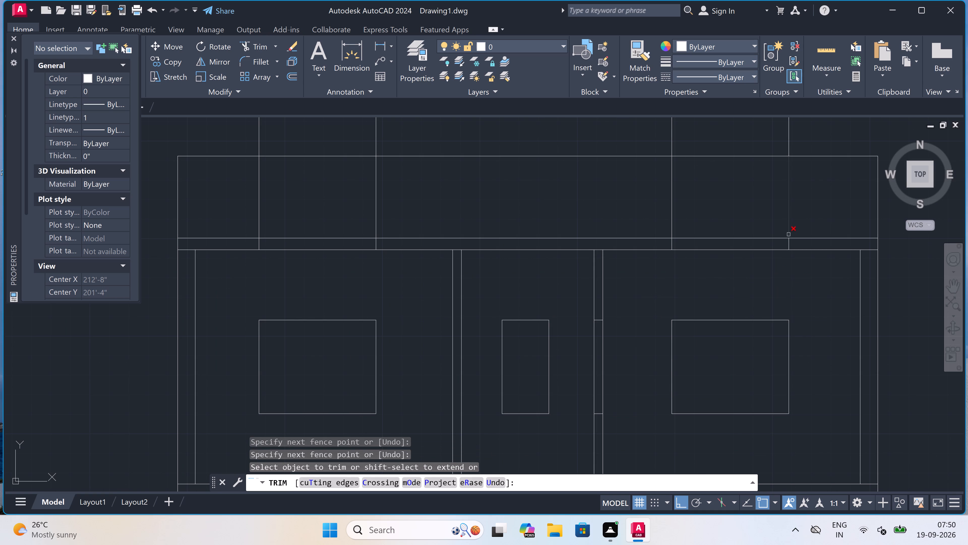
# Trim the two projected vertical lines crossing the section's slab band above the eastern bedroom window.
pyautogui.scroll(1, 792, 243)
pyautogui.click(792, 243)
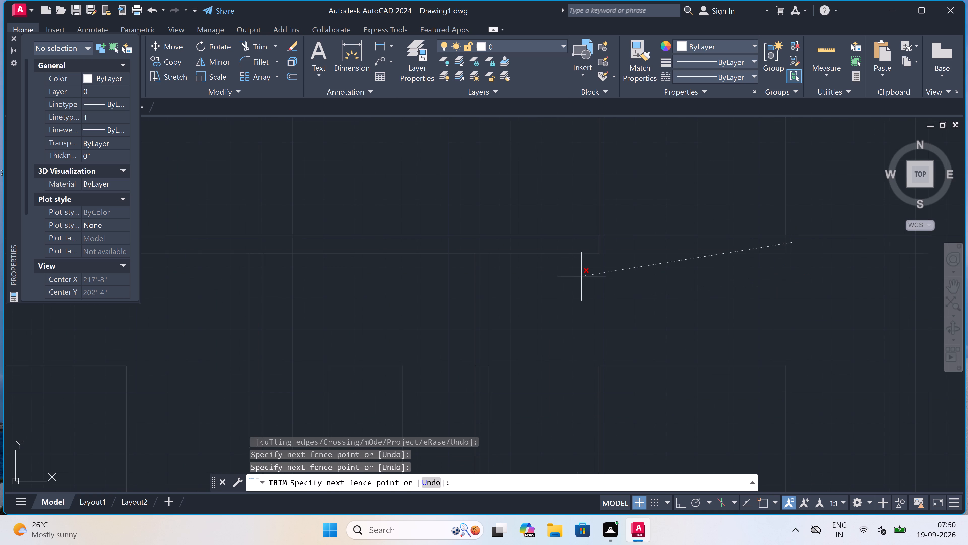
pyautogui.click(576, 248)
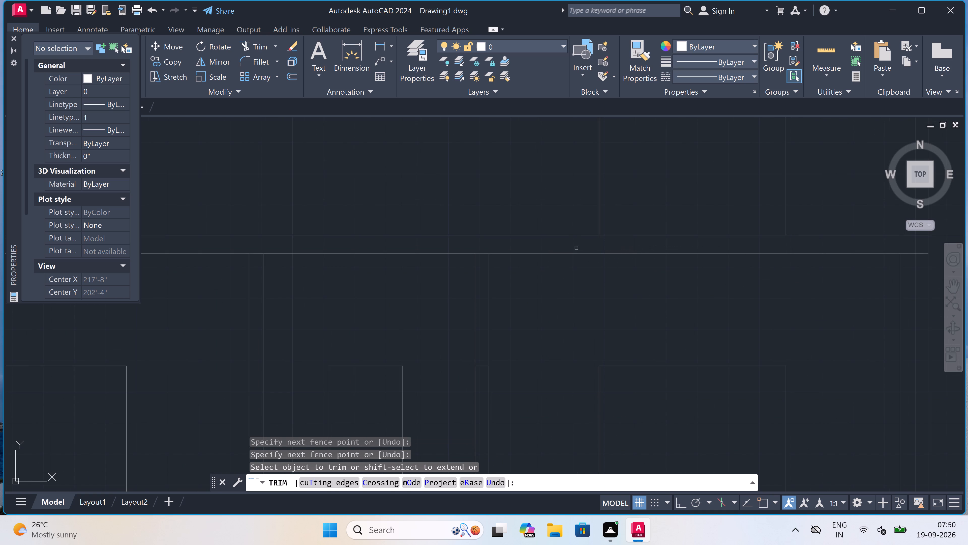
# Trim the leftover sill and head stubs inside the section's wall between the toilet and the eastern bedroom.
pyautogui.scroll(-2, 576, 248)
pyautogui.scroll(1, 539, 318)
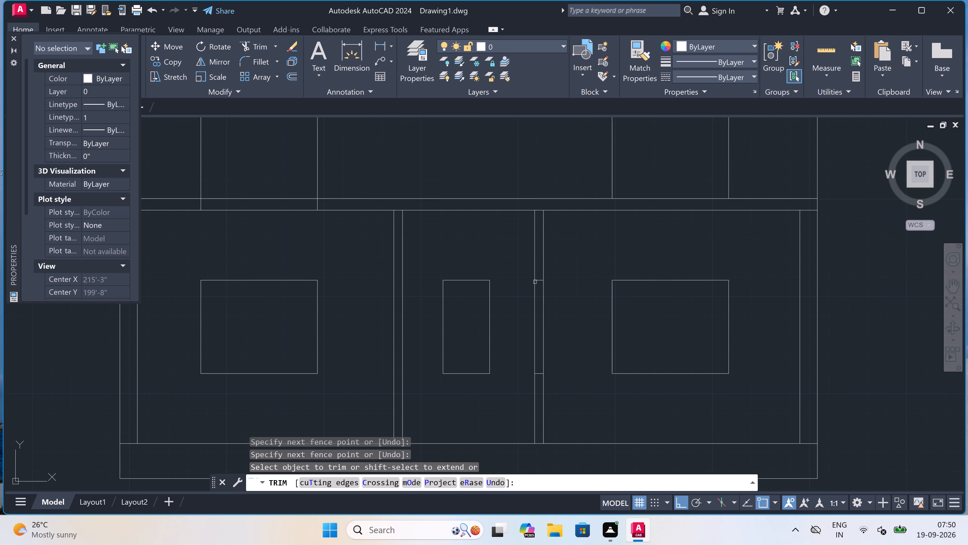
pyautogui.click(538, 281)
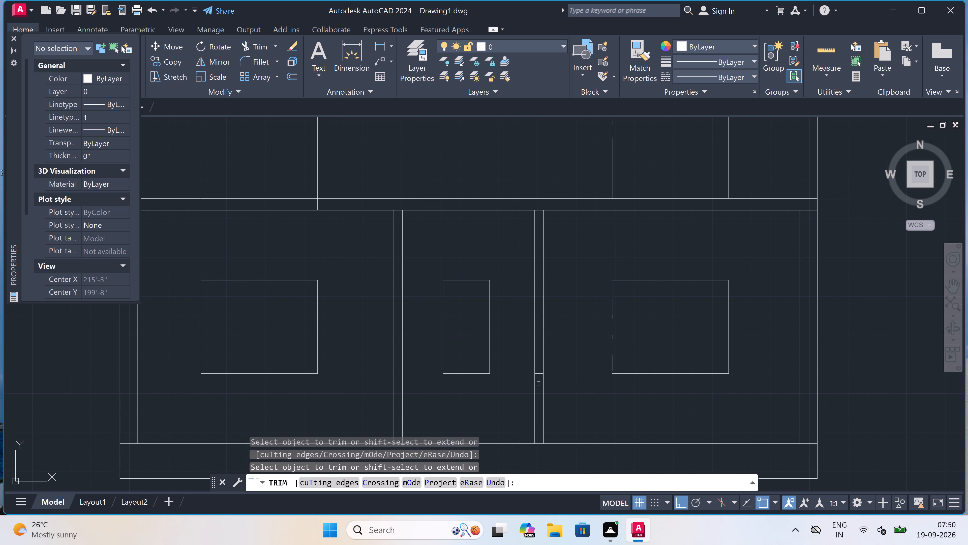
pyautogui.click(537, 374)
pyautogui.scroll(-2, 651, 293)
pyautogui.scroll(-2, 612, 290)
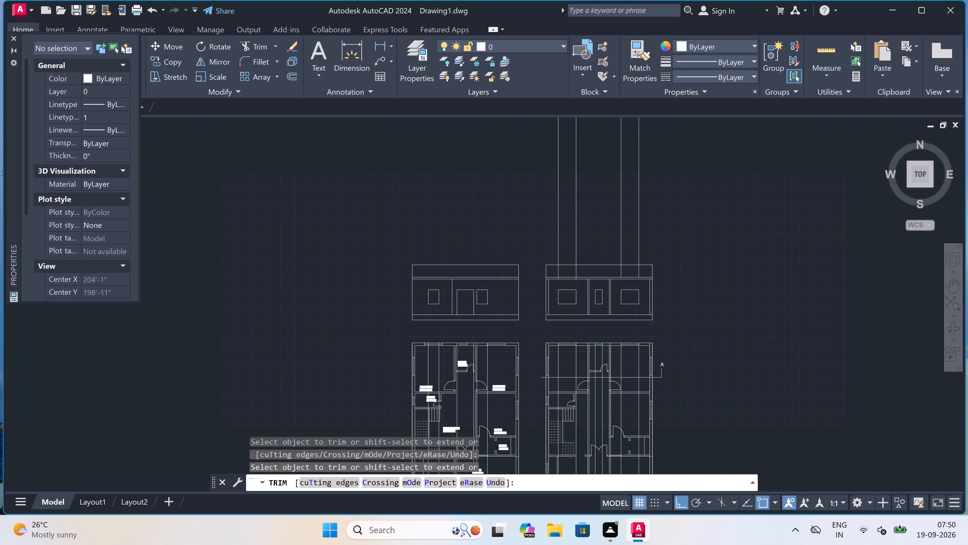
pyautogui.press('Escape')
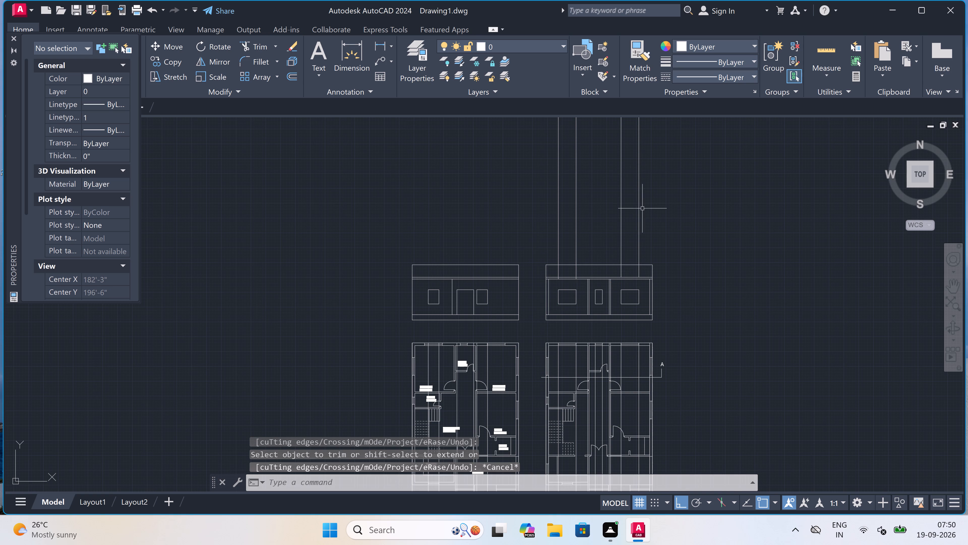
# Erase the four vertical projected rays that extend upward through the section's roof.
pyautogui.moveTo(651, 201); pyautogui.dragTo(647, 202)
pyautogui.click(487, 234)
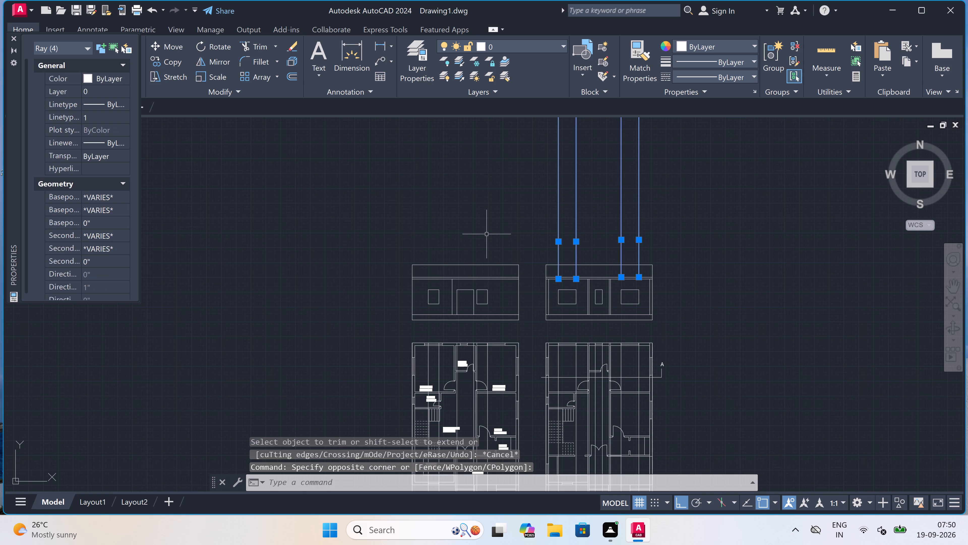
pyautogui.press('Delete')
# Erase all vertical projection rays running down through the ground floor plan and its copy.
pyautogui.scroll(-2, 507, 223)
pyautogui.scroll(-2, 522, 240)
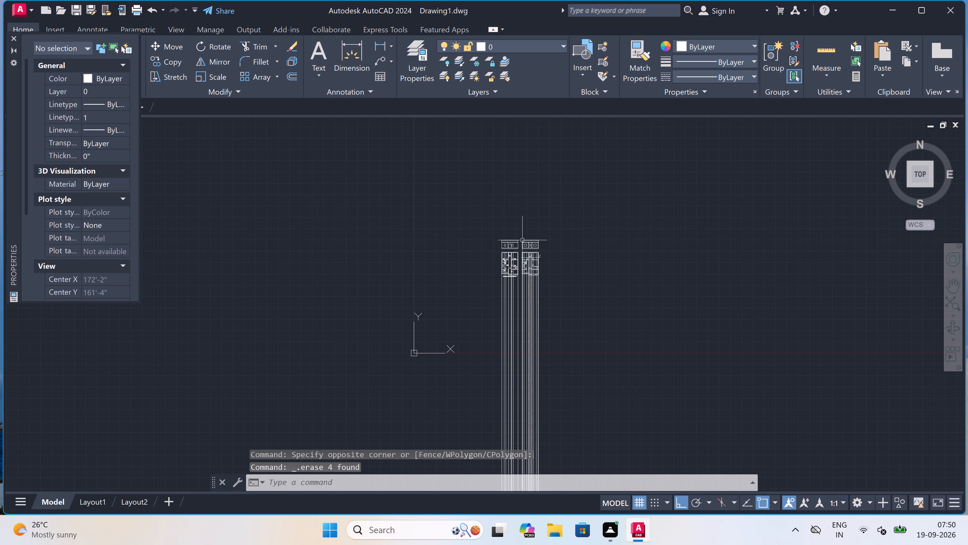
pyautogui.scroll(3, 519, 296)
pyautogui.moveTo(647, 247); pyautogui.dragTo(645, 251)
pyautogui.click(641, 253)
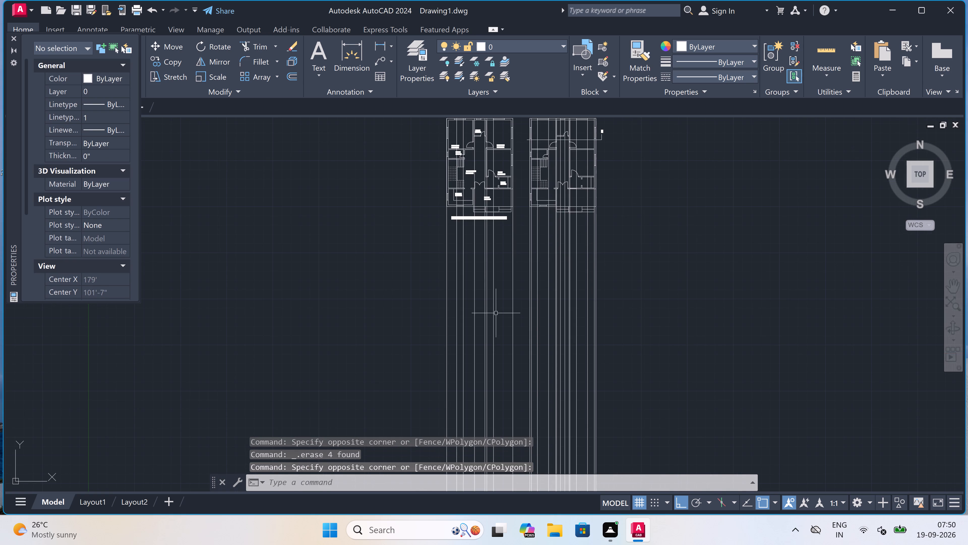
pyautogui.click(639, 255)
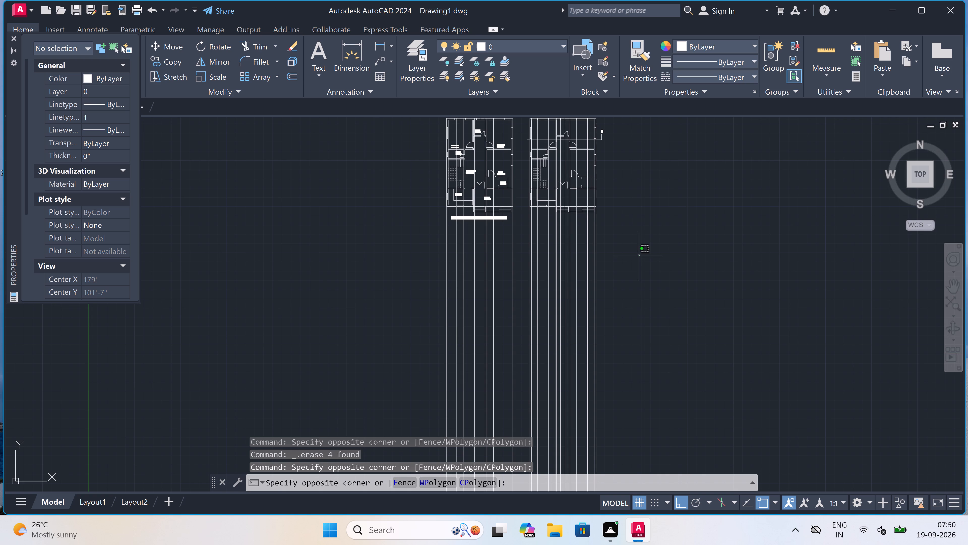
pyautogui.click(429, 326)
pyautogui.press('Delete')
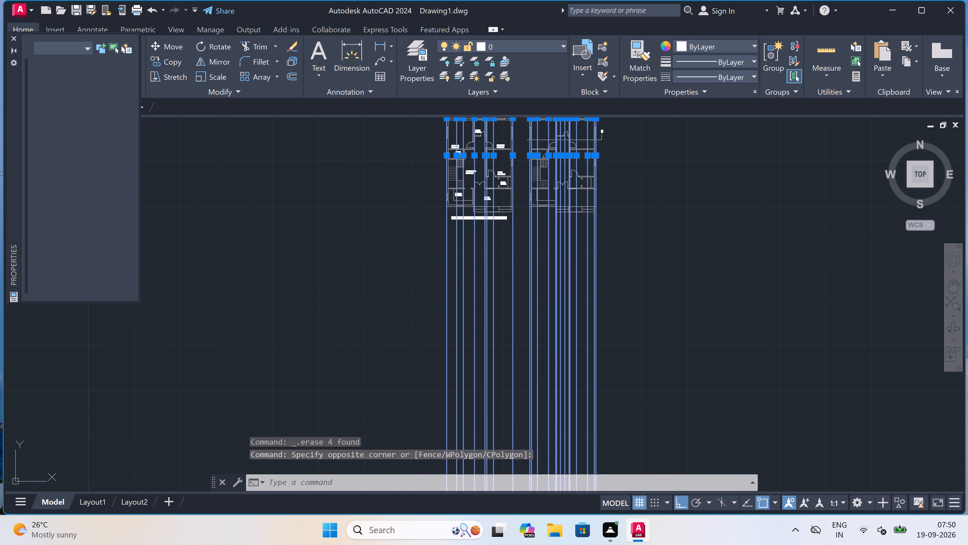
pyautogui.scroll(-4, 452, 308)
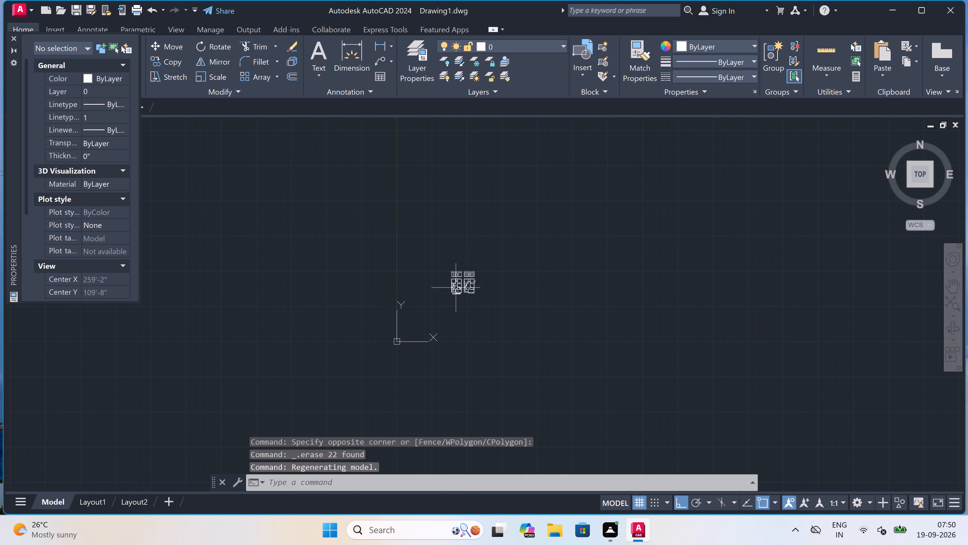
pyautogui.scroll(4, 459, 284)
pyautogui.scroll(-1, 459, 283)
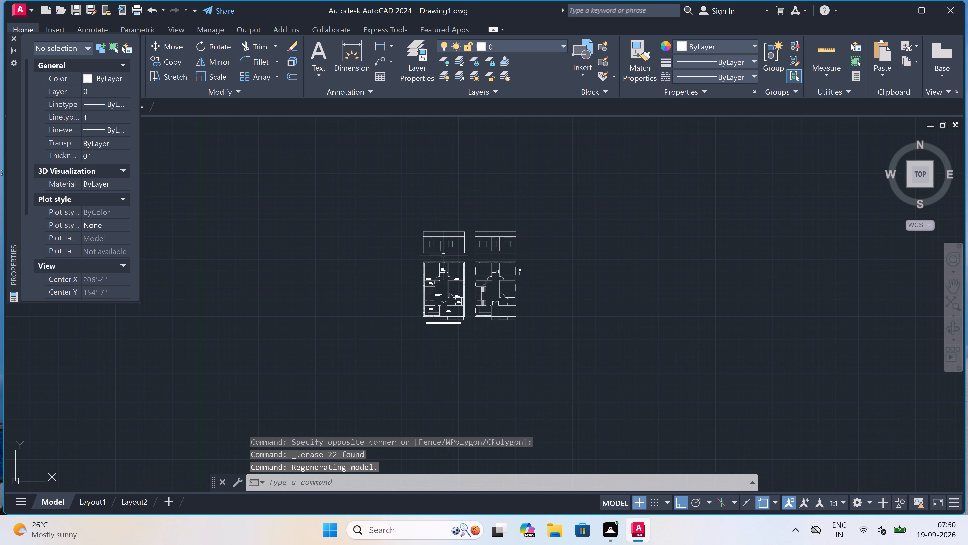
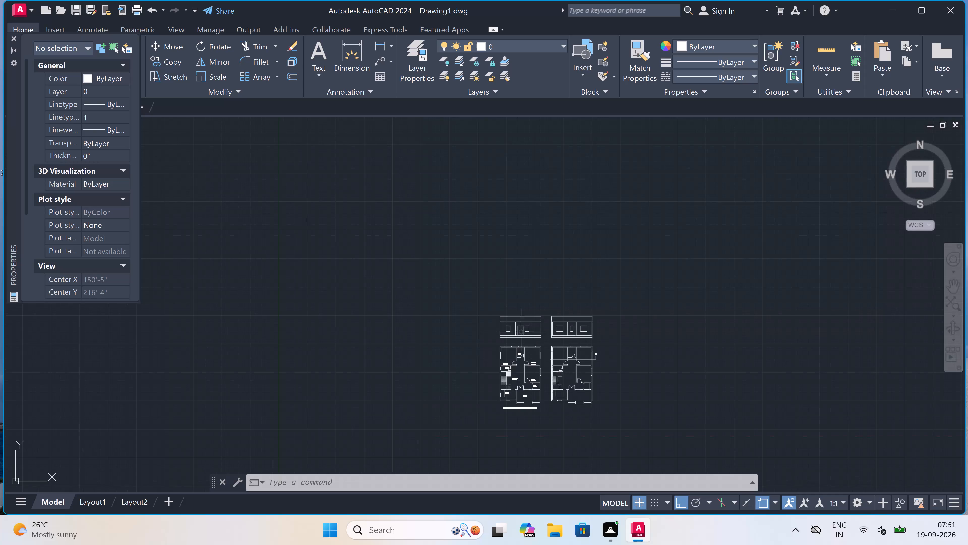
# Add the multiline text label ELEVATION between the front elevation and the floor plan with room labels.
pyautogui.scroll(3, 516, 350)
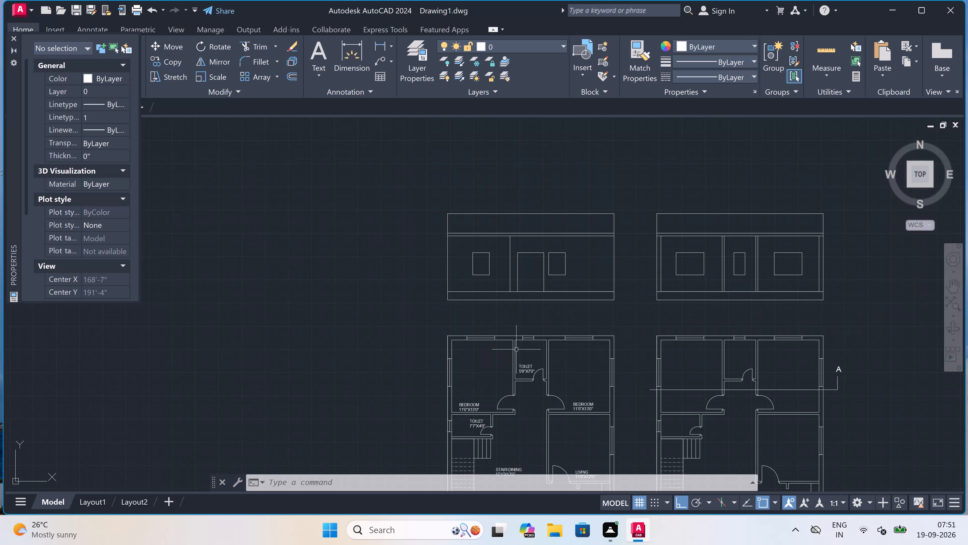
pyautogui.scroll(1, 554, 309)
pyautogui.write('MT')
pyautogui.press('space')
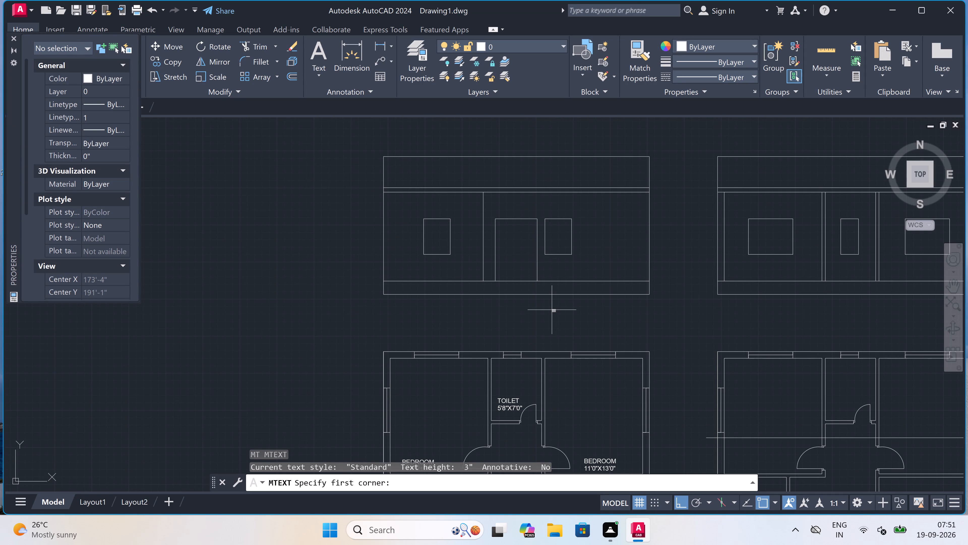
pyautogui.moveTo(456, 311); pyautogui.dragTo(462, 310)
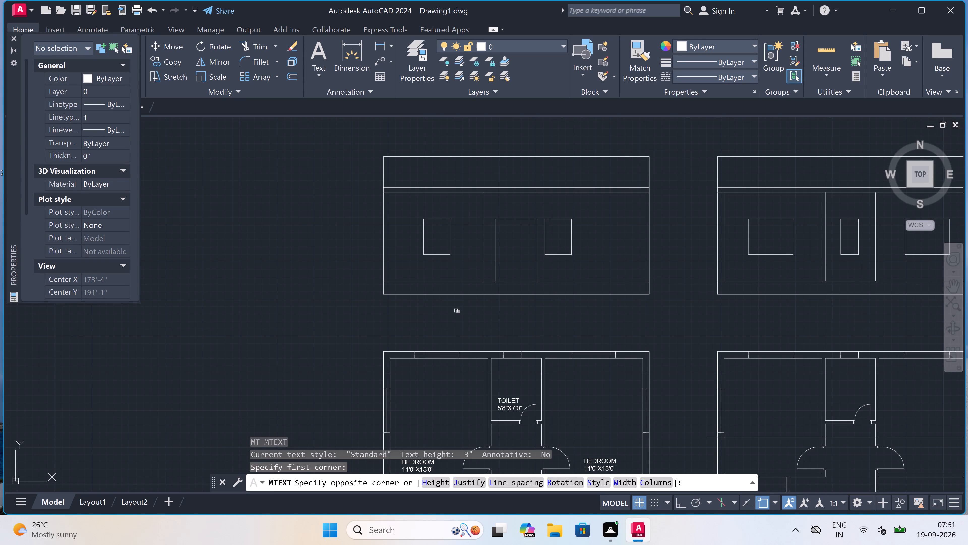
pyautogui.click(640, 319)
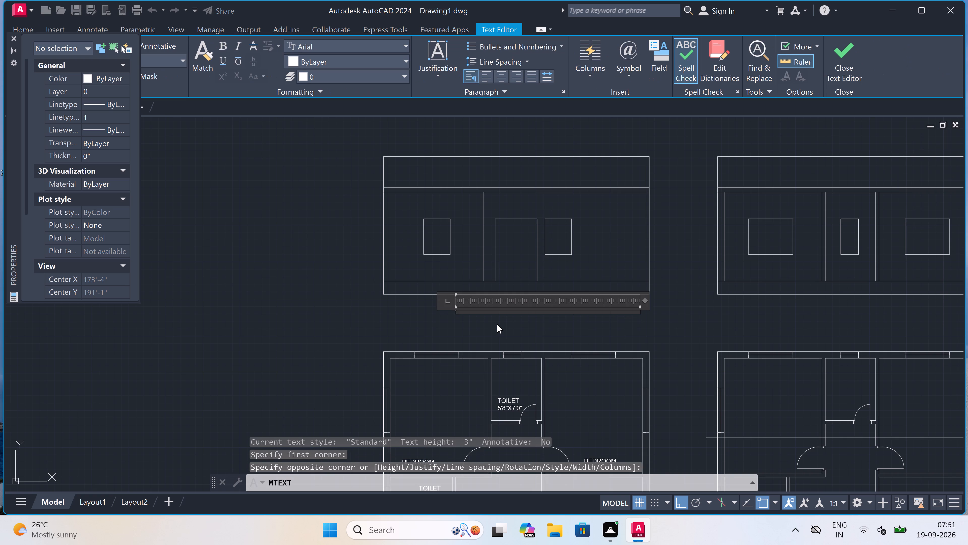
pyautogui.write('ELEVATION')
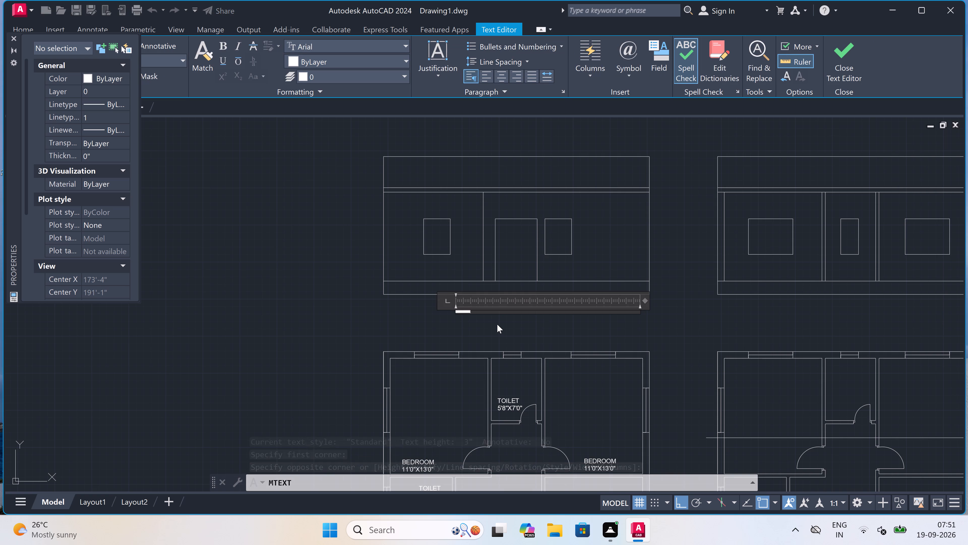
pyautogui.scroll(2, 488, 324)
pyautogui.click(484, 324)
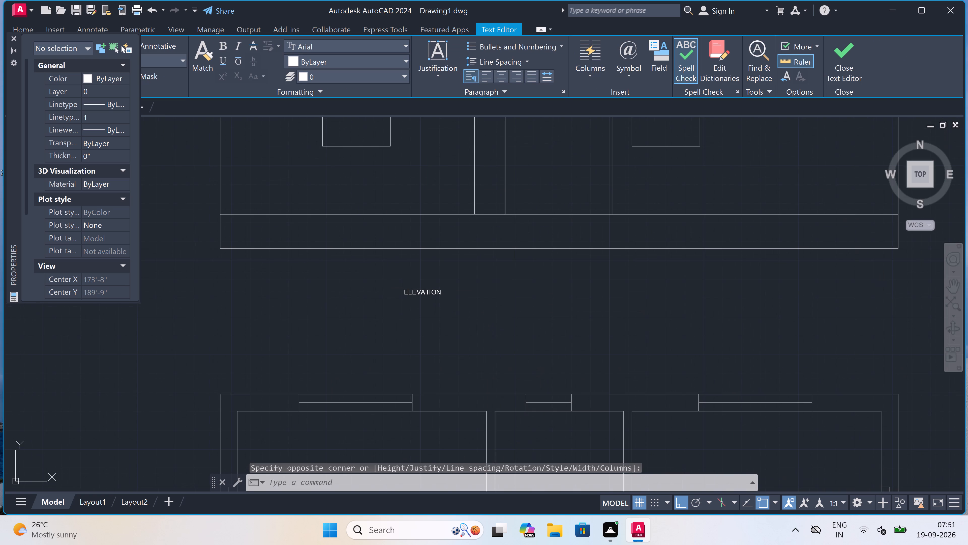
# Add the multiline text label SECTION-AA below the section drawing, above the second floor plan.
pyautogui.scroll(-6, 480, 320)
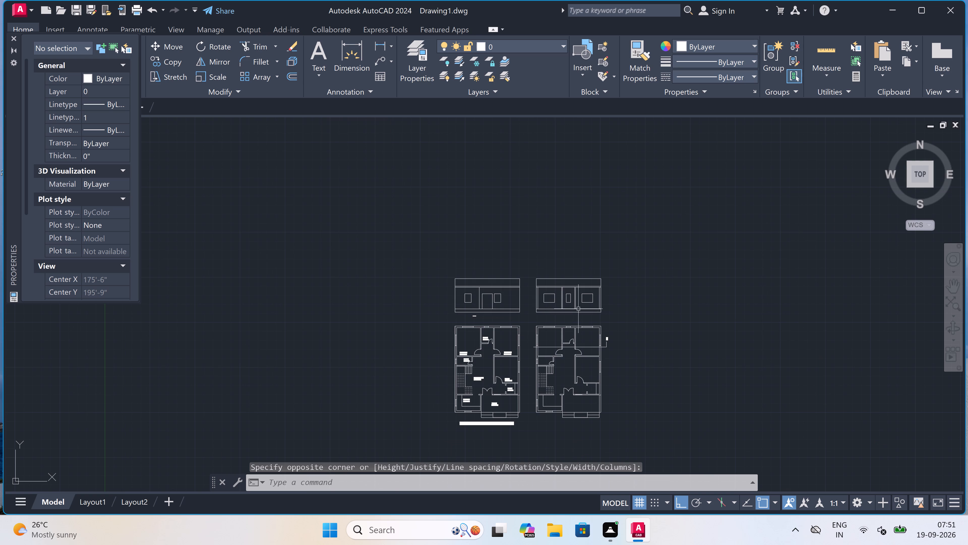
pyautogui.scroll(3, 580, 309)
pyautogui.scroll(1, 539, 332)
pyautogui.press('space')
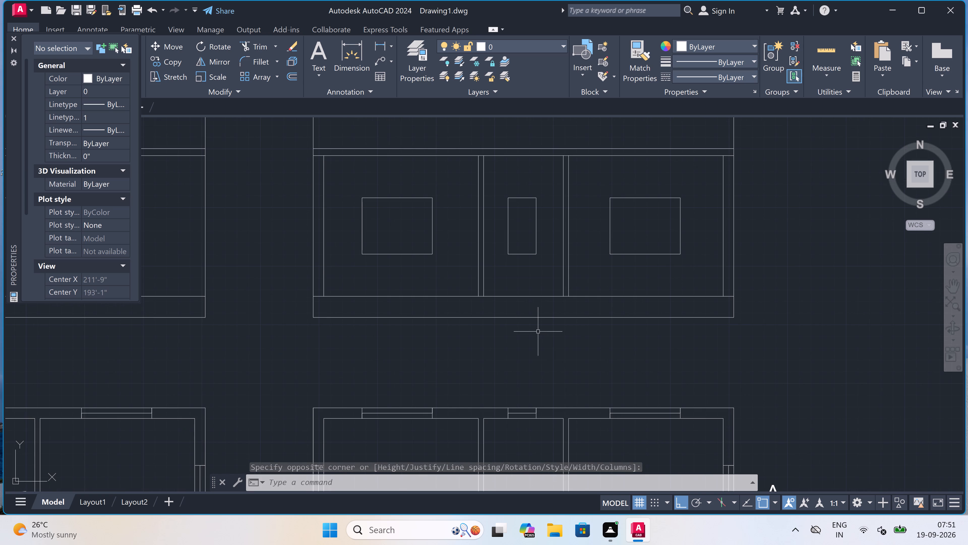
pyautogui.moveTo(456, 339); pyautogui.dragTo(459, 339)
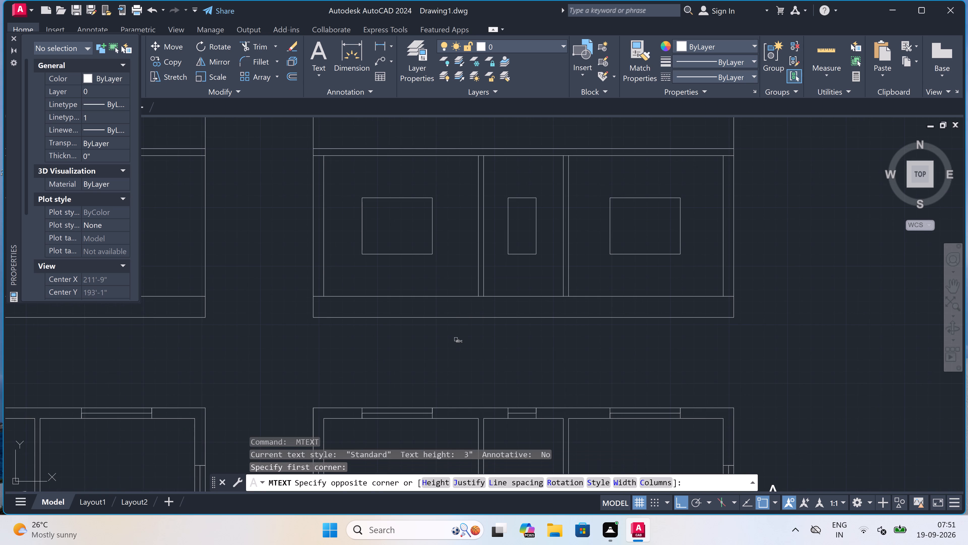
pyautogui.click(718, 352)
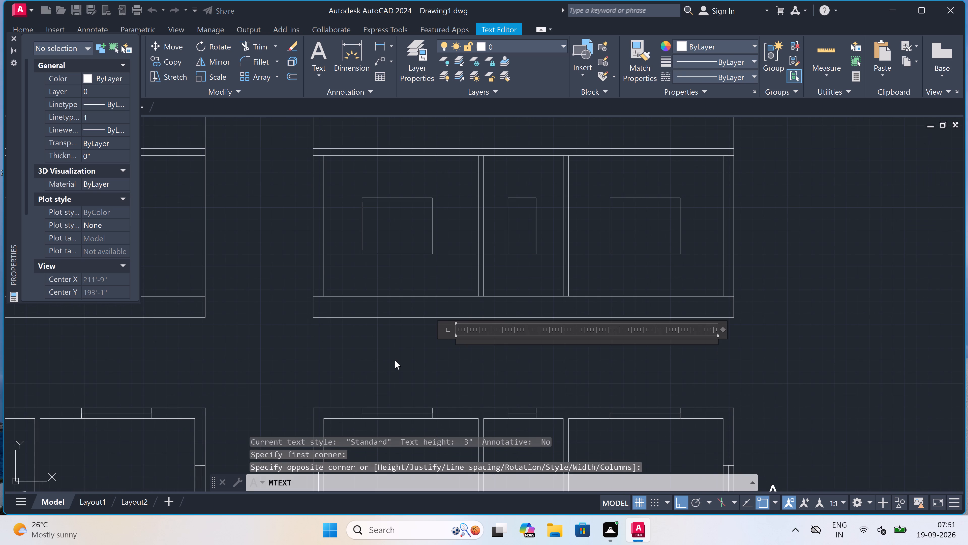
pyautogui.scroll(1, 395, 360)
pyautogui.write('SEC')
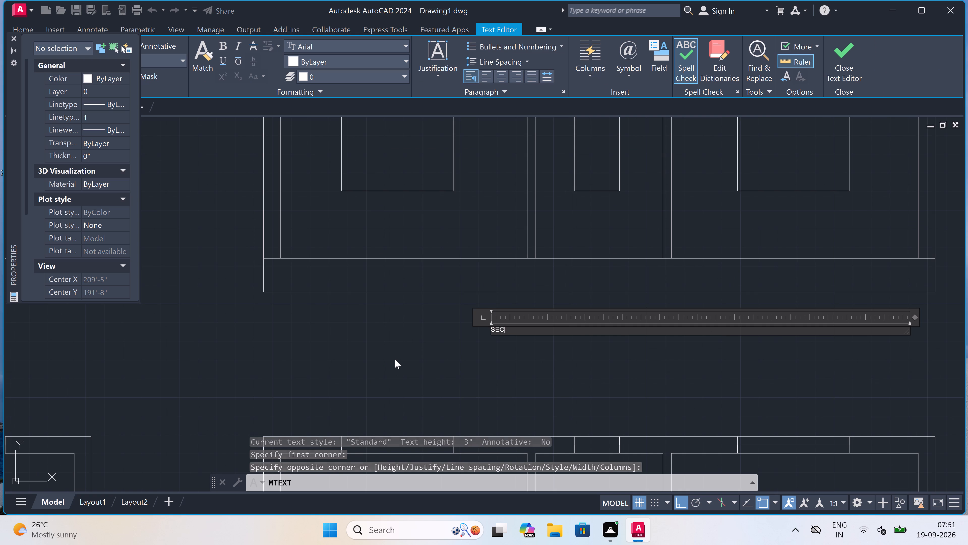
pyautogui.write('TION')
pyautogui.press('-')
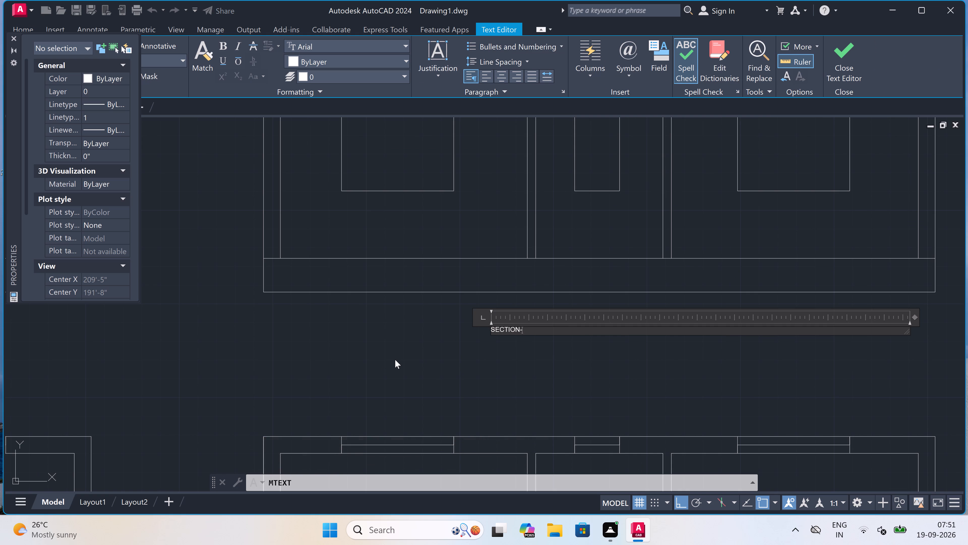
pyautogui.write('AA')
pyautogui.click(443, 358)
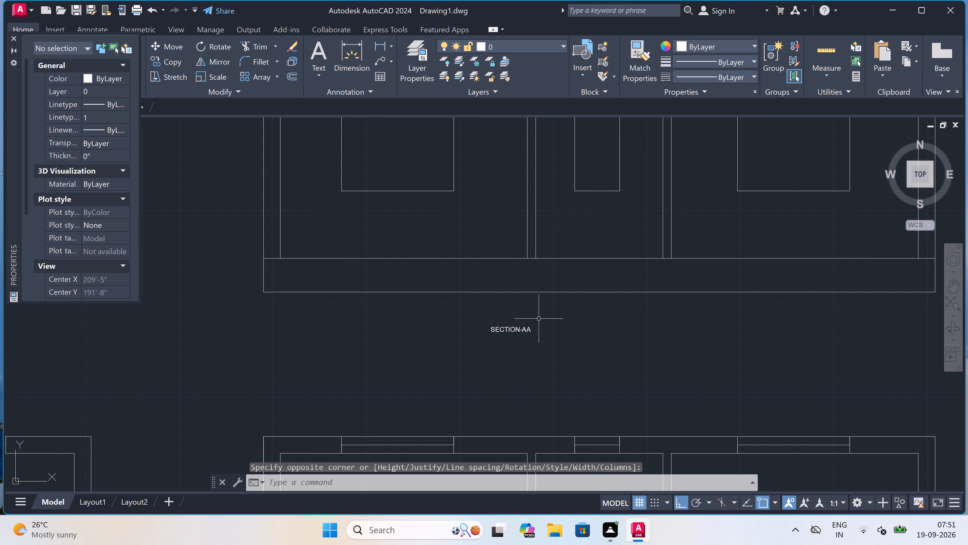
# Set the text height of both the SECTION-AA and ELEVATION labels to 1'.
pyautogui.click(540, 319)
pyautogui.click(432, 365)
pyautogui.scroll(-3, 519, 336)
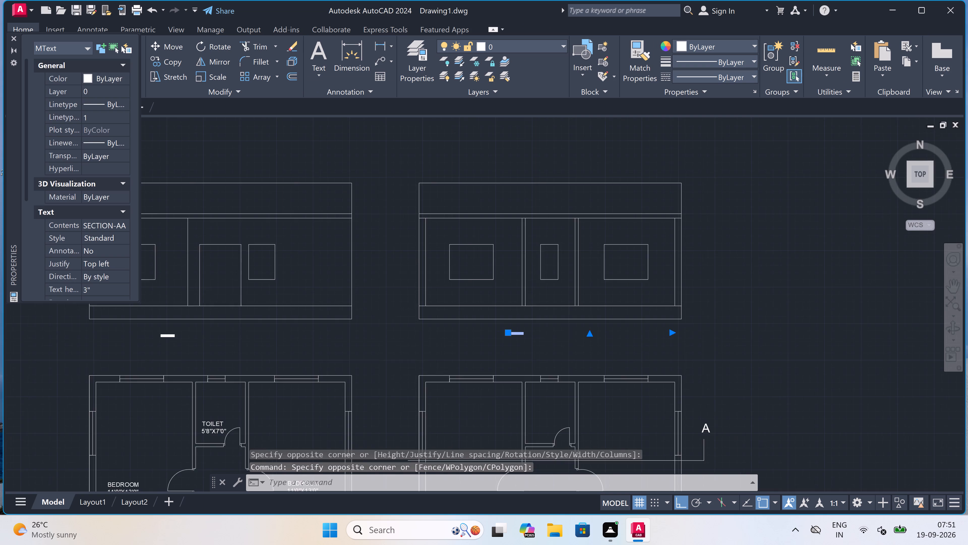
pyautogui.scroll(-2, 370, 347)
pyautogui.scroll(2, 324, 352)
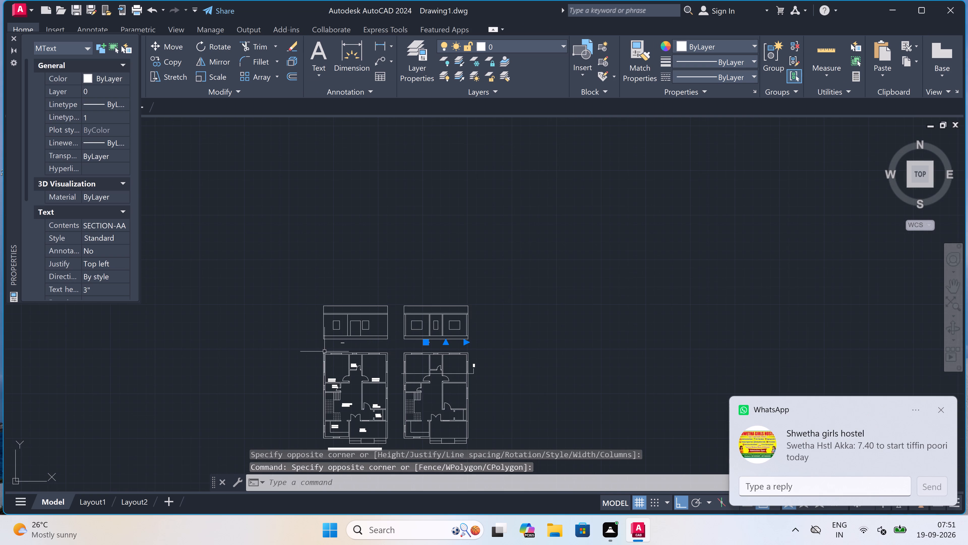
pyautogui.scroll(1, 324, 352)
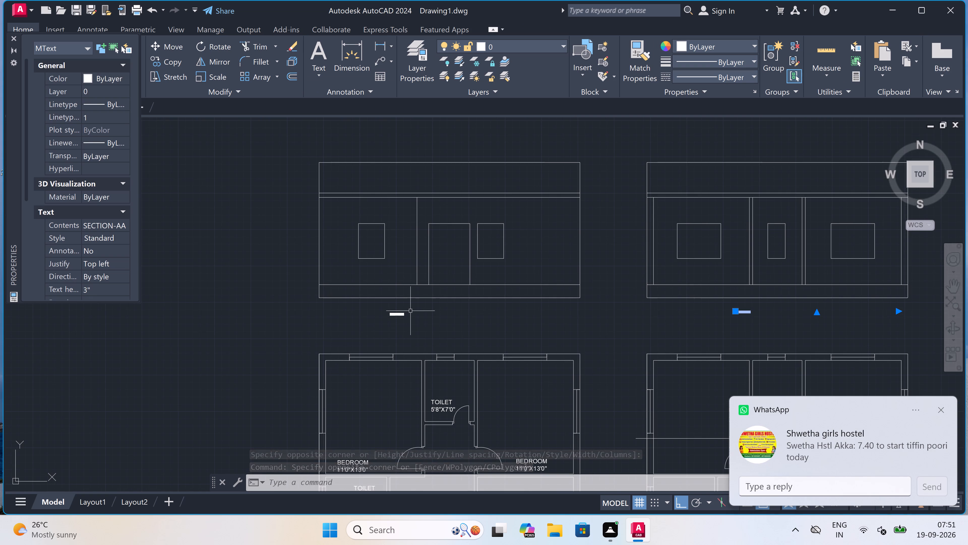
pyautogui.click(410, 311)
pyautogui.click(351, 321)
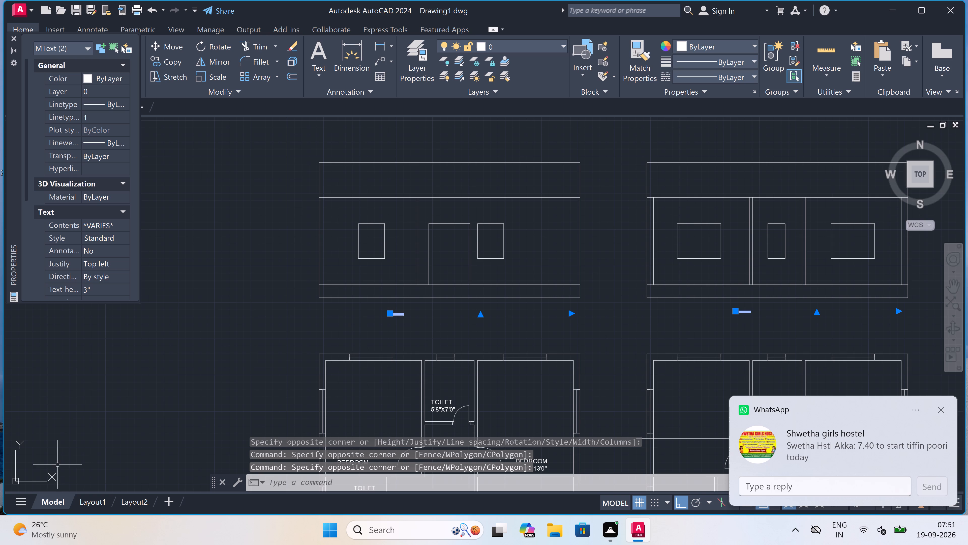
pyautogui.click(112, 285)
pyautogui.press('BackSpace')
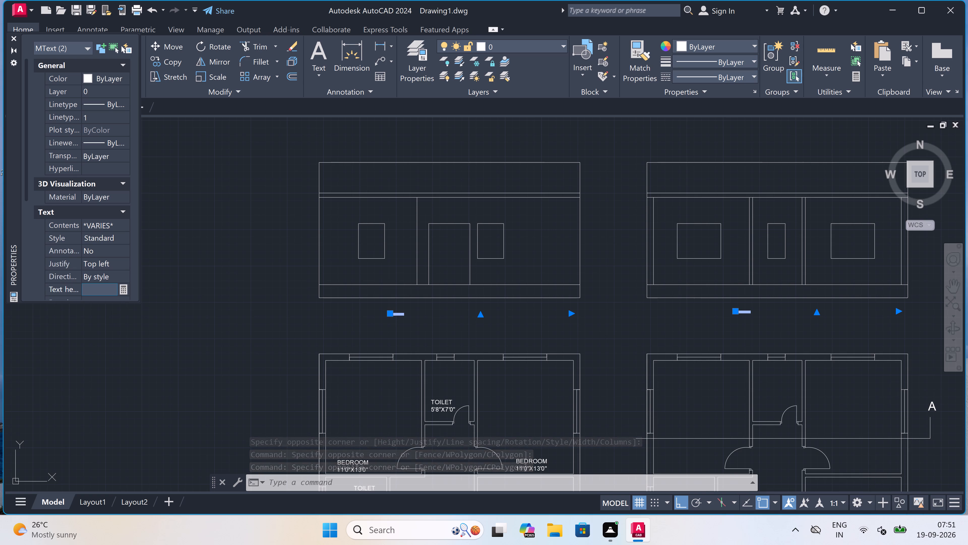
pyautogui.write("1'")
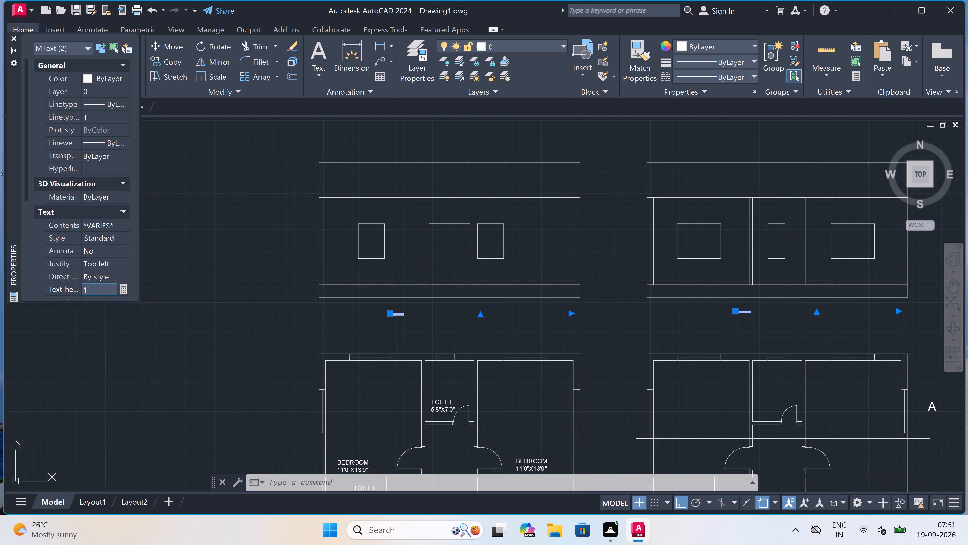
pyautogui.click(231, 275)
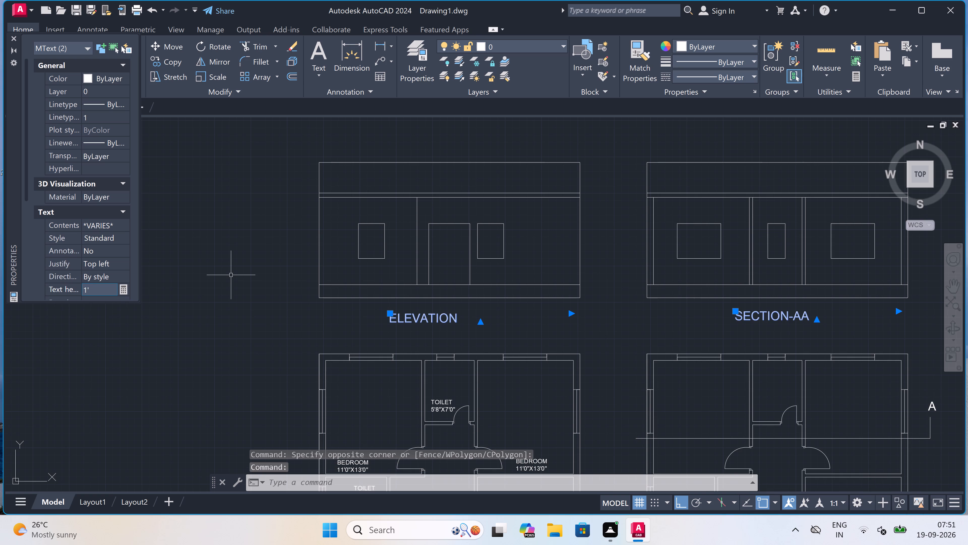
pyautogui.press('Escape')
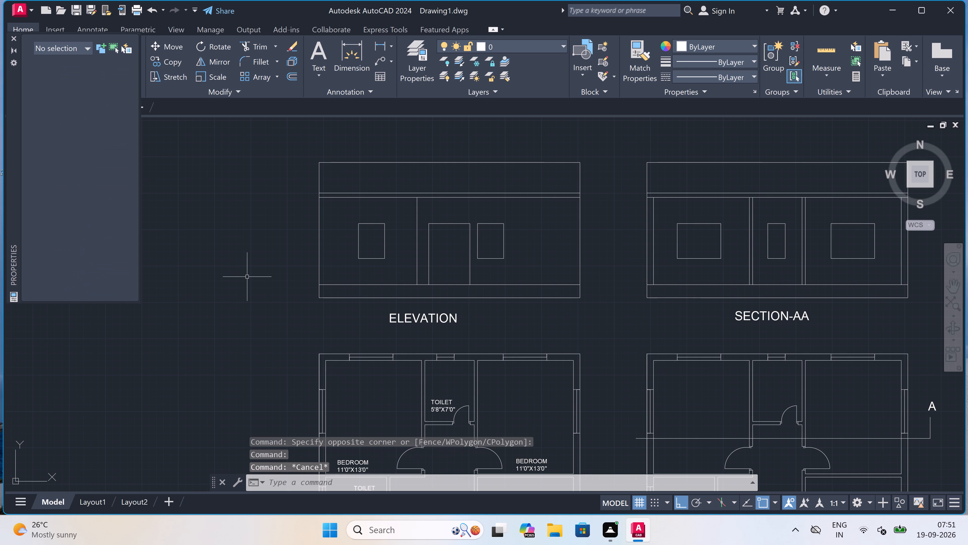
# Copy the elevation's lines above the plinth straight up, from the plinth top's left end to the upper roof slab line, as a second storey.
pyautogui.scroll(-1, 337, 300)
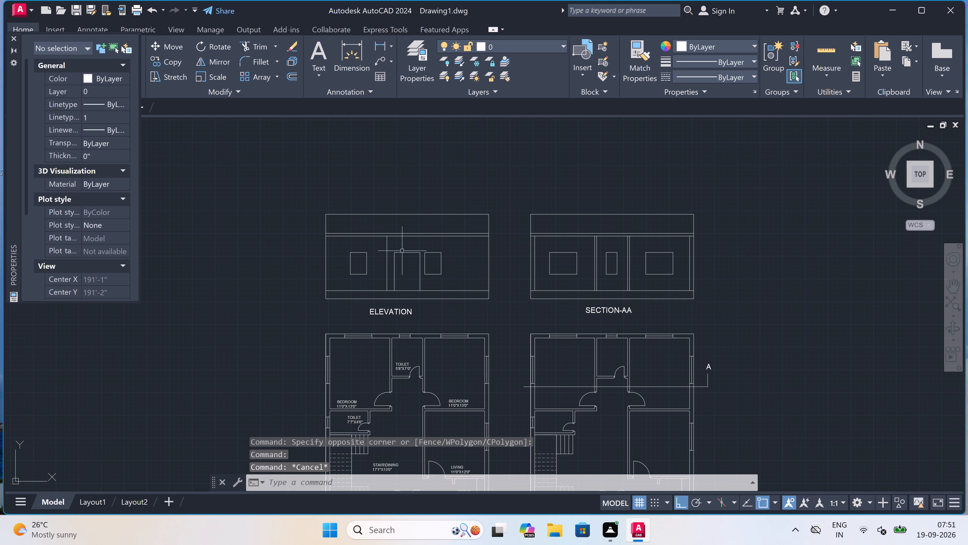
pyautogui.scroll(-1, 444, 211)
pyautogui.scroll(1, 445, 211)
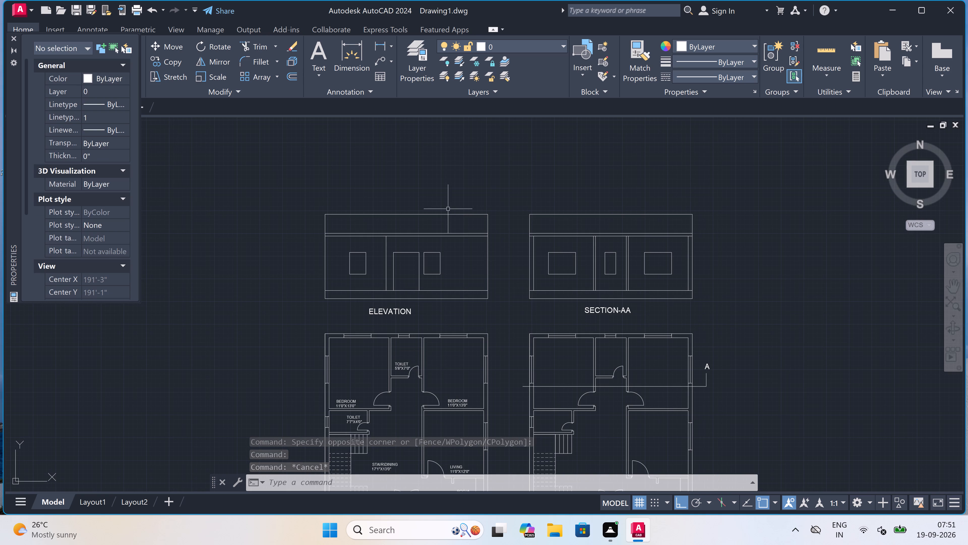
pyautogui.click(509, 194)
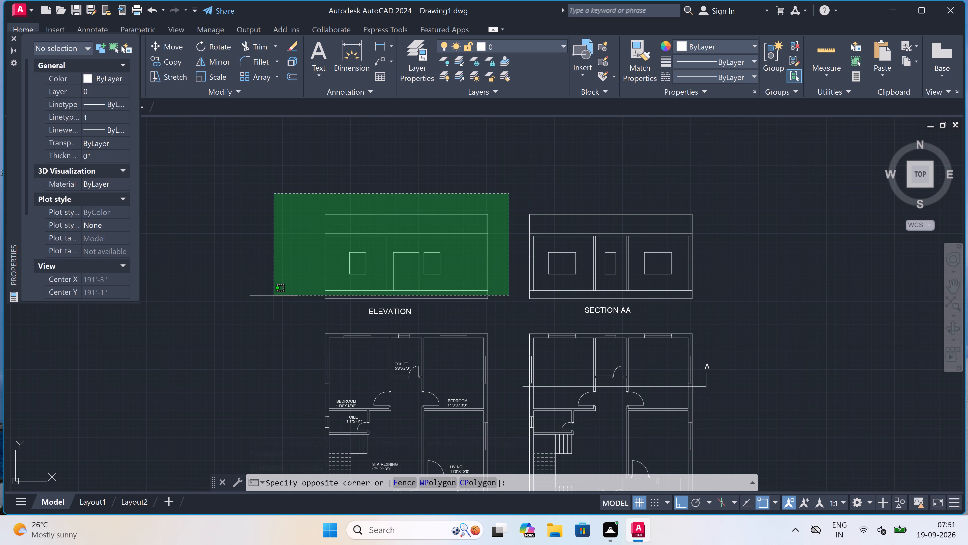
pyautogui.click(262, 272)
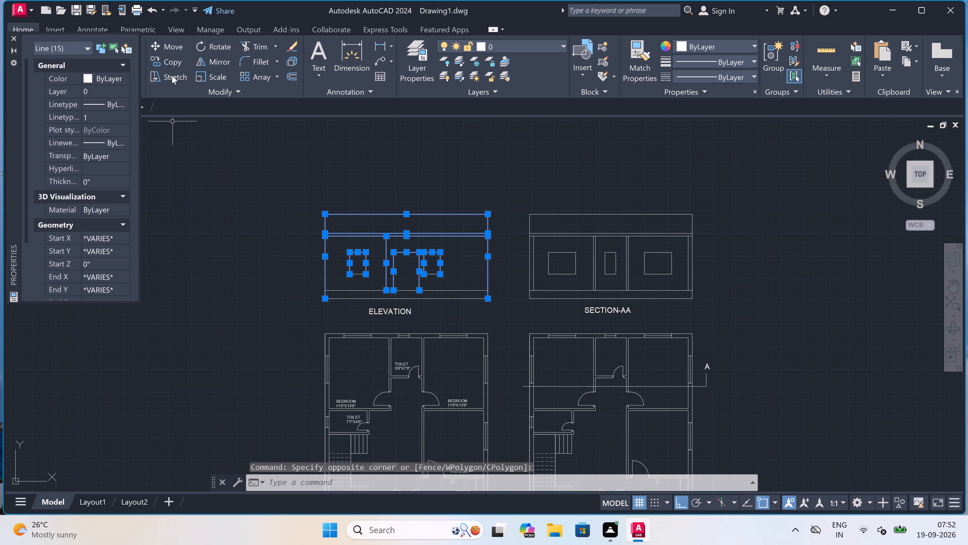
pyautogui.click(171, 58)
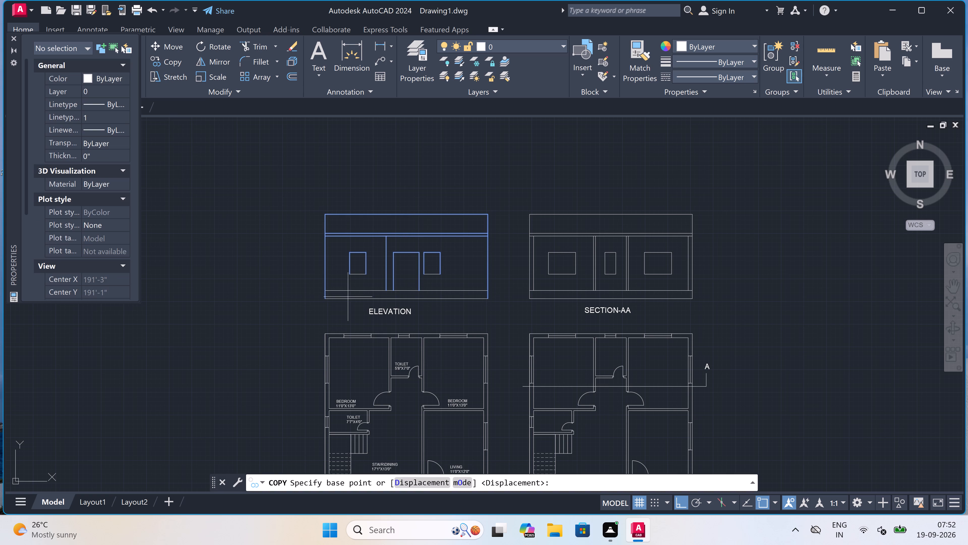
pyautogui.click(324, 287)
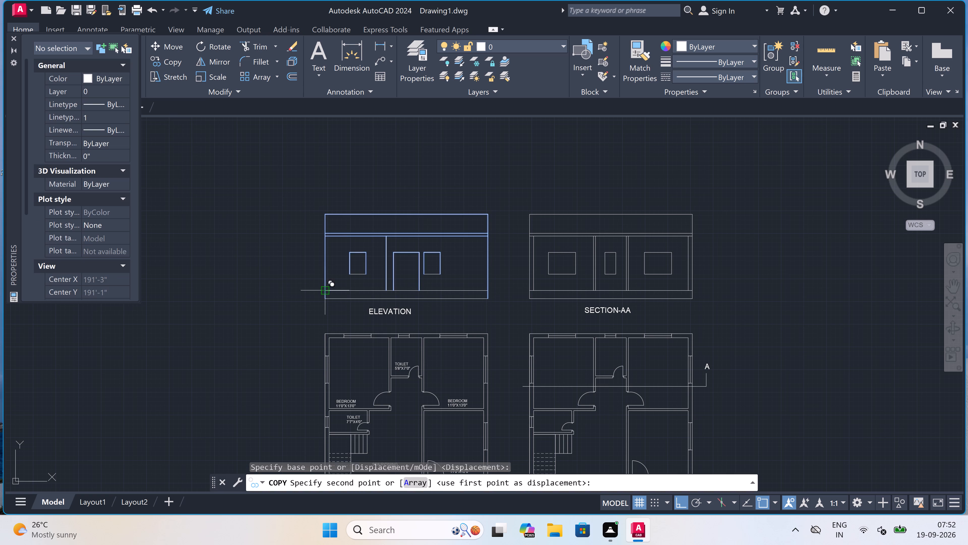
pyautogui.scroll(-2, 321, 281)
pyautogui.scroll(4, 317, 256)
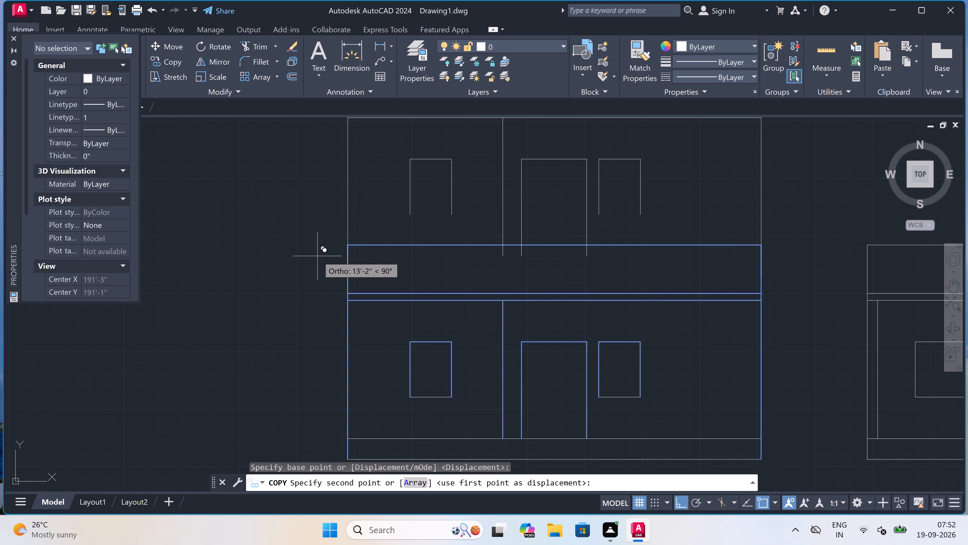
pyautogui.doubleClick(346, 292)
# Place another copy of the storey on the second storey's upper slab line as a third storey, and finish copying.
pyautogui.scroll(-3, 347, 292)
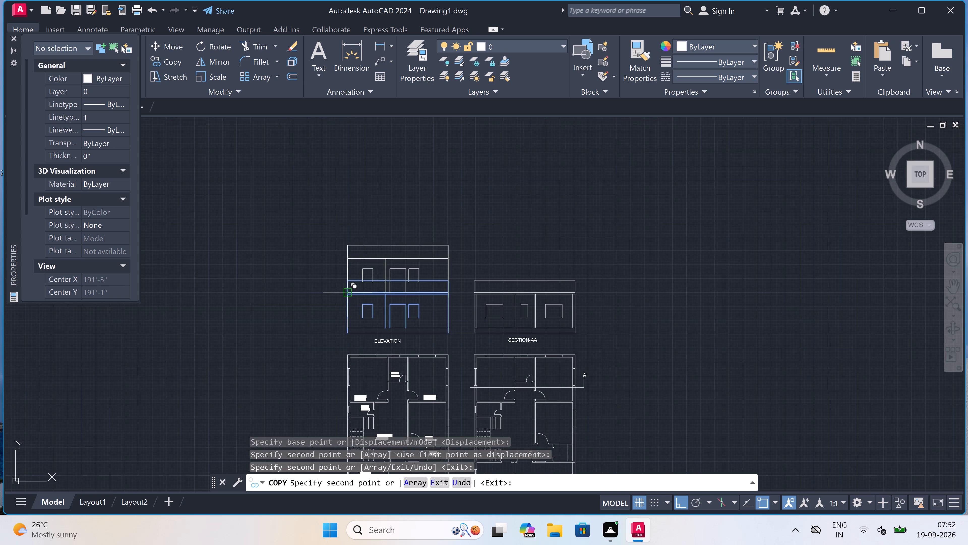
pyautogui.scroll(-2, 347, 290)
pyautogui.scroll(3, 347, 268)
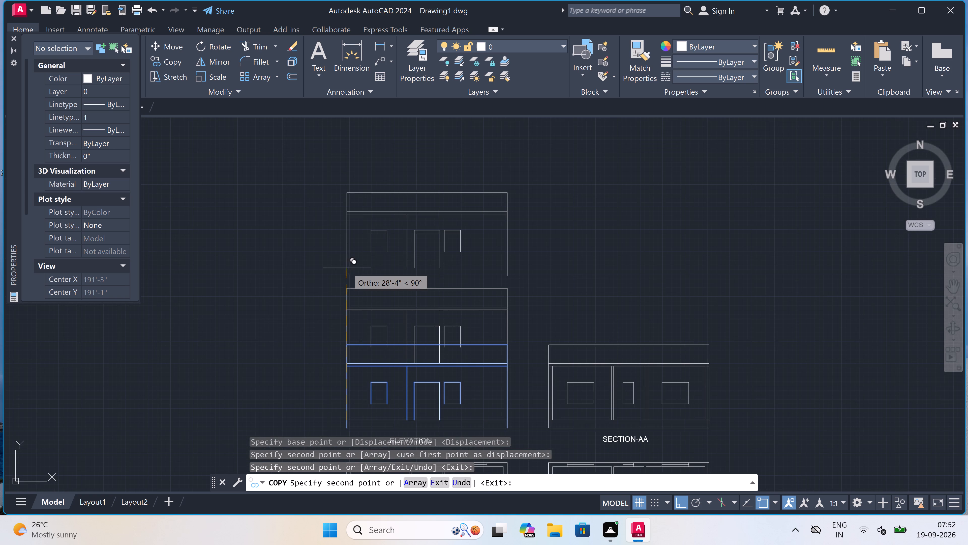
pyautogui.scroll(3, 344, 295)
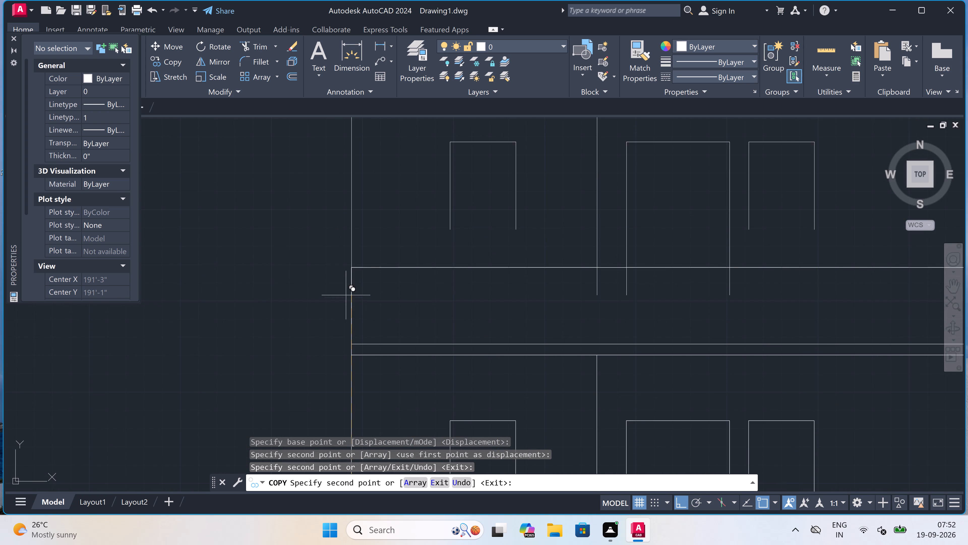
pyautogui.click(353, 344)
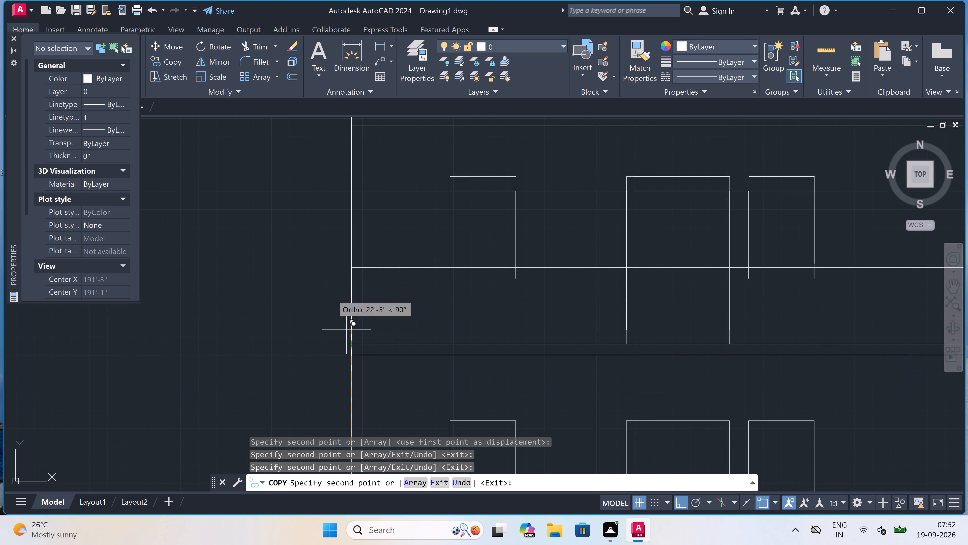
pyautogui.press('Escape')
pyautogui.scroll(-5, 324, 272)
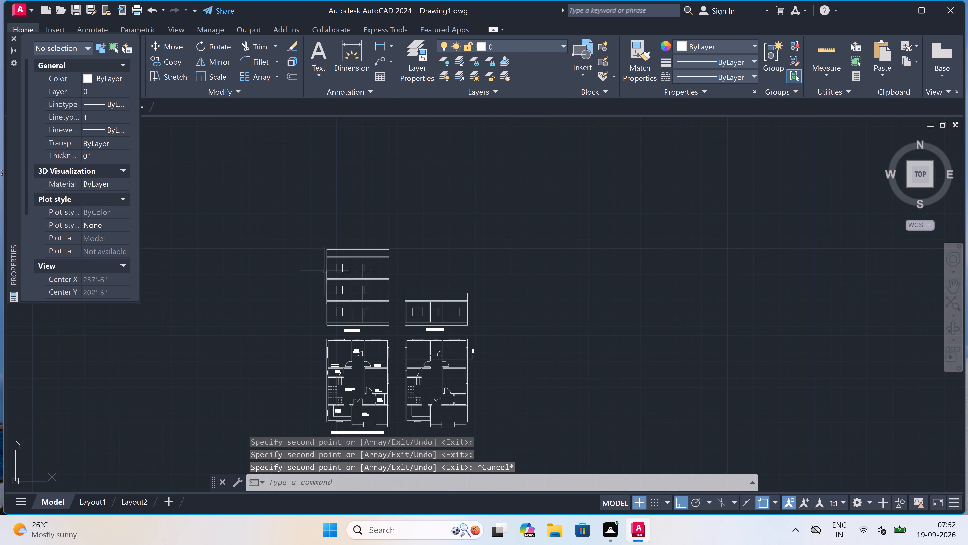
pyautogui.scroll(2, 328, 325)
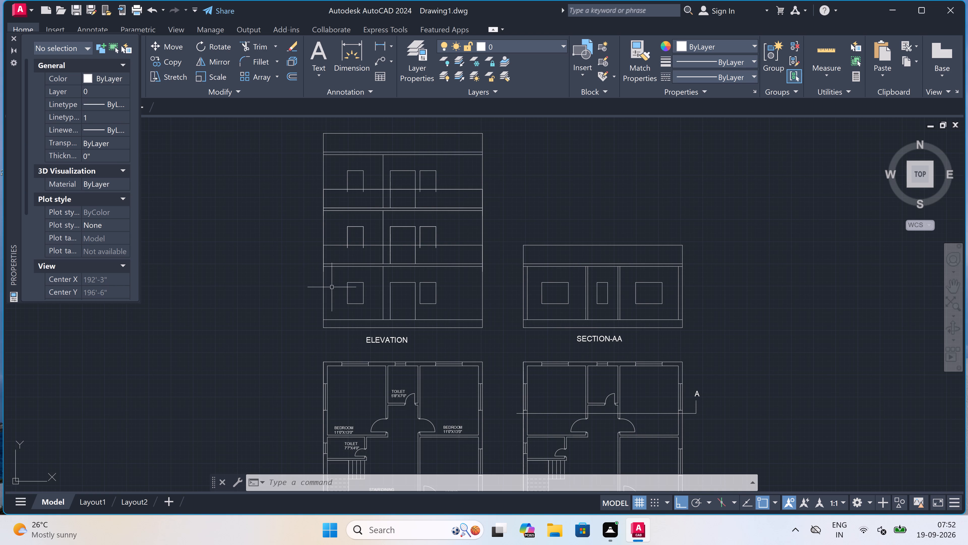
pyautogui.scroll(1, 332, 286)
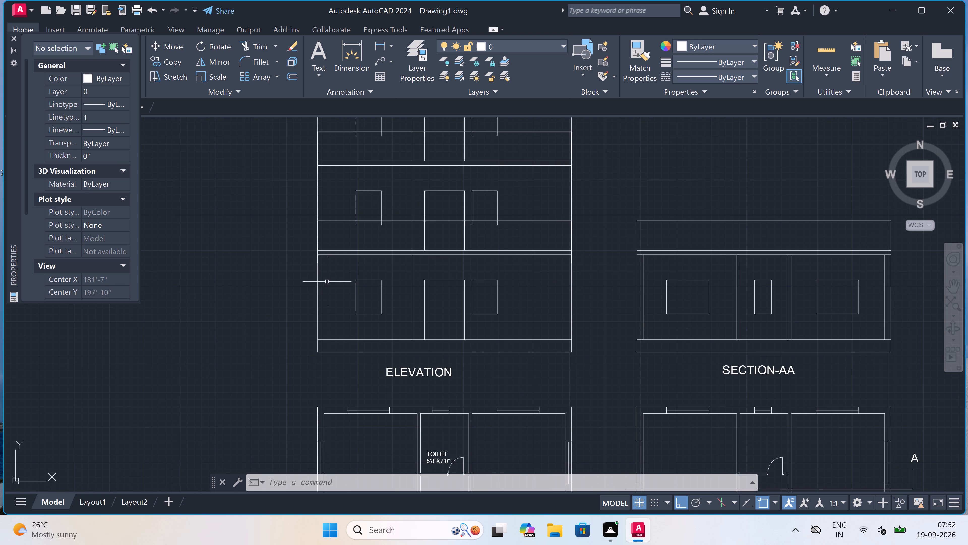
# Draw a line from the elevation's bottom-left corner 2' outward to the left, continuing straight up past the top storey's roof.
pyautogui.press('l')
pyautogui.press('space')
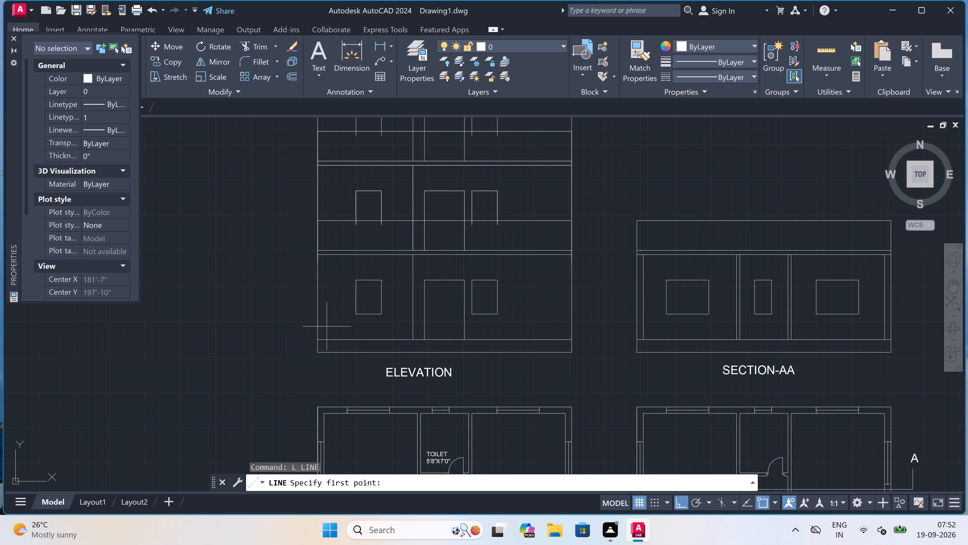
pyautogui.click(318, 349)
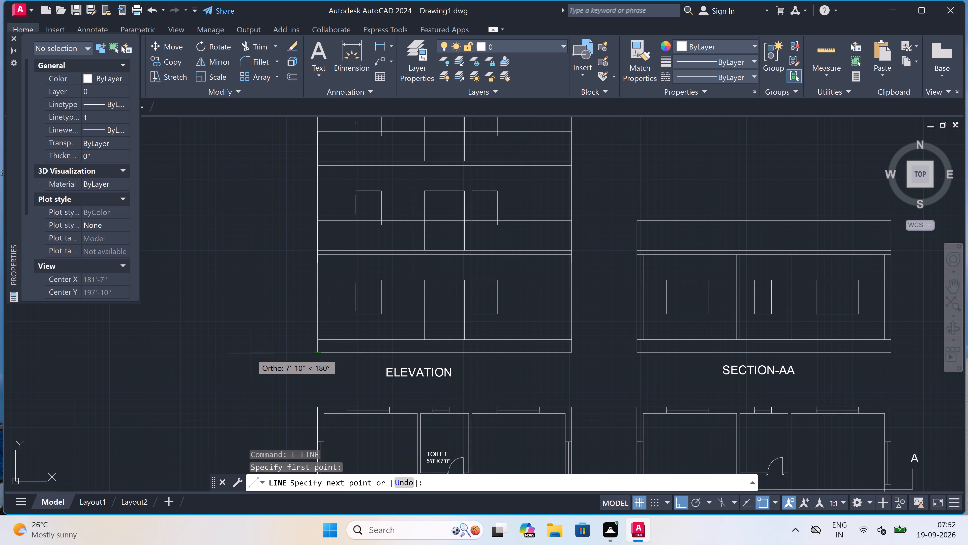
pyautogui.write("2'")
pyautogui.press('space')
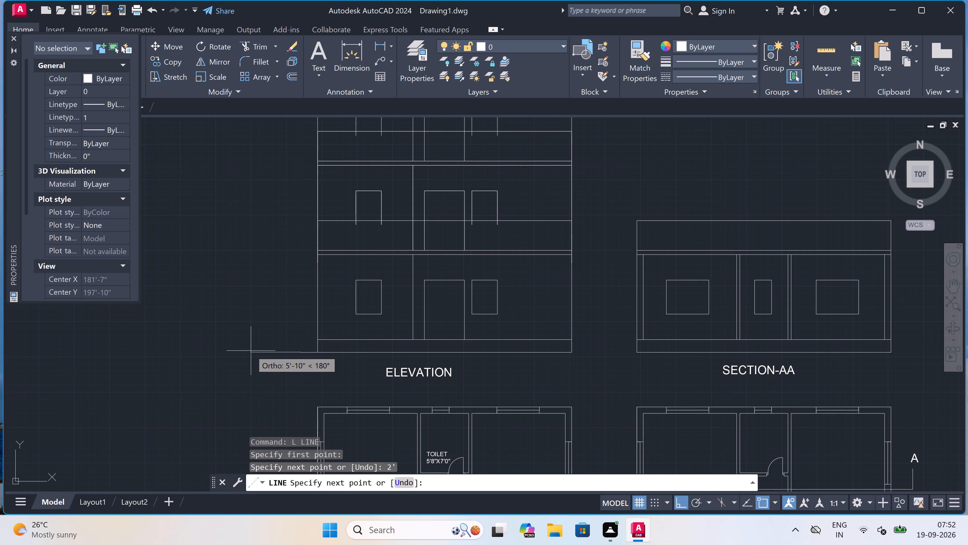
pyautogui.scroll(-3, 251, 351)
pyautogui.click(257, 235)
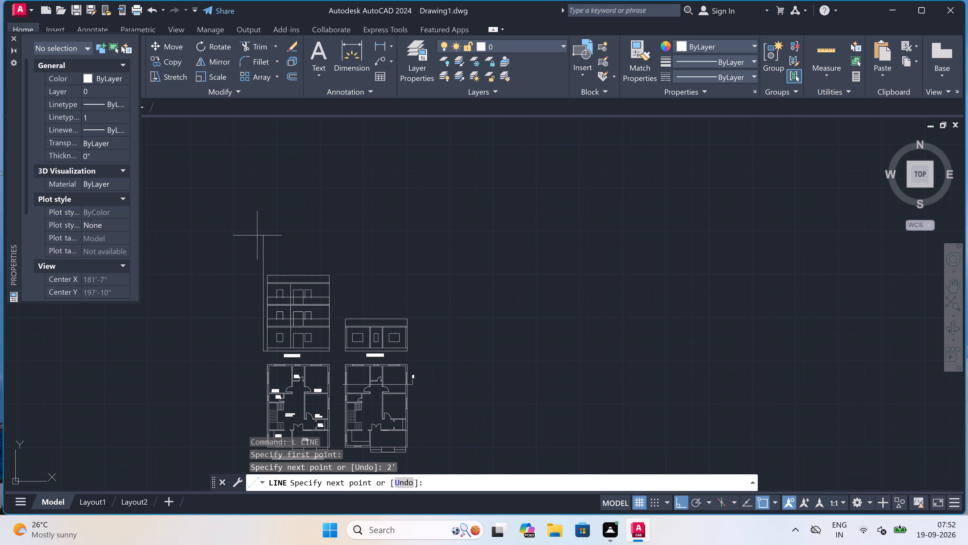
pyautogui.press('Escape')
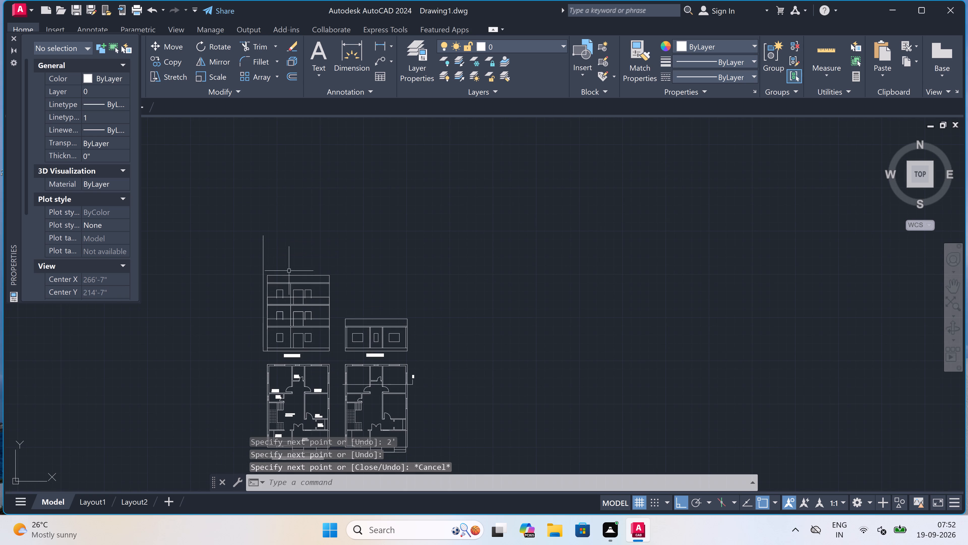
# Draw a line from the elevation's bottom-right corner 2' outward to the right, continuing straight up past the top storey's roof.
pyautogui.scroll(2, 308, 332)
pyautogui.press('space')
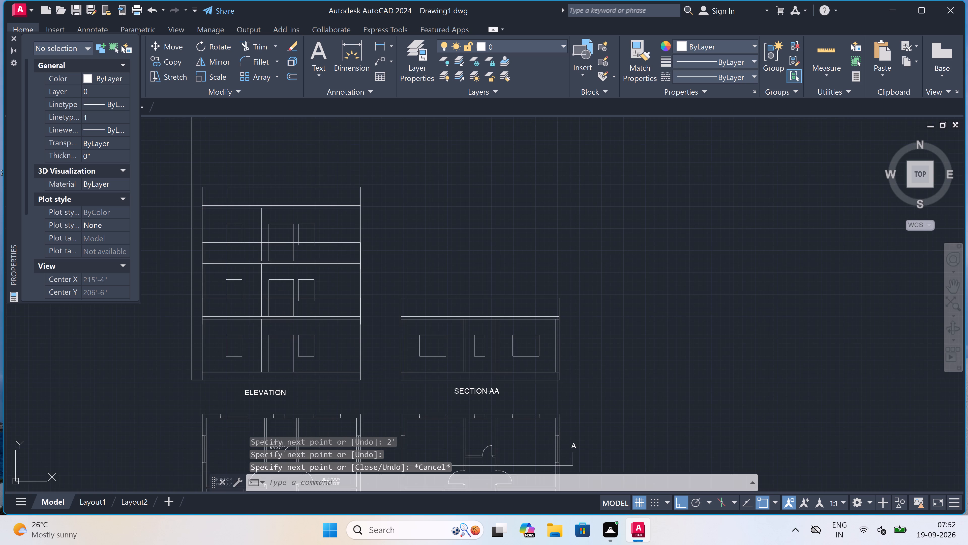
pyautogui.click(357, 377)
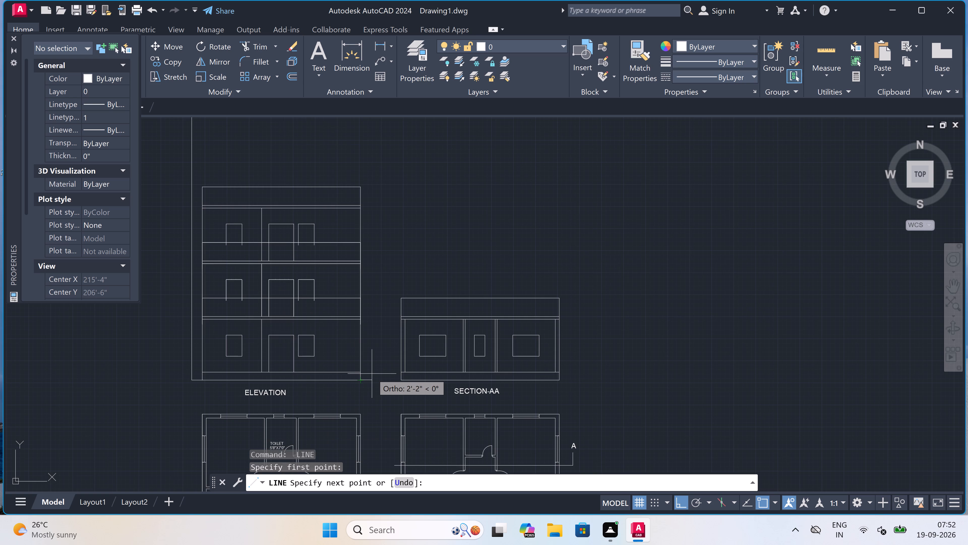
pyautogui.write("2'")
pyautogui.press('space')
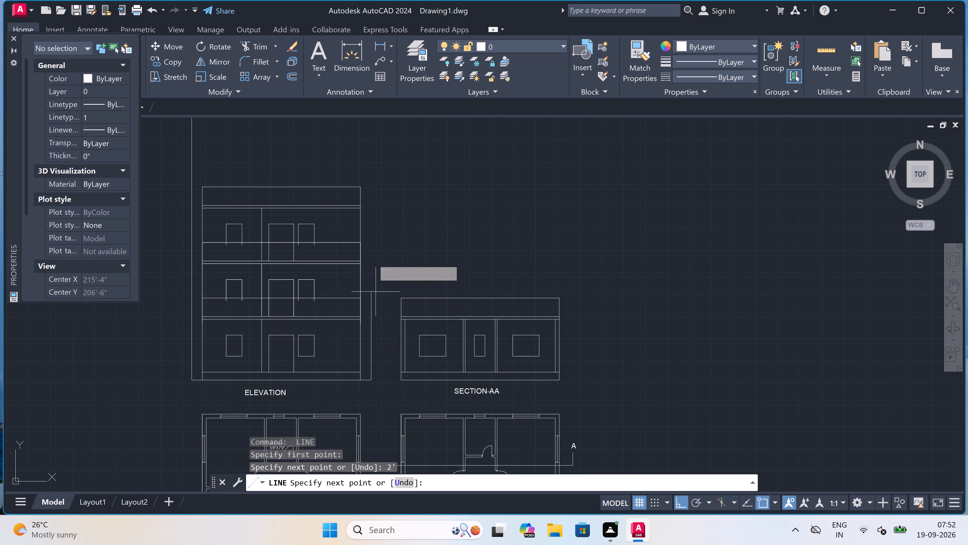
pyautogui.click(365, 162)
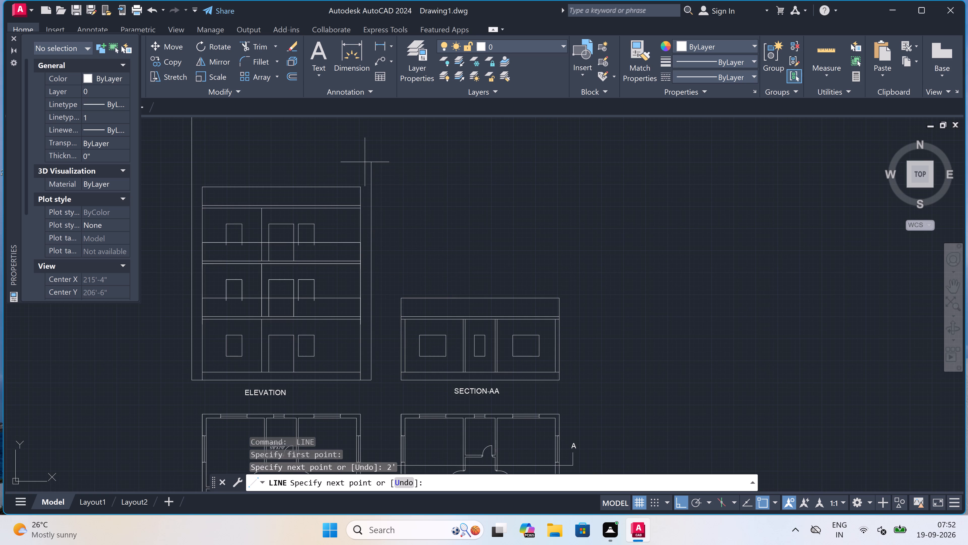
pyautogui.press('Escape')
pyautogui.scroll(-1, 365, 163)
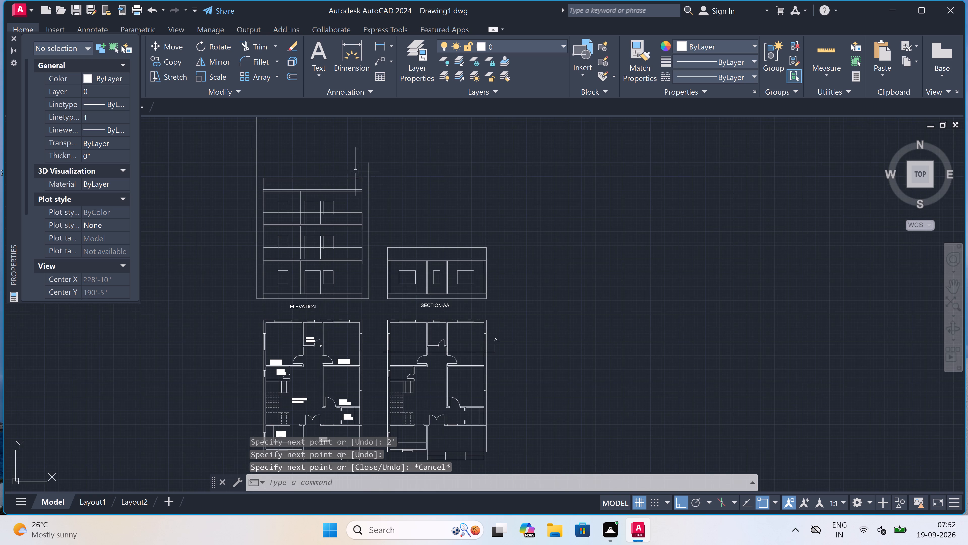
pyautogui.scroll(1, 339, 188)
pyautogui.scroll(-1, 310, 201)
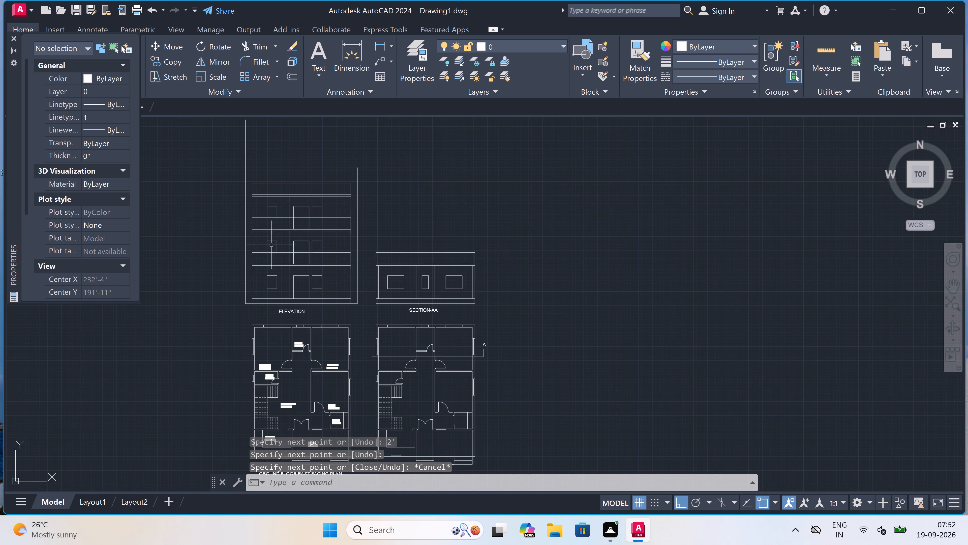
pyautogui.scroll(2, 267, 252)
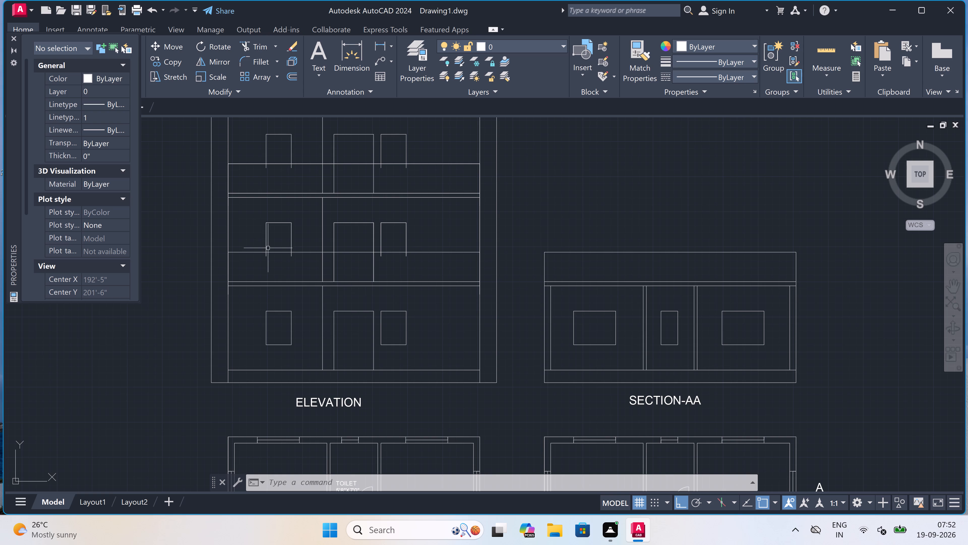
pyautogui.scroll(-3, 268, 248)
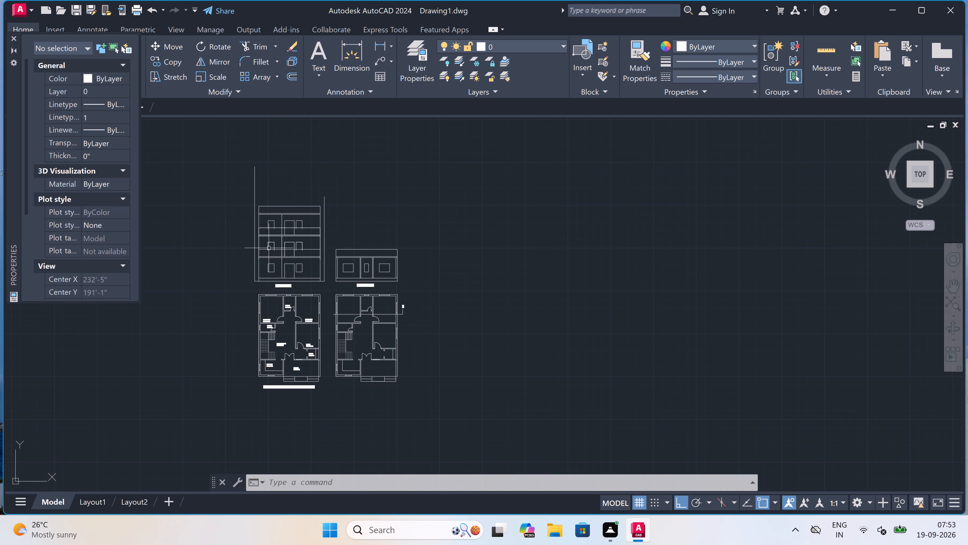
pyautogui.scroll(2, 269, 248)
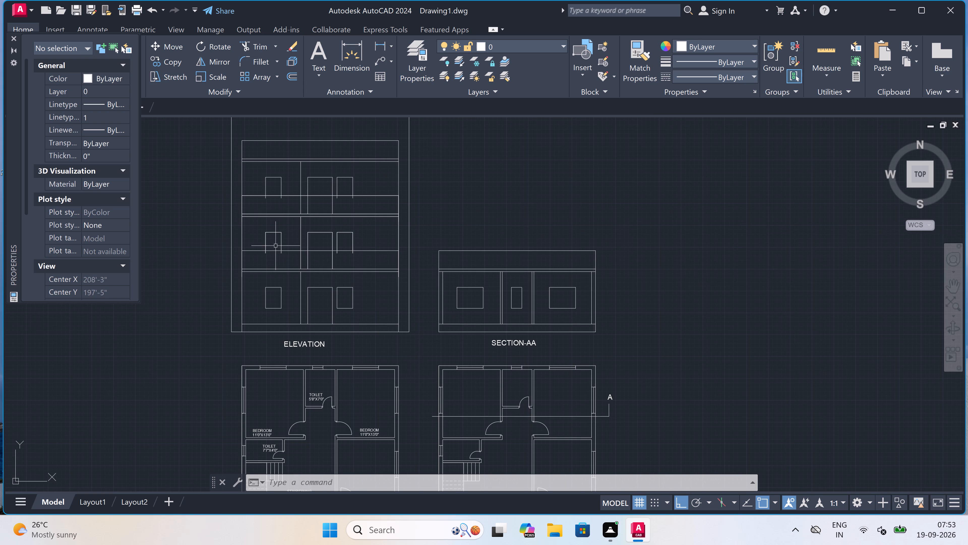
# Draw a rectangle slightly inset within the ground-floor door outline of the elevation as its inner frame.
pyautogui.scroll(1, 317, 232)
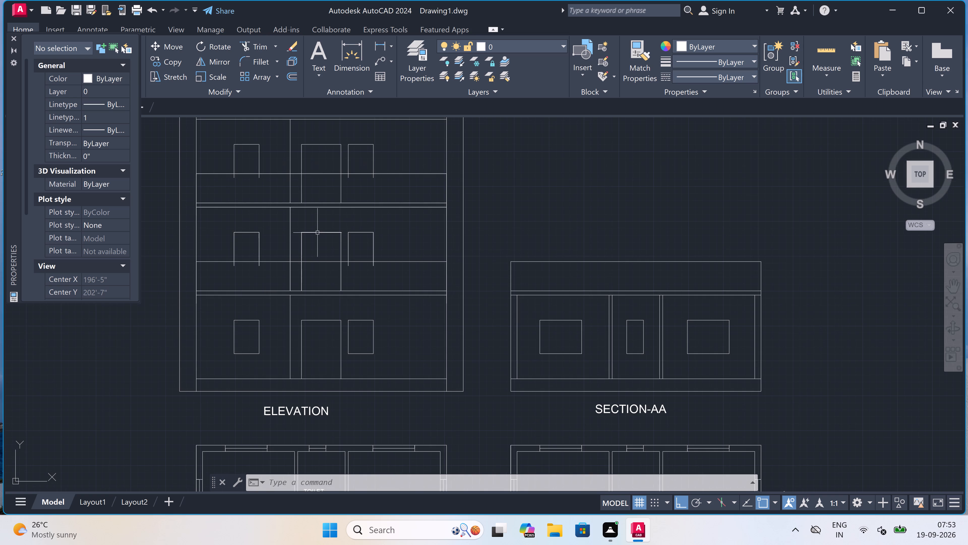
pyautogui.scroll(2, 305, 378)
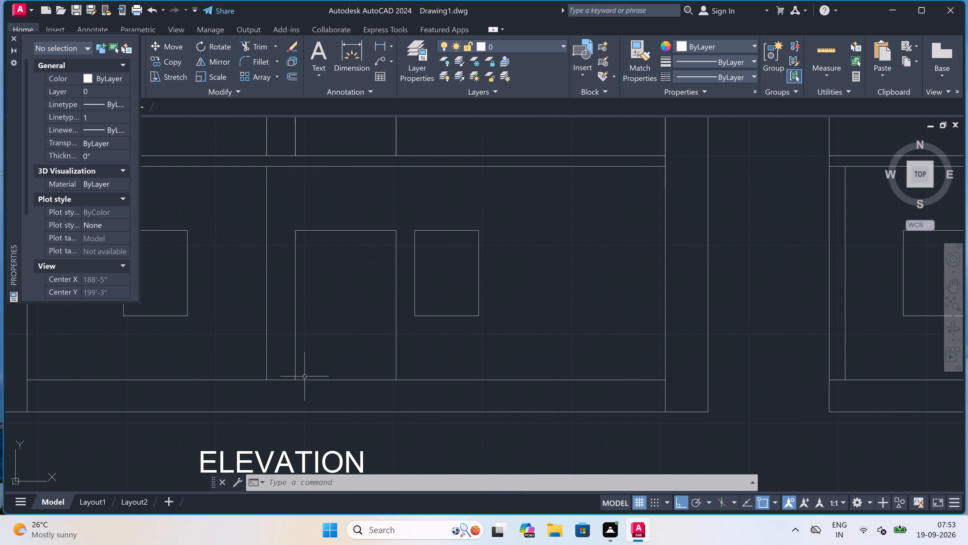
pyautogui.scroll(1, 305, 373)
pyautogui.write('RE')
pyautogui.write('C')
pyautogui.press('space')
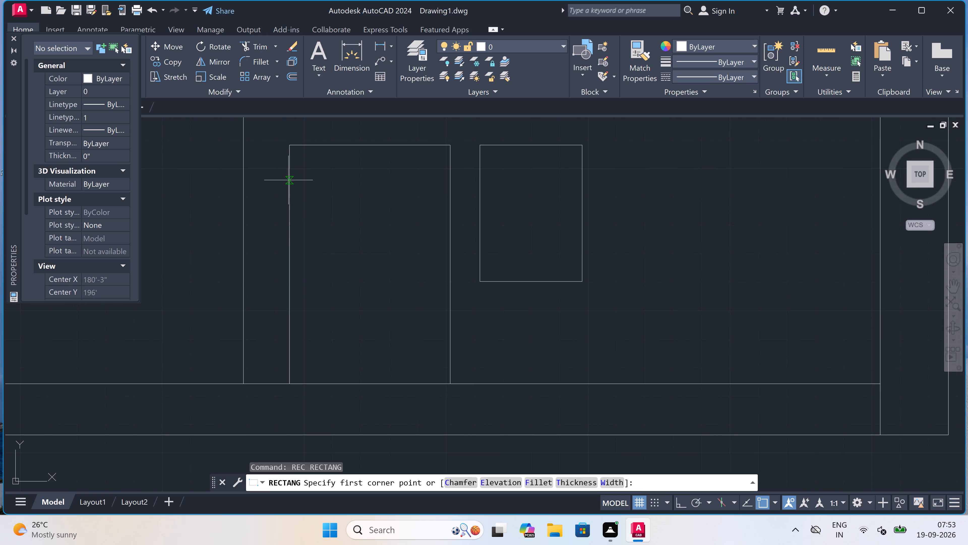
pyautogui.scroll(-3, 288, 164)
pyautogui.scroll(4, 288, 149)
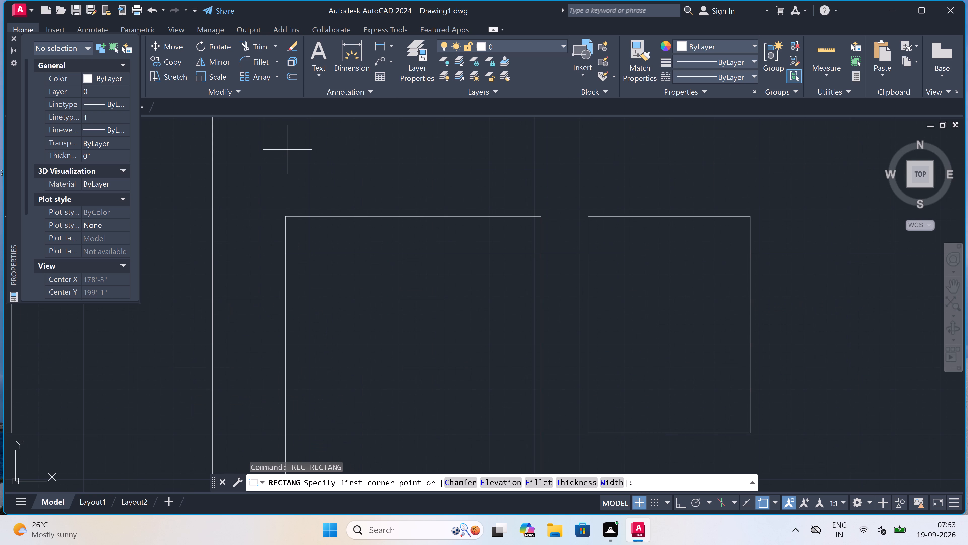
pyautogui.scroll(2, 288, 221)
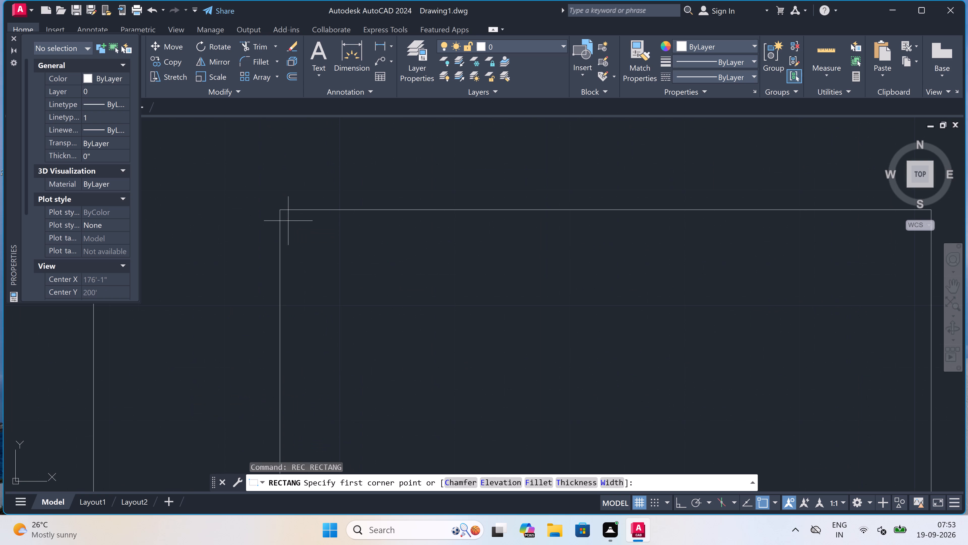
pyautogui.click(288, 221)
pyautogui.scroll(-5, 407, 295)
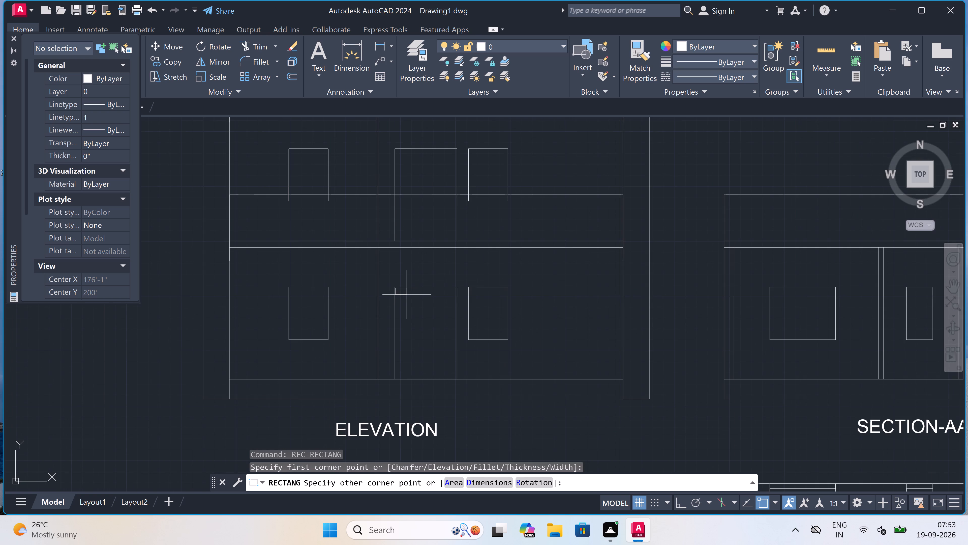
pyautogui.scroll(3, 448, 385)
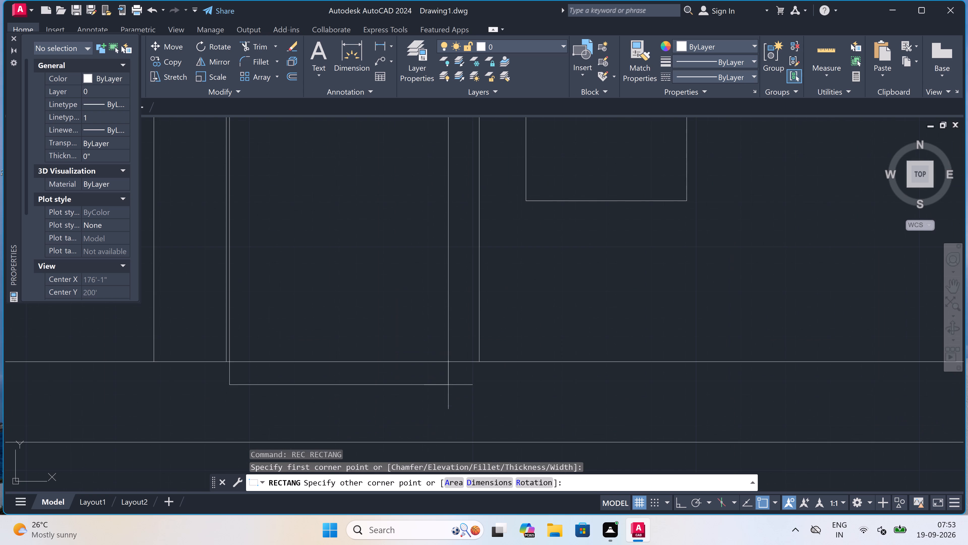
pyautogui.scroll(2, 469, 348)
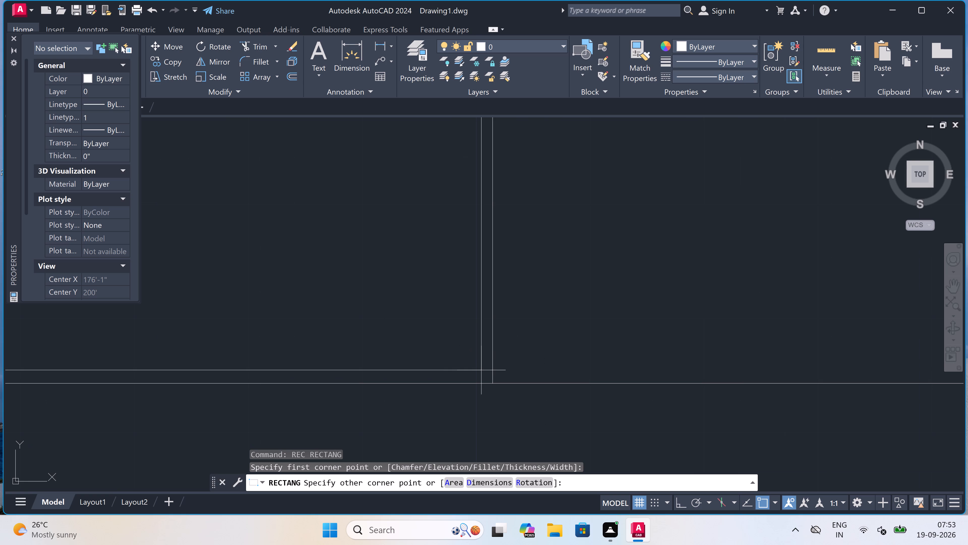
pyautogui.click(481, 370)
# Draw a slightly inset rectangle inside the ground-floor window outline to the right of the door as its inner frame.
pyautogui.scroll(-4, 410, 313)
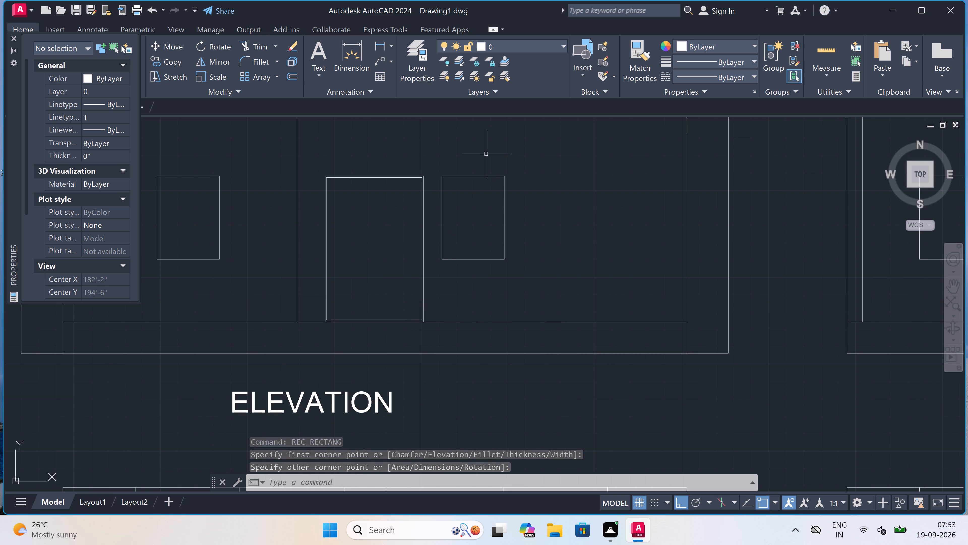
pyautogui.press('space')
pyautogui.scroll(3, 449, 184)
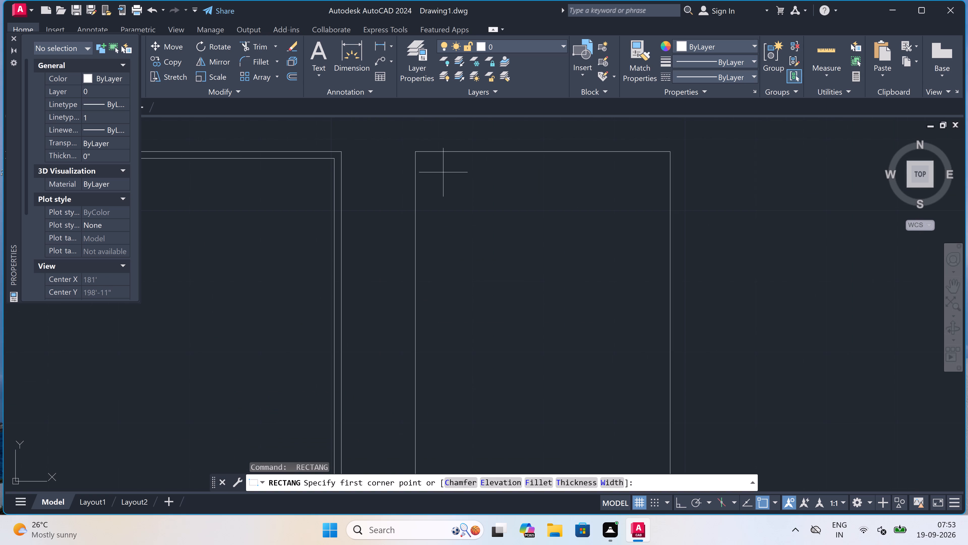
pyautogui.scroll(1, 424, 161)
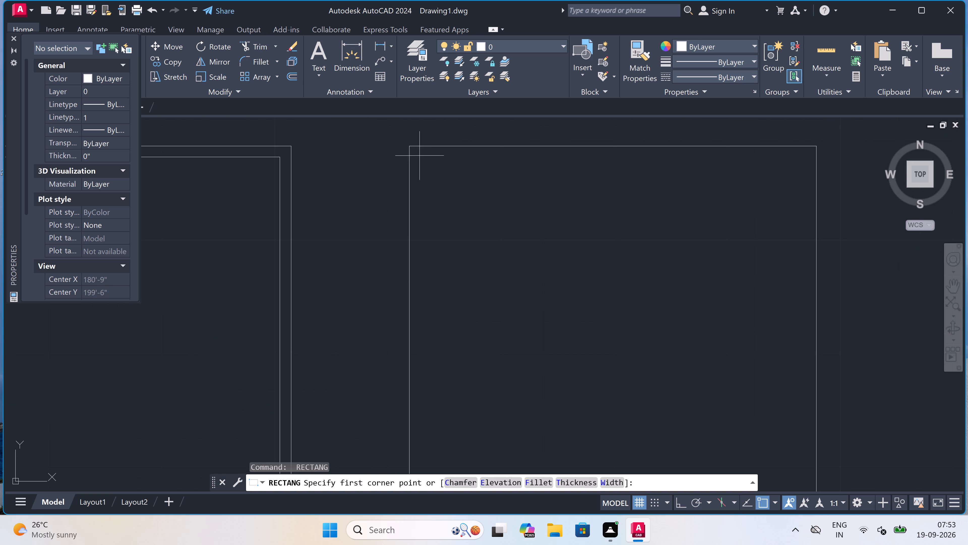
pyautogui.click(418, 156)
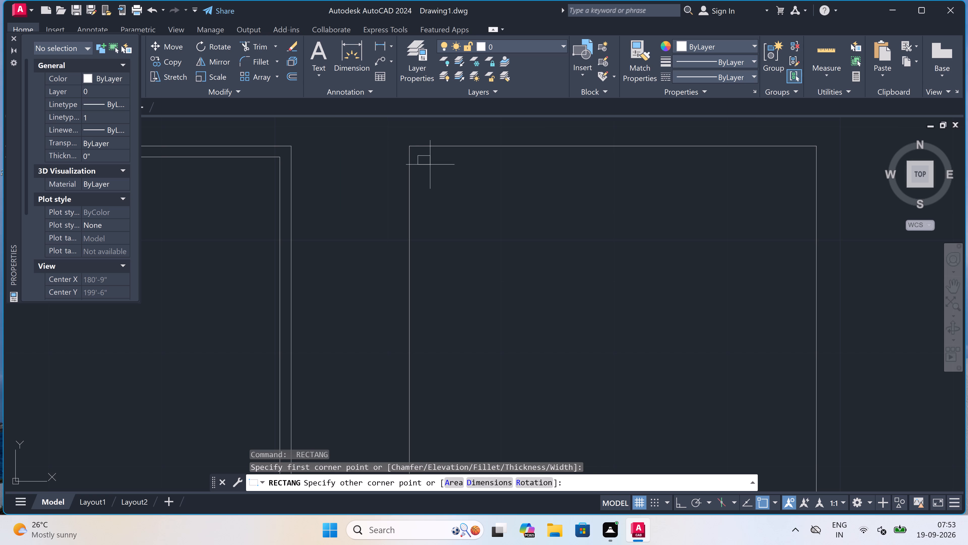
pyautogui.scroll(-3, 581, 251)
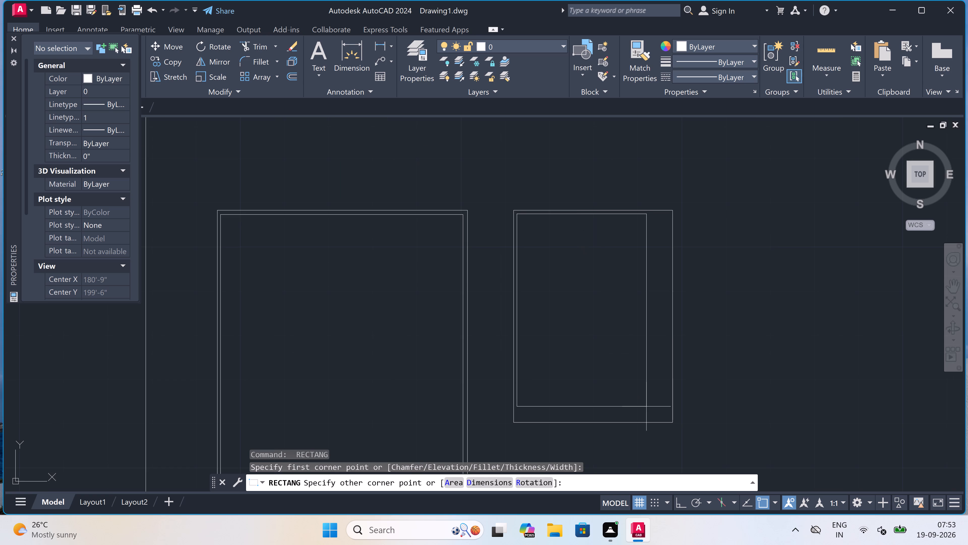
pyautogui.scroll(3, 669, 418)
pyautogui.click(664, 421)
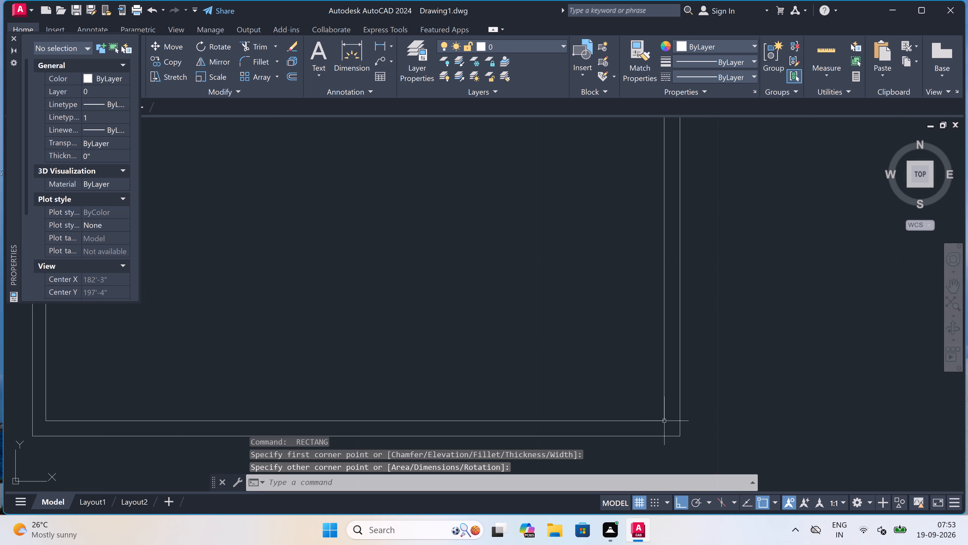
# Draw a slightly inset rectangle inside the ground-floor window outline to the left of the door as its inner frame.
pyautogui.scroll(-7, 534, 331)
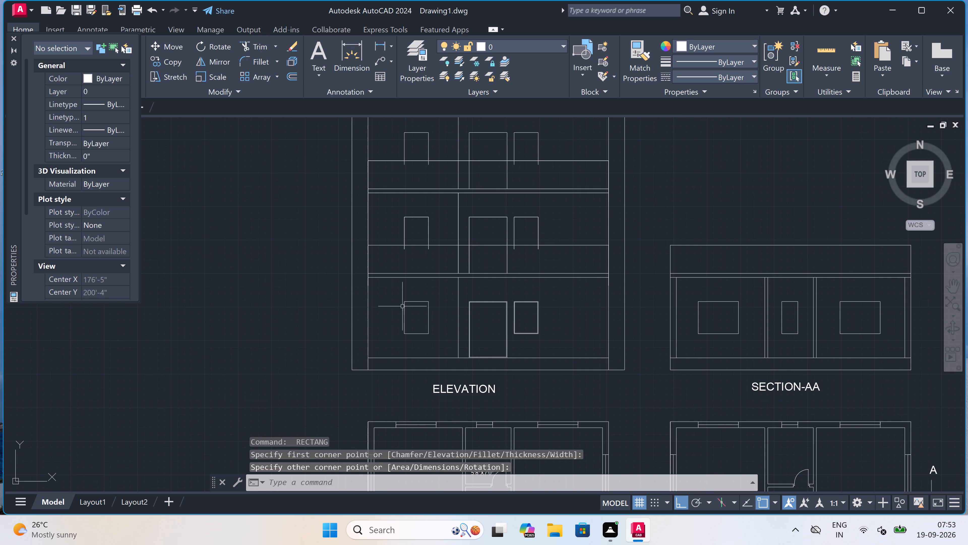
pyautogui.press('space')
pyautogui.scroll(2, 397, 307)
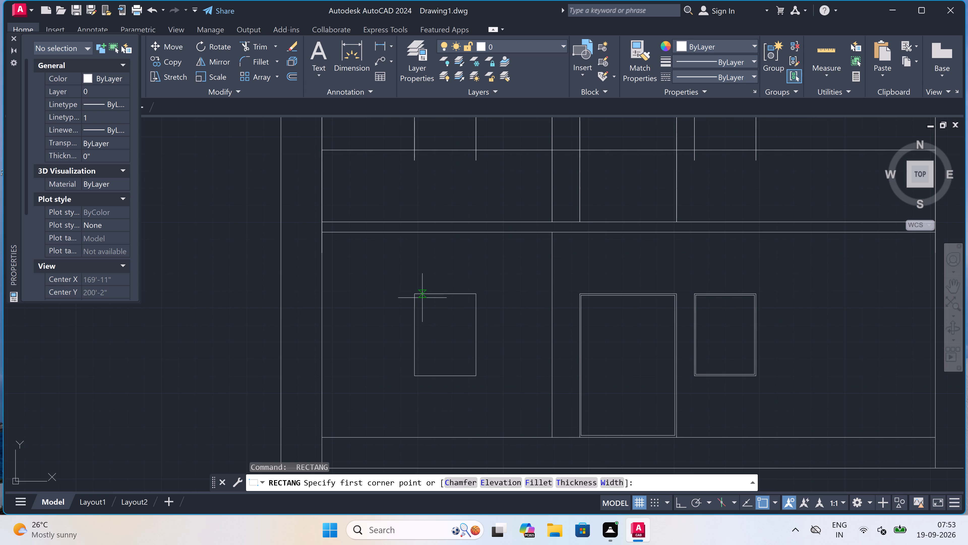
pyautogui.scroll(4, 422, 298)
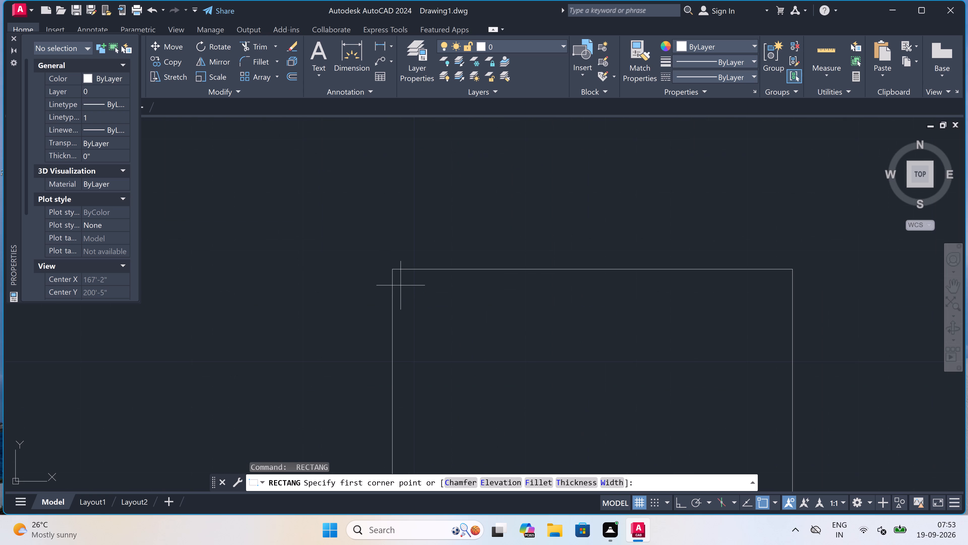
pyautogui.scroll(1, 401, 282)
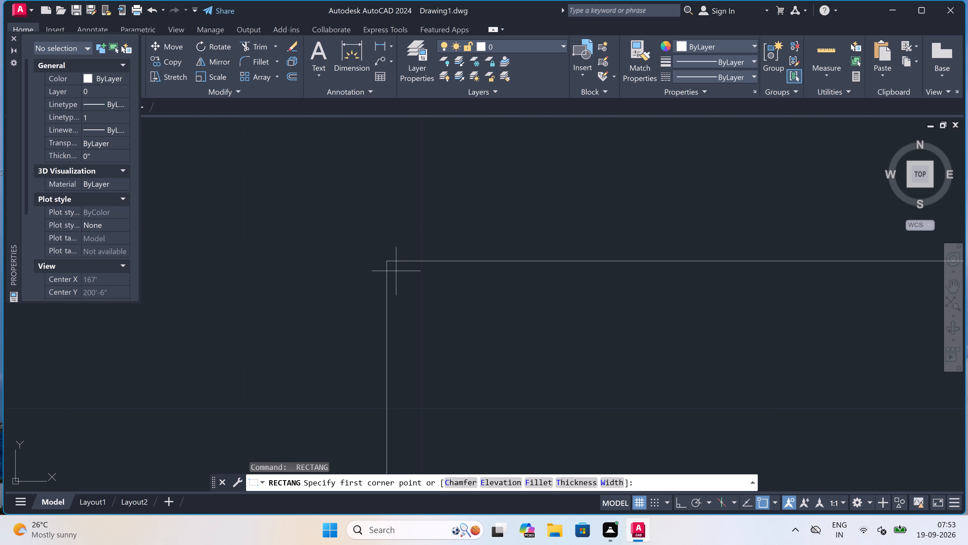
pyautogui.click(398, 275)
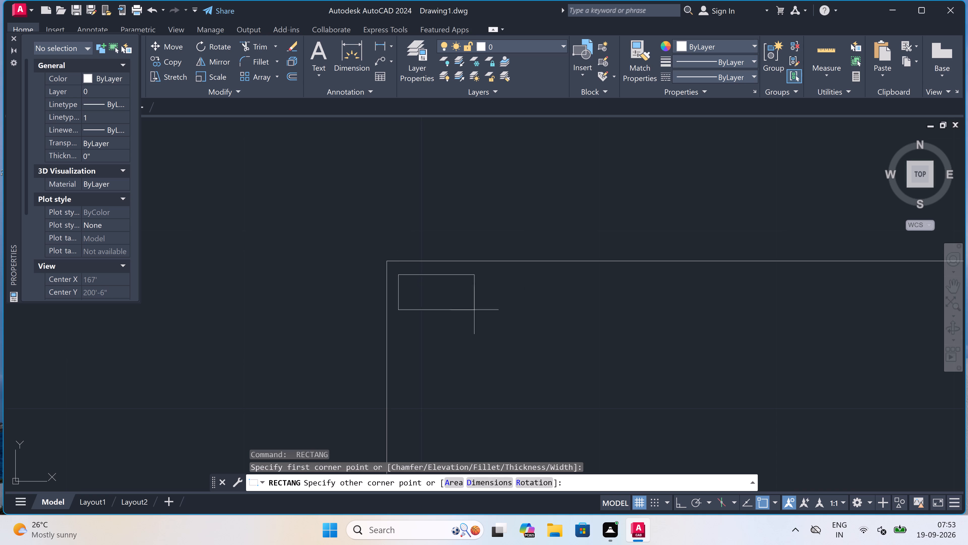
pyautogui.scroll(-6, 617, 347)
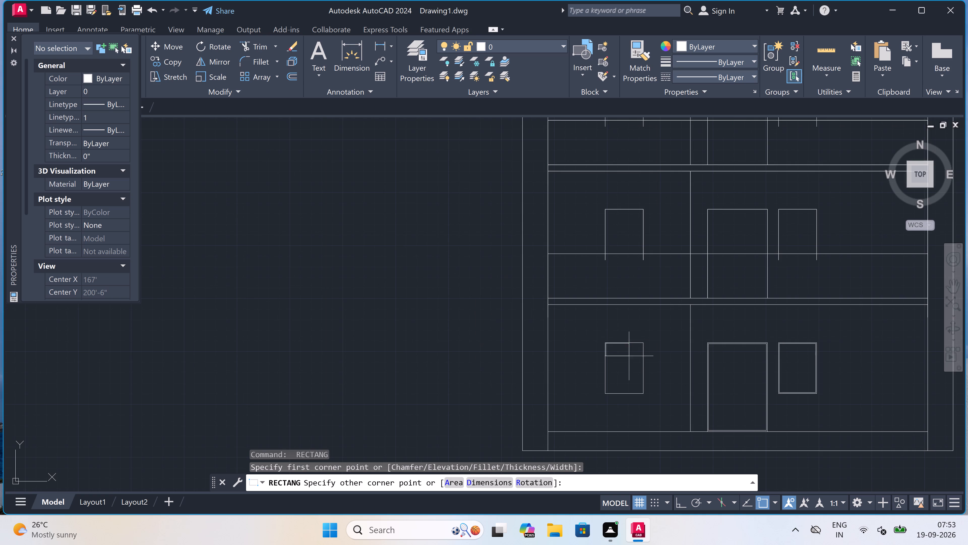
pyautogui.scroll(3, 645, 385)
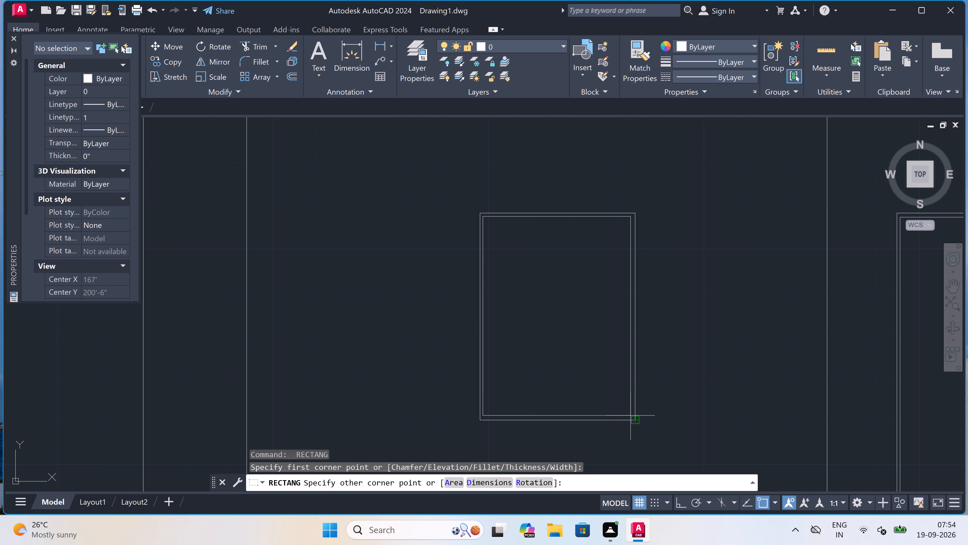
pyautogui.scroll(3, 630, 416)
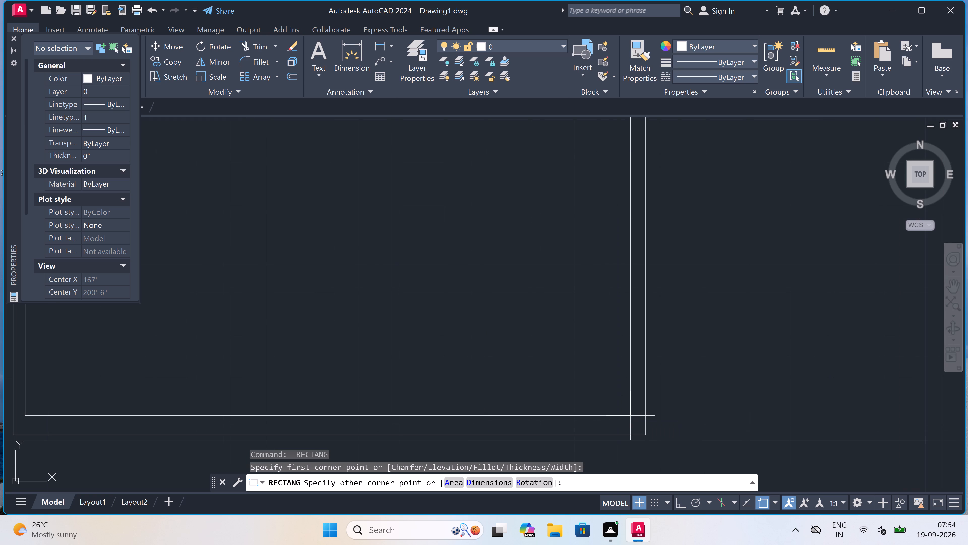
pyautogui.click(633, 418)
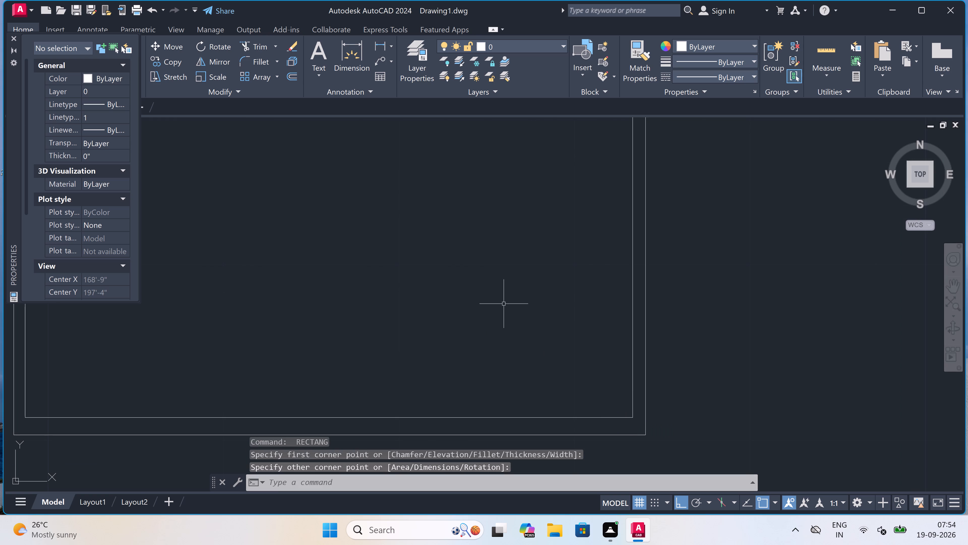
# Draw a vertical centre line from the top to the bottom of the ground-floor door's inner frame, dividing it into two leaves.
pyautogui.scroll(-6, 493, 295)
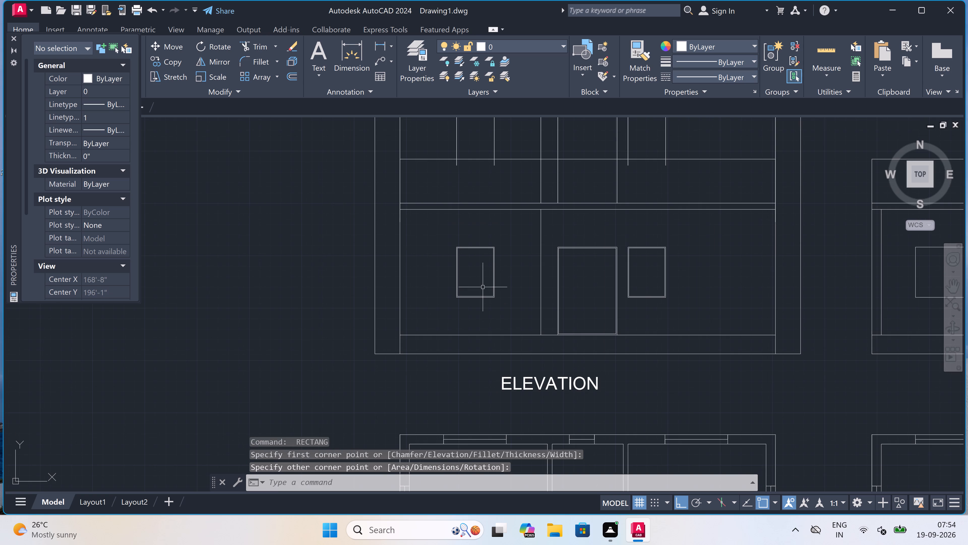
pyautogui.scroll(1, 483, 287)
pyautogui.scroll(-1, 483, 287)
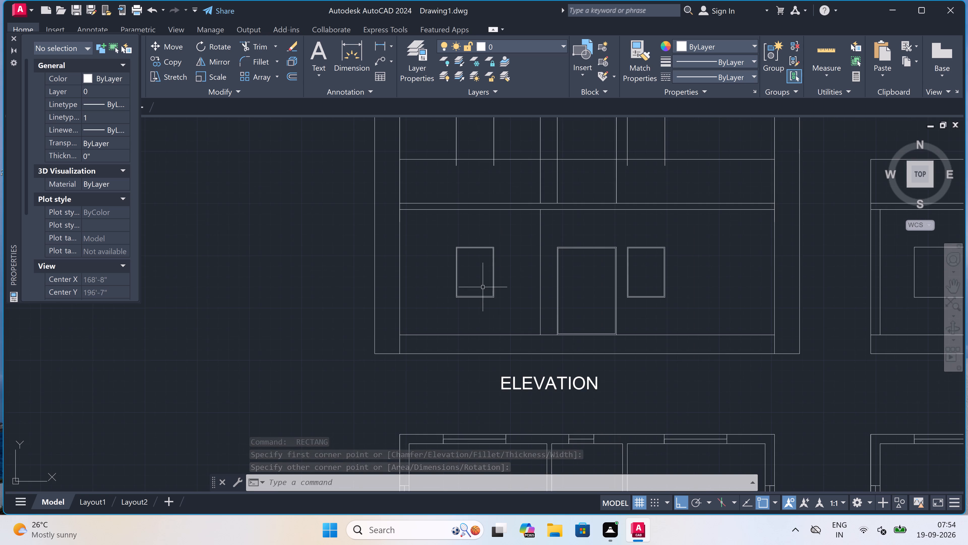
pyautogui.scroll(-3, 483, 287)
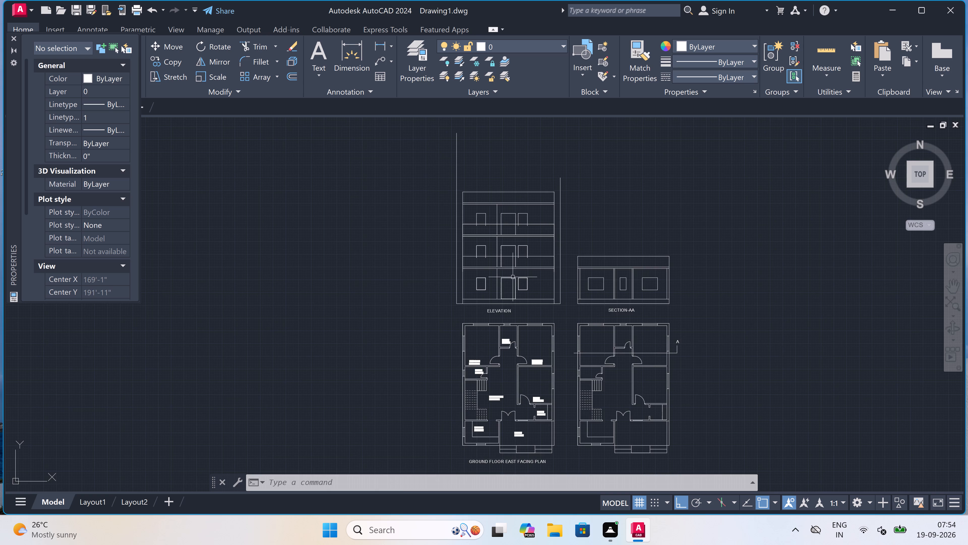
pyautogui.scroll(2, 513, 277)
pyautogui.scroll(2, 504, 313)
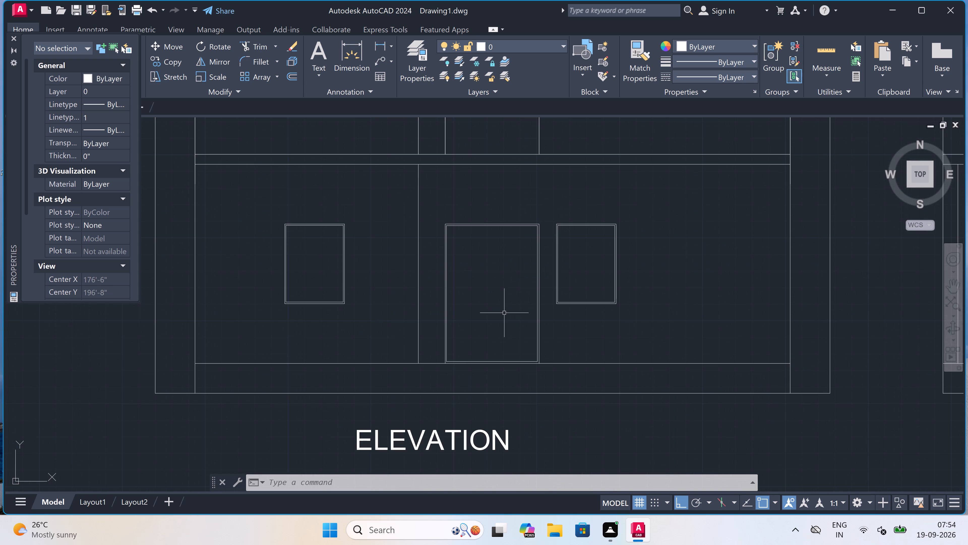
pyautogui.press('l')
pyautogui.press('space')
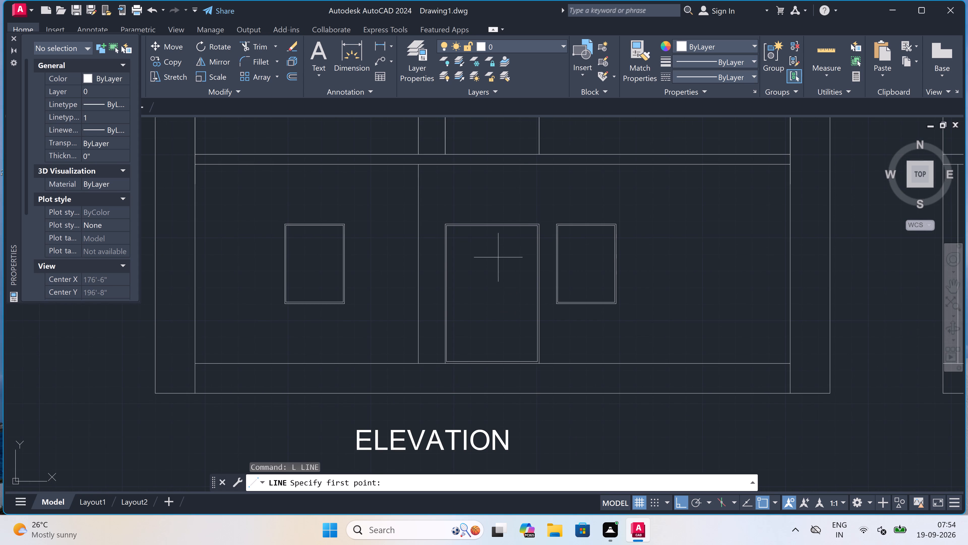
pyautogui.click(491, 227)
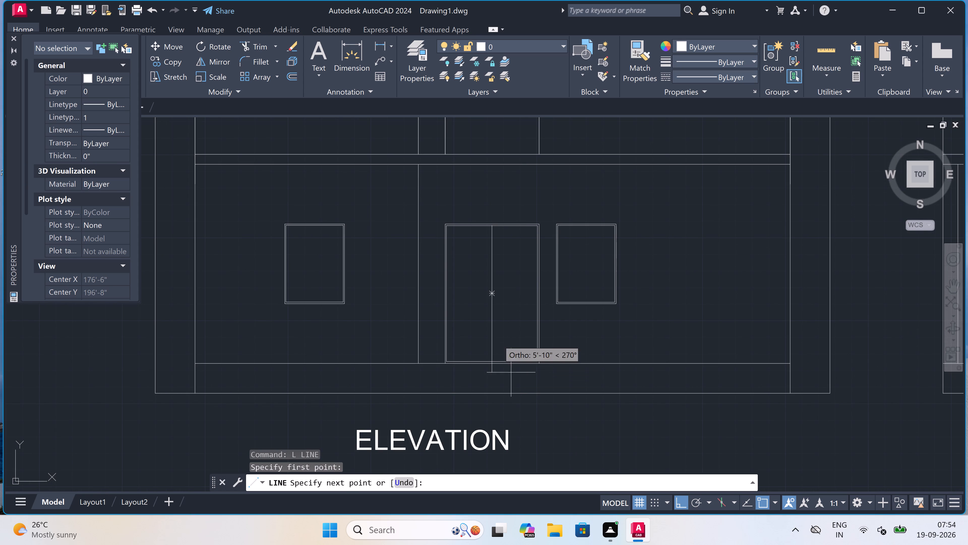
pyautogui.scroll(2, 501, 350)
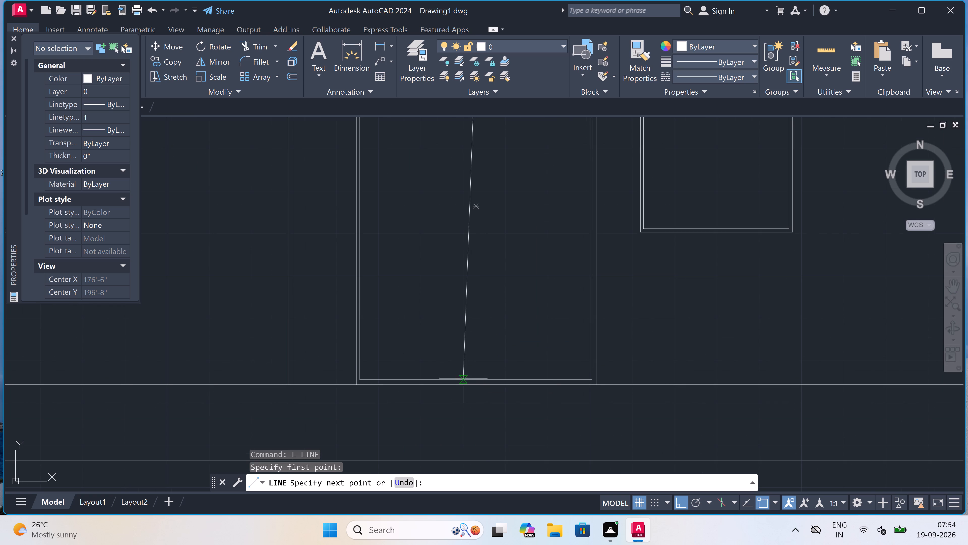
pyautogui.click(474, 377)
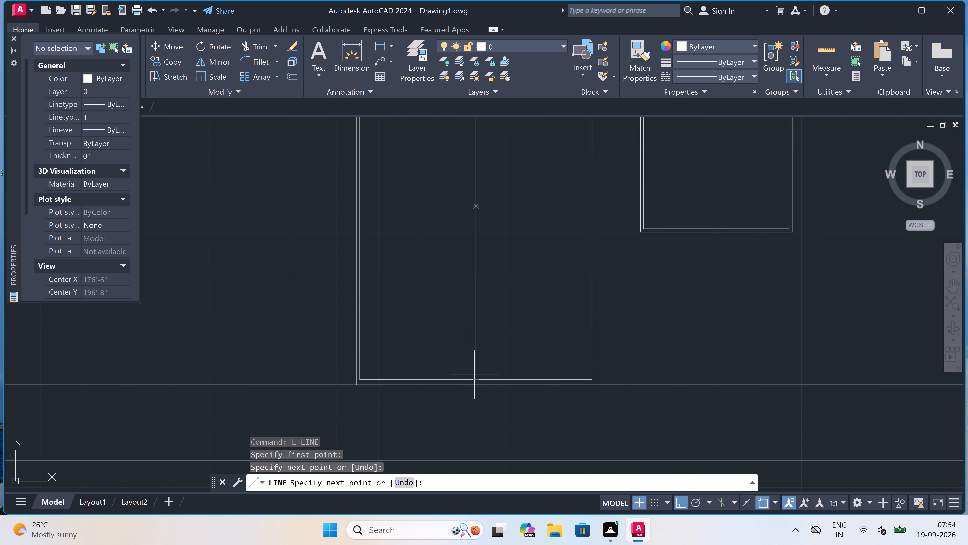
pyautogui.press('Escape')
# Draw a small horizontal rectangle as a handle just right of the door's centre line, around mid-height.
pyautogui.press('r')
pyautogui.write('EC')
pyautogui.press('space')
pyautogui.scroll(-2, 471, 328)
pyautogui.scroll(3, 471, 277)
pyautogui.click(475, 280)
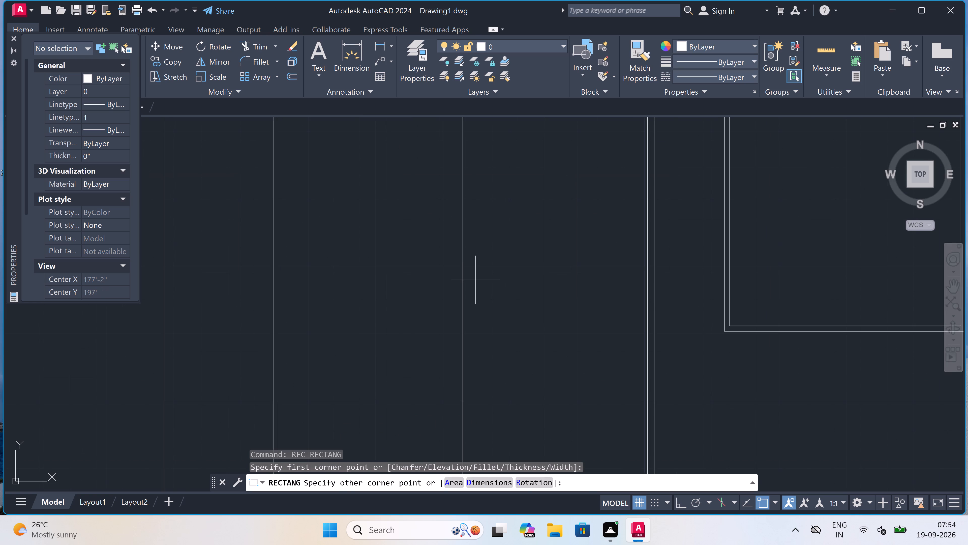
pyautogui.click(503, 287)
# Copy the handle rectangle about 8" straight left onto the door's other leaf.
pyautogui.click(511, 273)
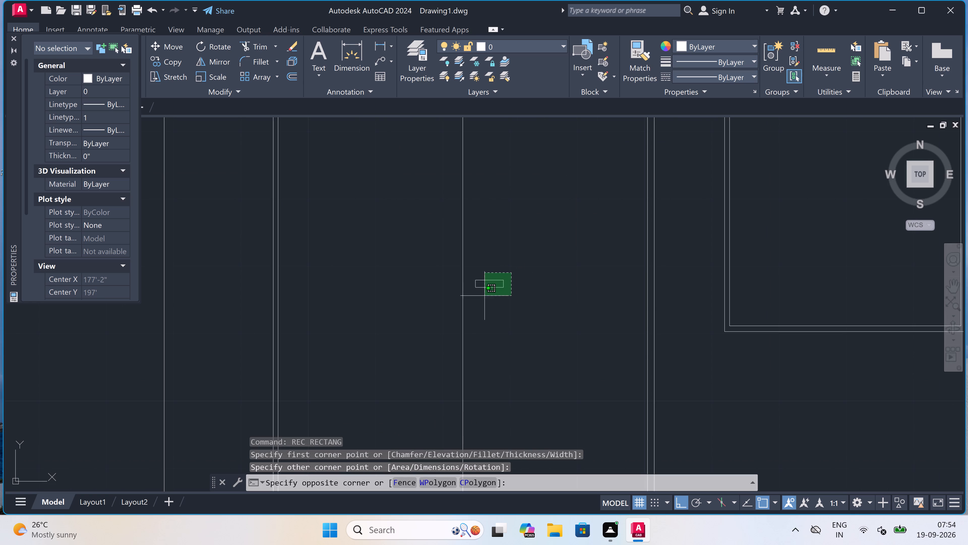
pyautogui.click(472, 297)
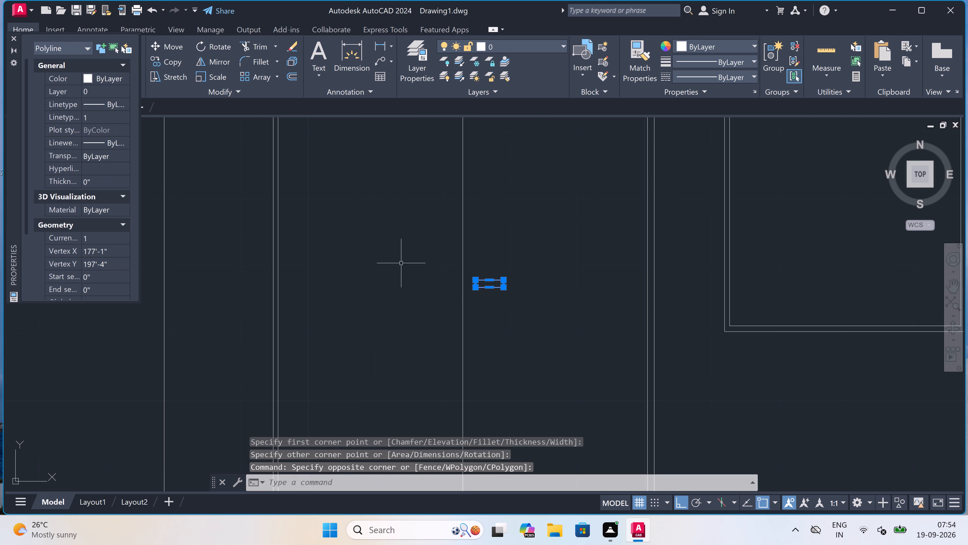
pyautogui.click(155, 58)
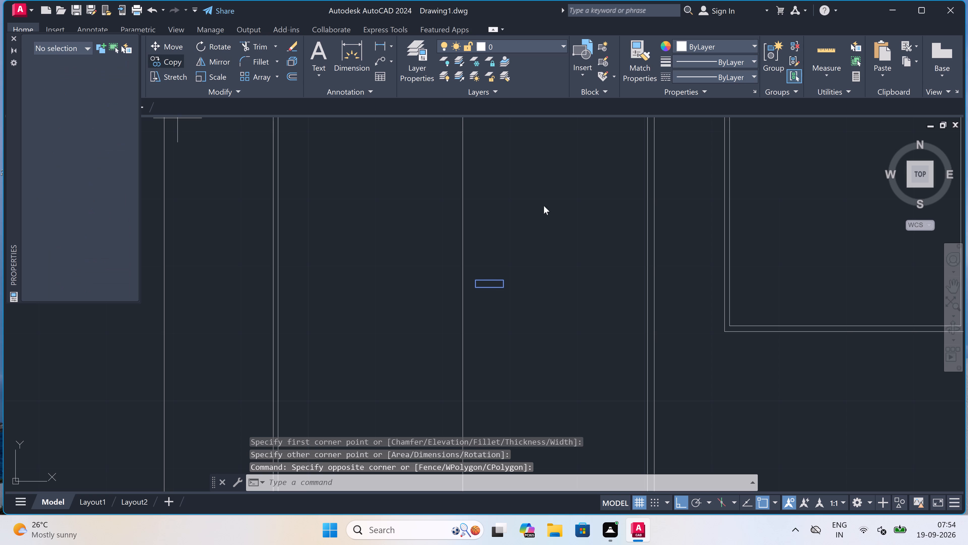
pyautogui.click(492, 280)
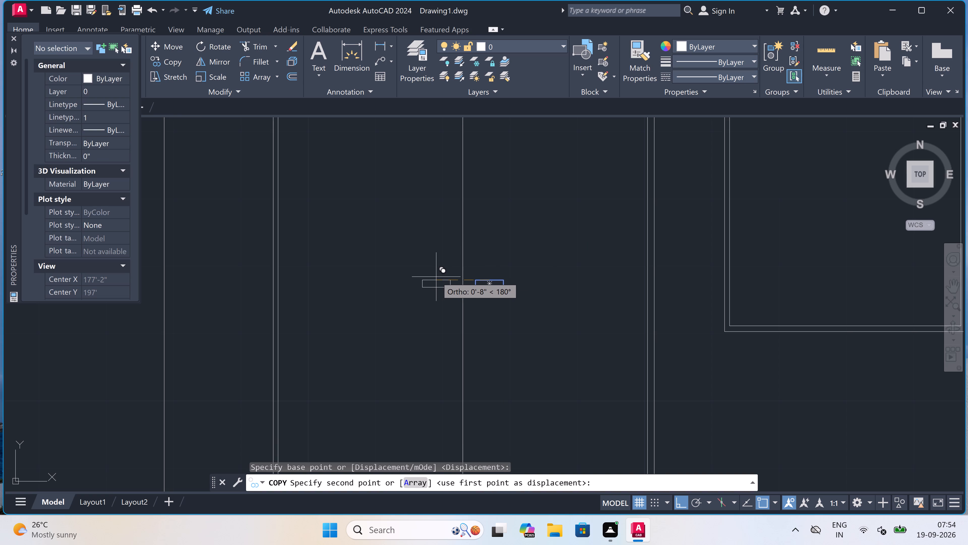
pyautogui.click(436, 277)
pyautogui.press('Escape')
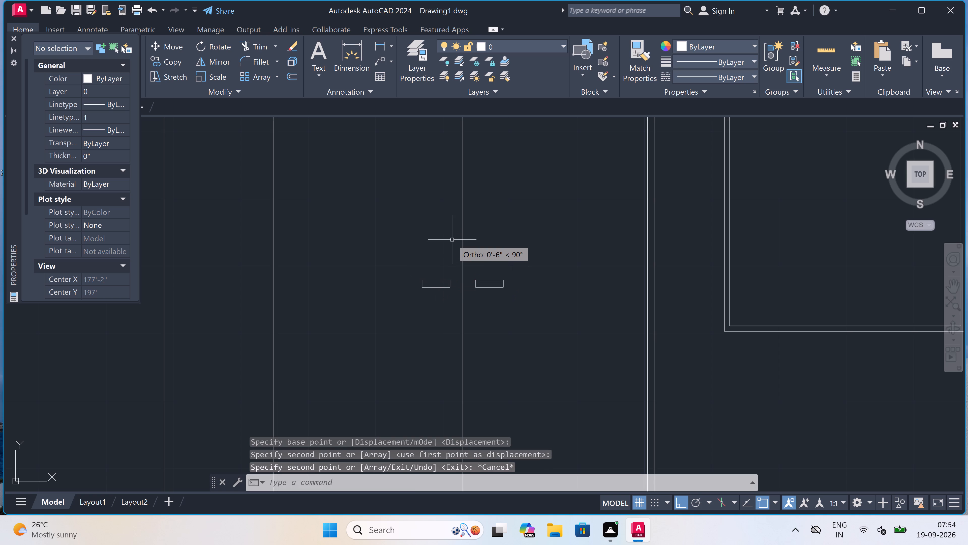
# Start a line at the bottom end of the ground-floor door's centre line and draw it 1" left along the inner frame.
pyautogui.scroll(-3, 452, 240)
pyautogui.scroll(1, 453, 239)
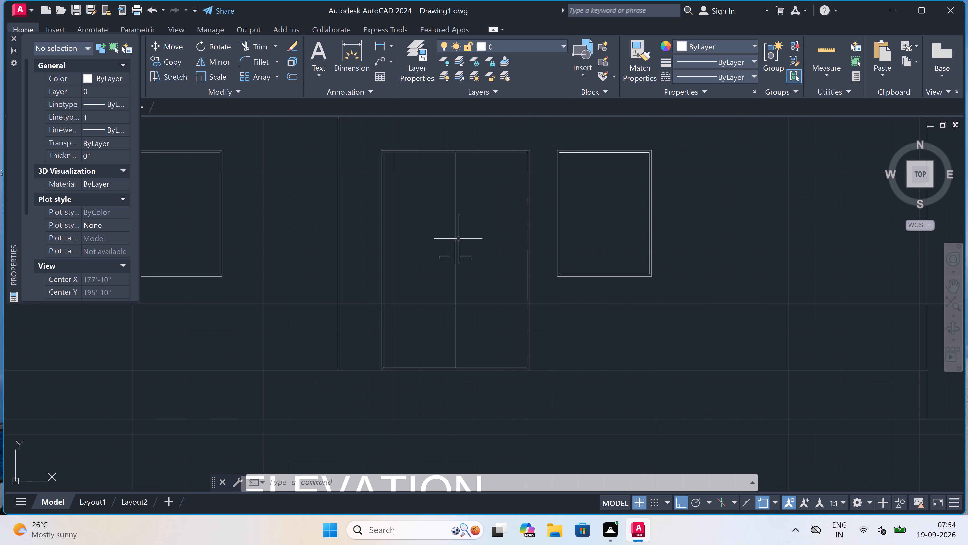
pyautogui.scroll(3, 453, 362)
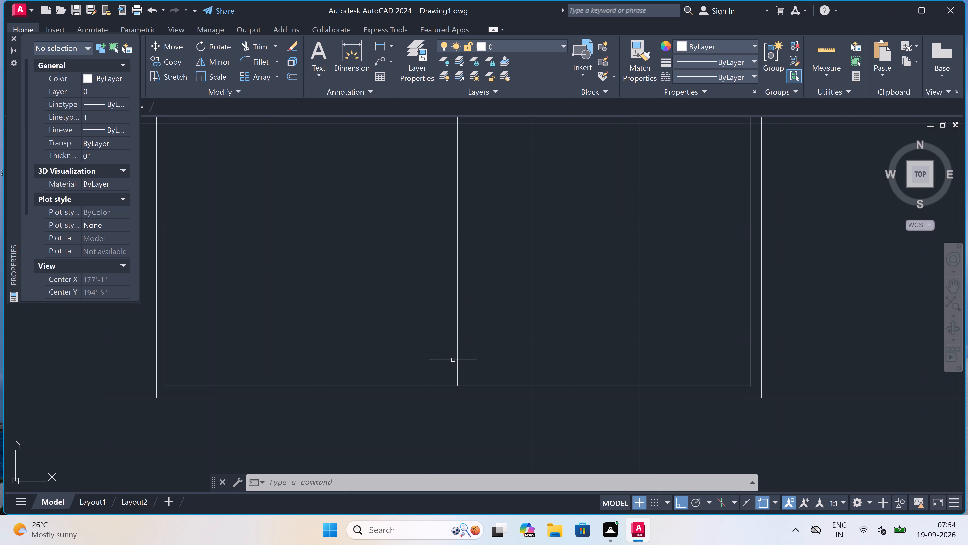
pyautogui.press('l')
pyautogui.press('space')
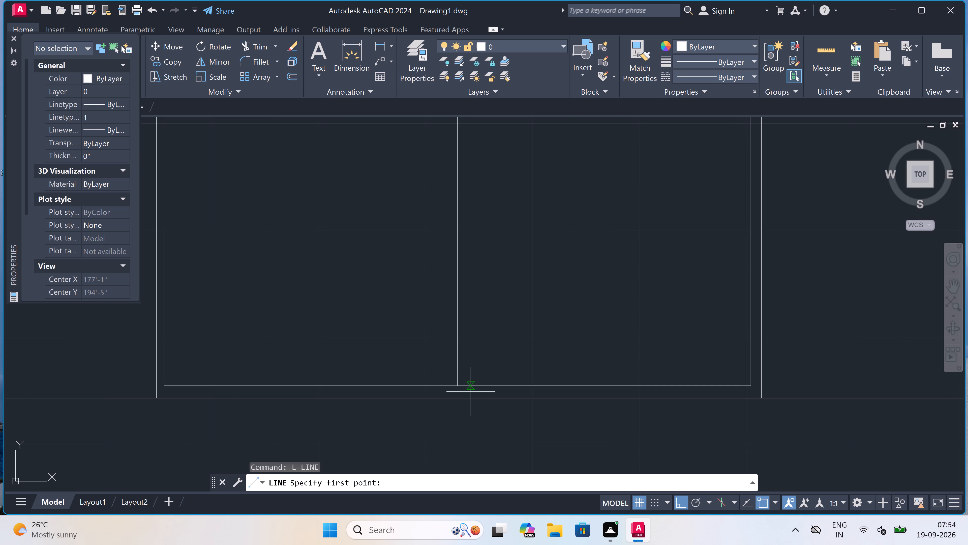
pyautogui.scroll(-2, 471, 392)
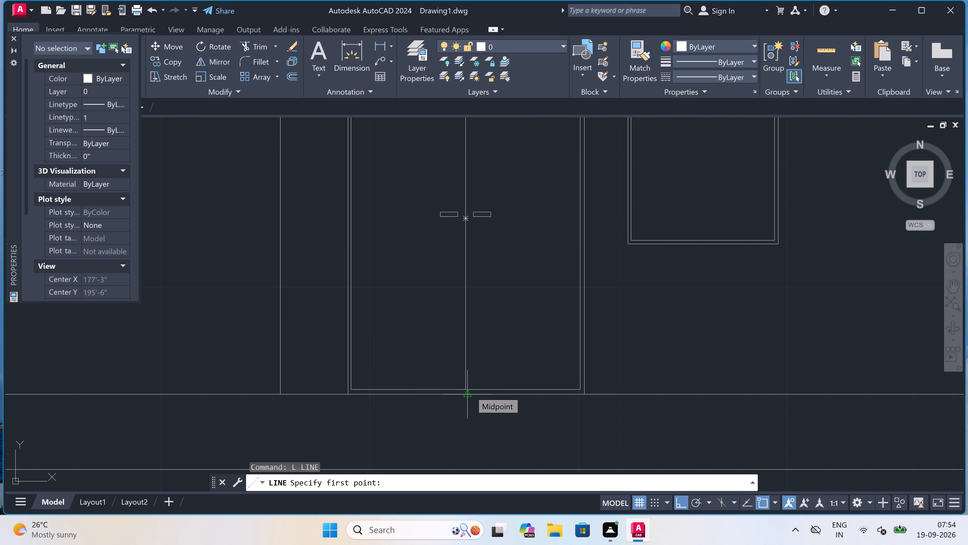
pyautogui.scroll(3, 471, 392)
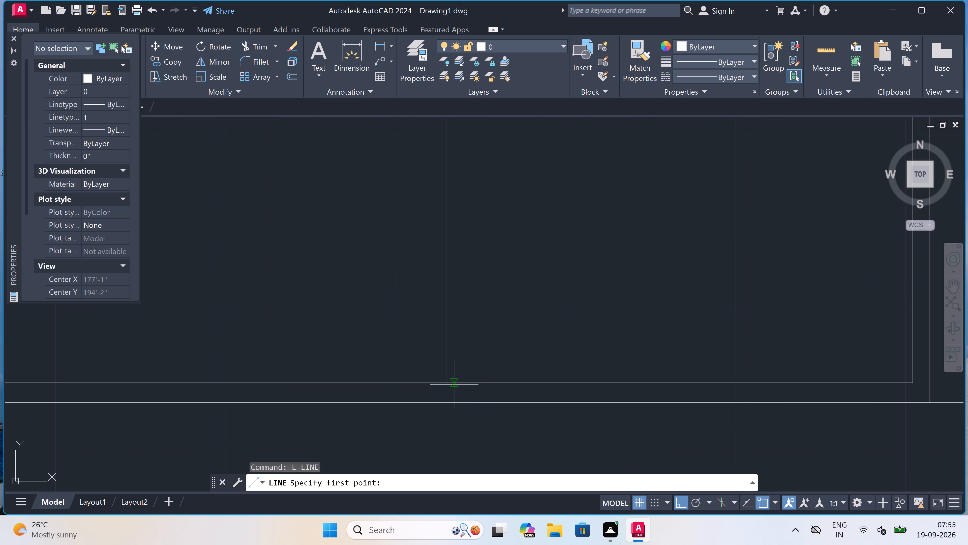
pyautogui.click(441, 385)
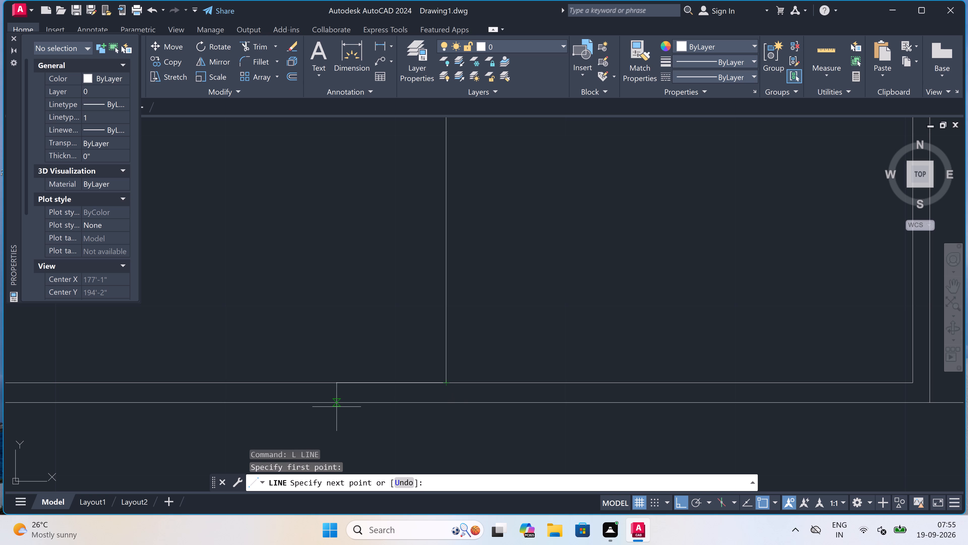
pyautogui.write("1'")
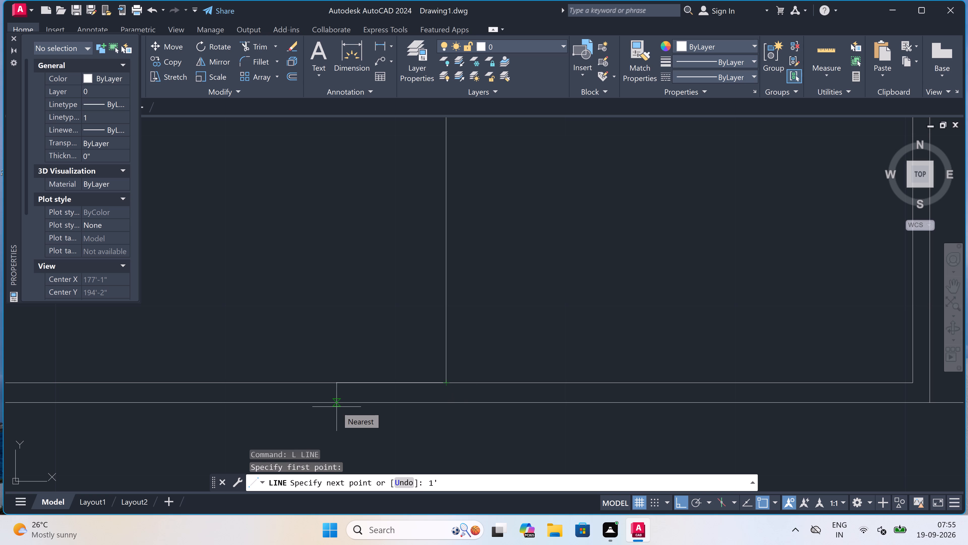
pyautogui.press('BackSpace')
pyautogui.write('"')
pyautogui.press('space')
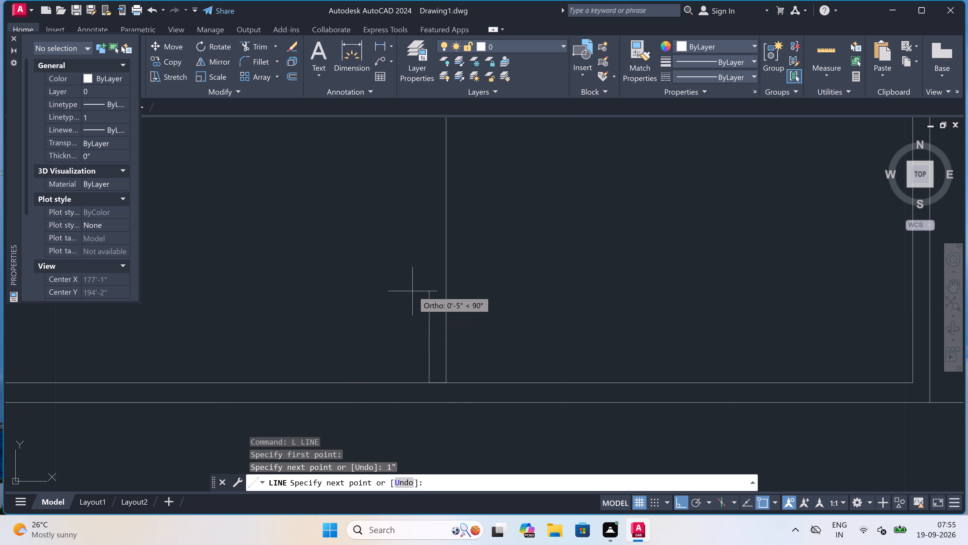
# Continue the line straight up to the top edge of the door's inner frame, parallel to the centre line.
pyautogui.scroll(-5, 416, 289)
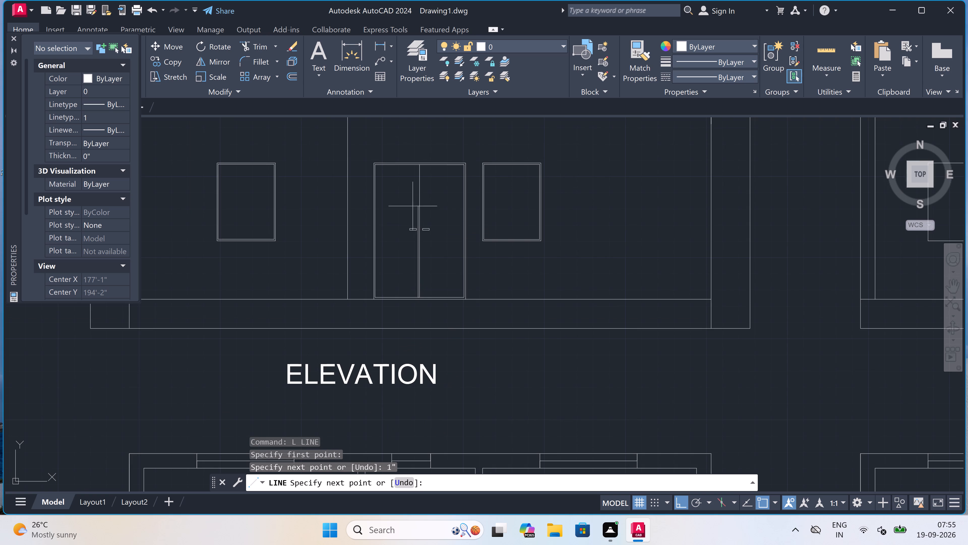
pyautogui.scroll(2, 416, 196)
pyautogui.scroll(-1, 416, 196)
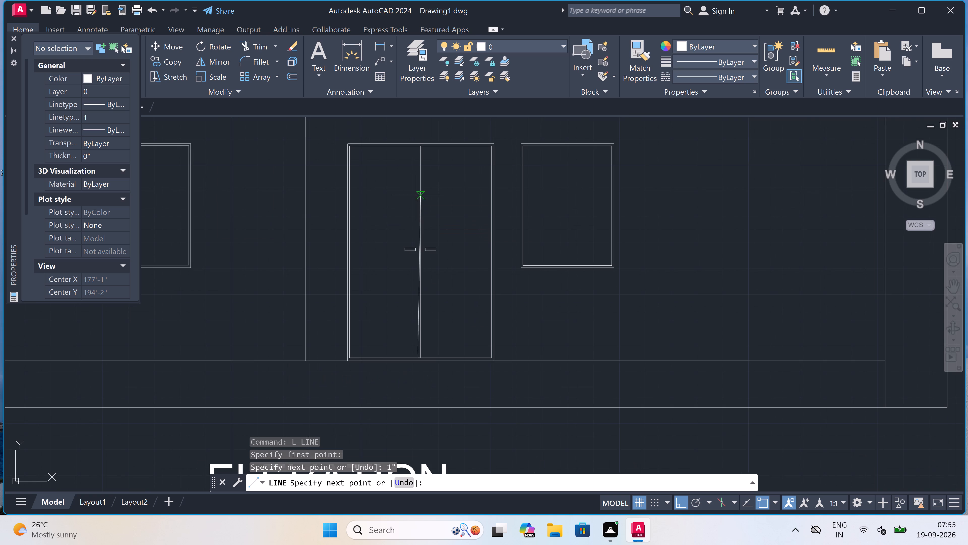
pyautogui.scroll(2, 415, 151)
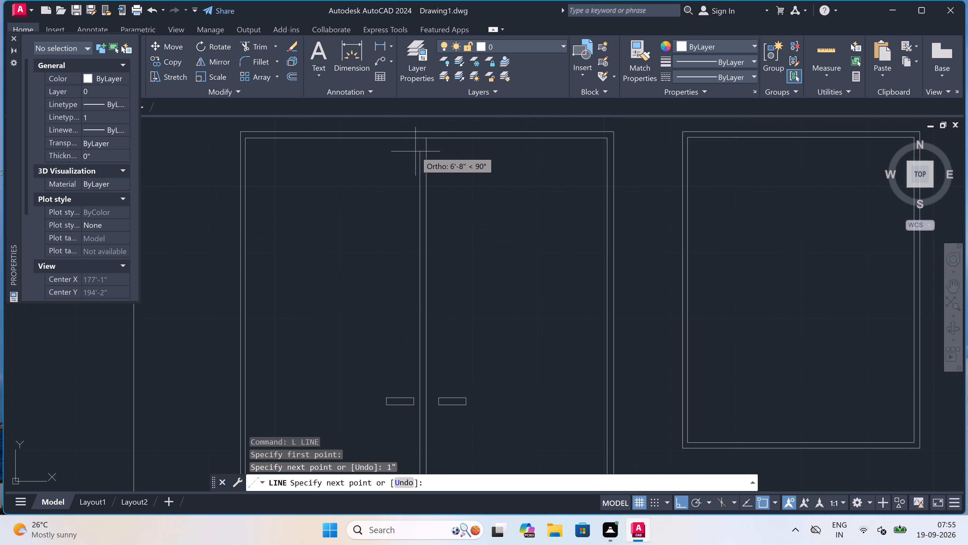
pyautogui.click(421, 139)
pyautogui.press('Escape')
pyautogui.scroll(-2, 421, 143)
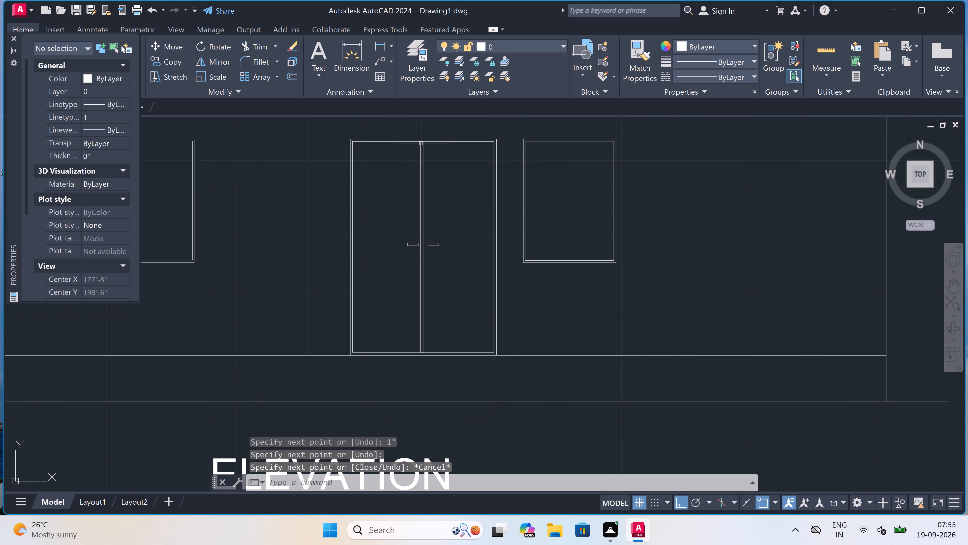
# Delete the handle rectangle on the door's left leaf.
pyautogui.scroll(2, 409, 243)
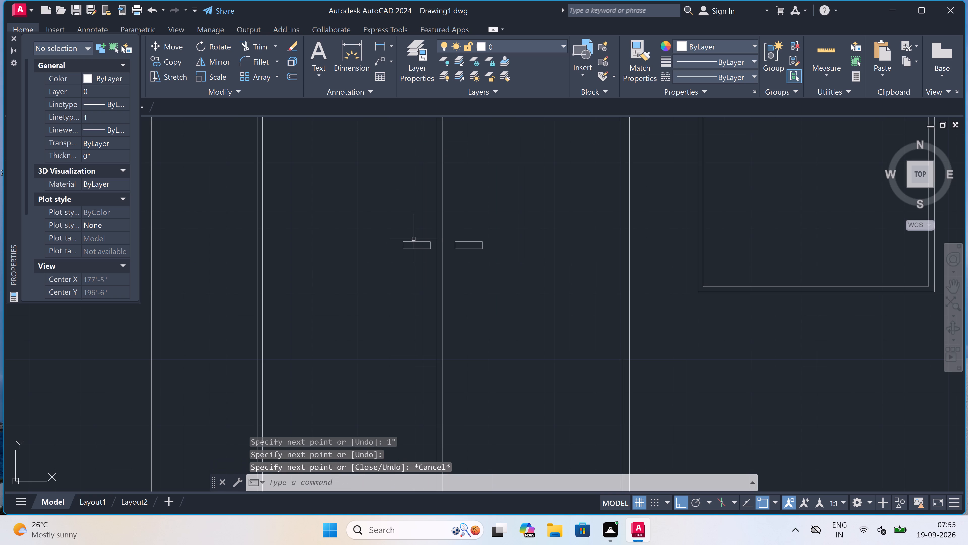
pyautogui.click(426, 235)
pyautogui.click(397, 265)
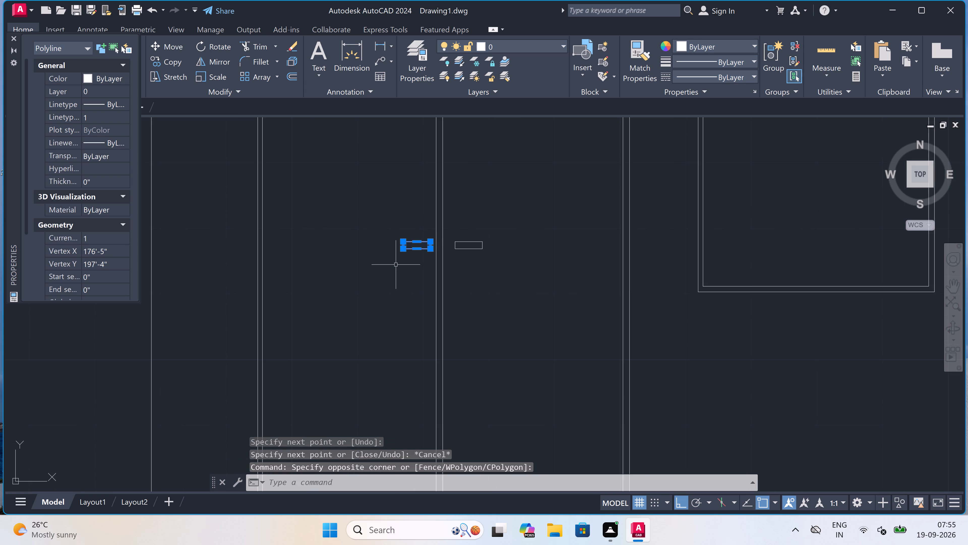
pyautogui.press('Delete')
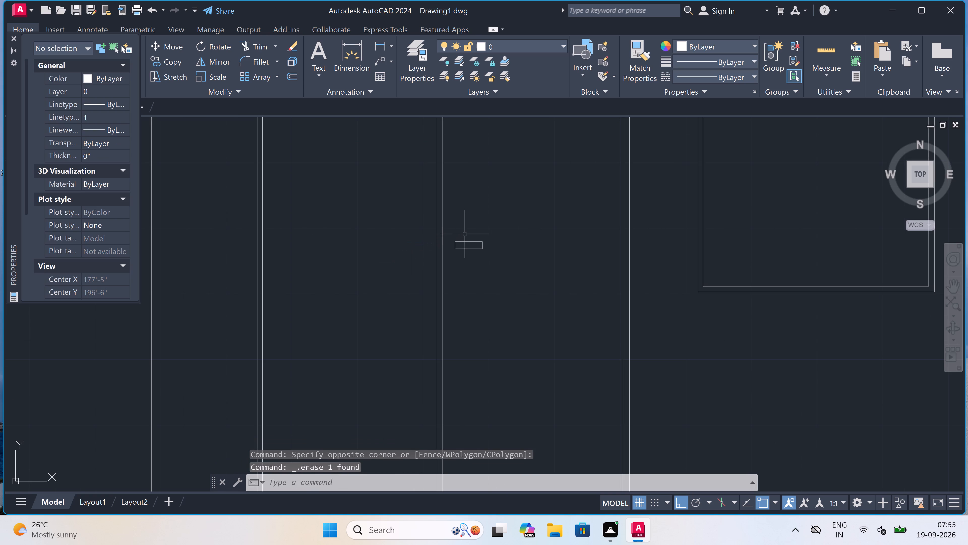
# Copy the right leaf's handle rectangle from its centre about 9" straight left onto the left leaf.
pyautogui.click(469, 233)
pyautogui.click(455, 267)
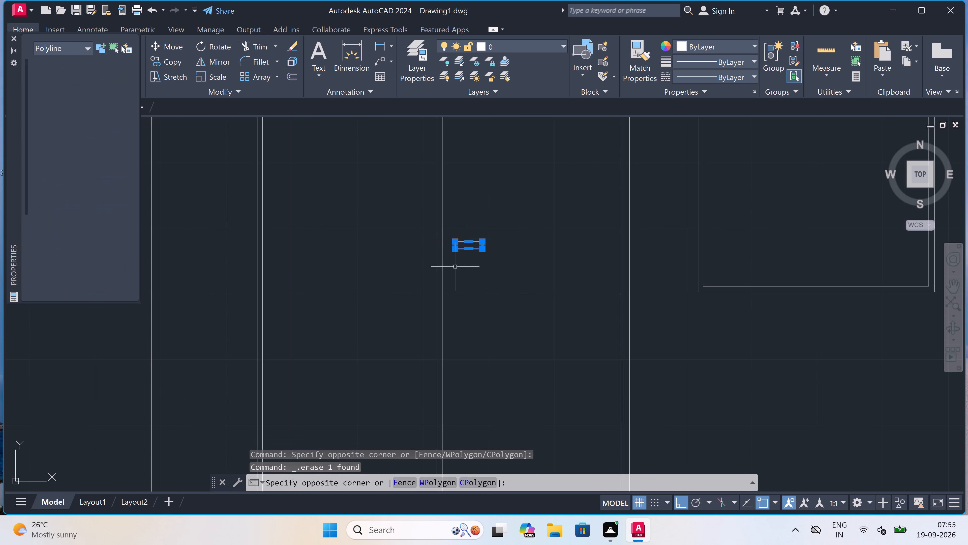
pyautogui.click(172, 61)
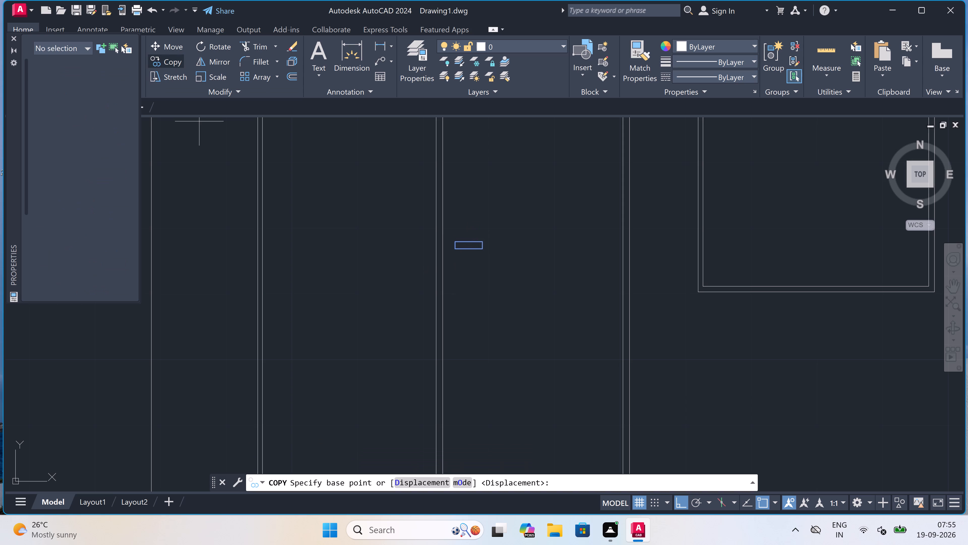
pyautogui.scroll(2, 448, 204)
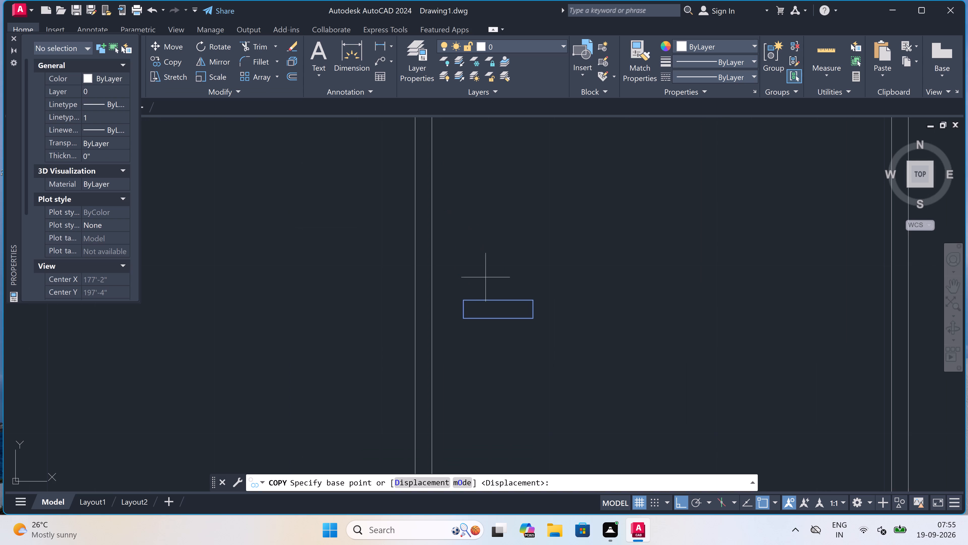
pyautogui.click(495, 310)
pyautogui.moveTo(496, 310); pyautogui.dragTo(493, 310)
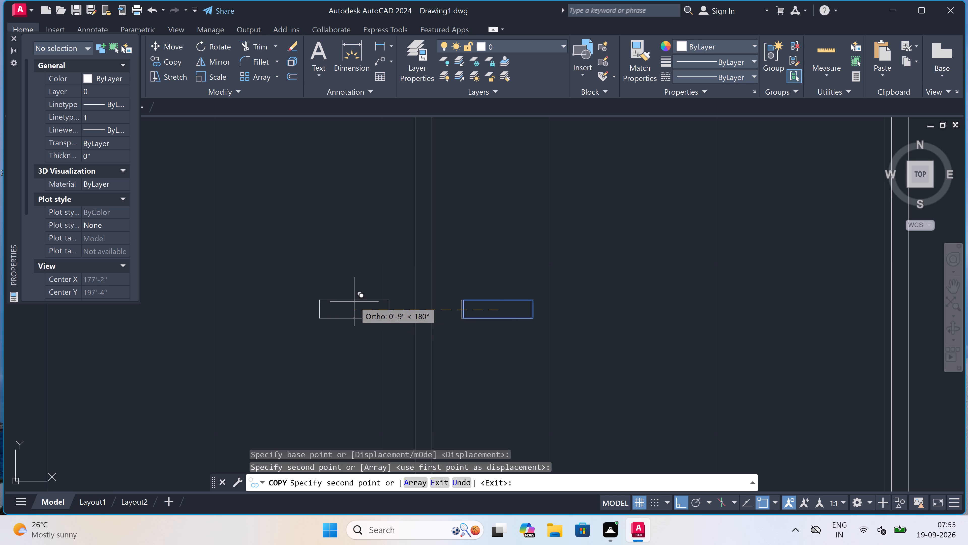
pyautogui.click(354, 302)
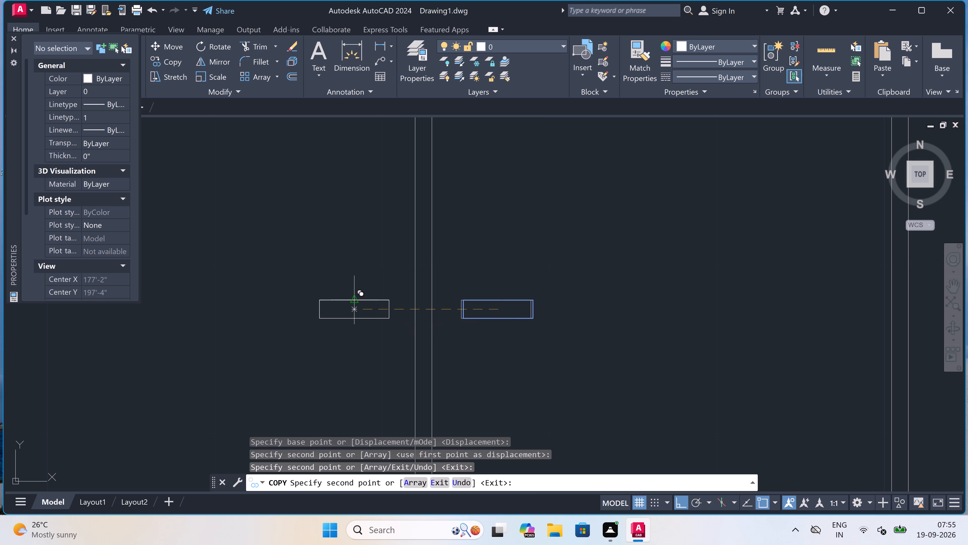
pyautogui.press('Escape')
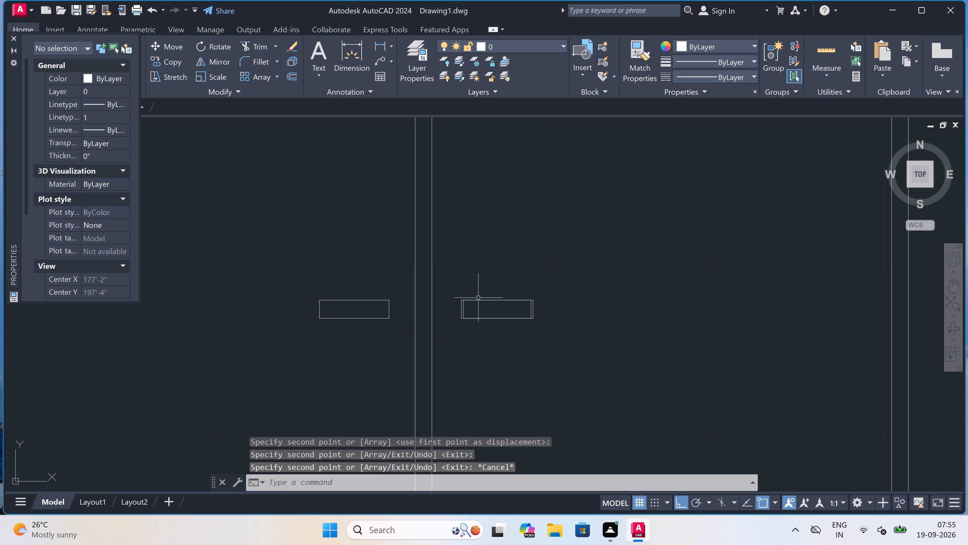
# Delete the stray, slightly offset duplicate overlapping the right leaf's handle.
pyautogui.click(478, 300)
pyautogui.press('Delete')
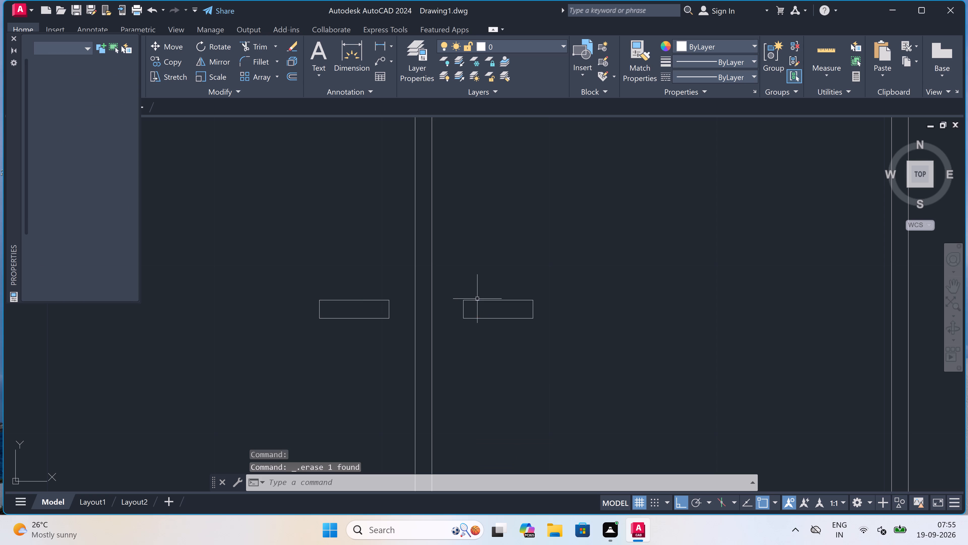
# Close the Properties palette.
pyautogui.scroll(-4, 470, 285)
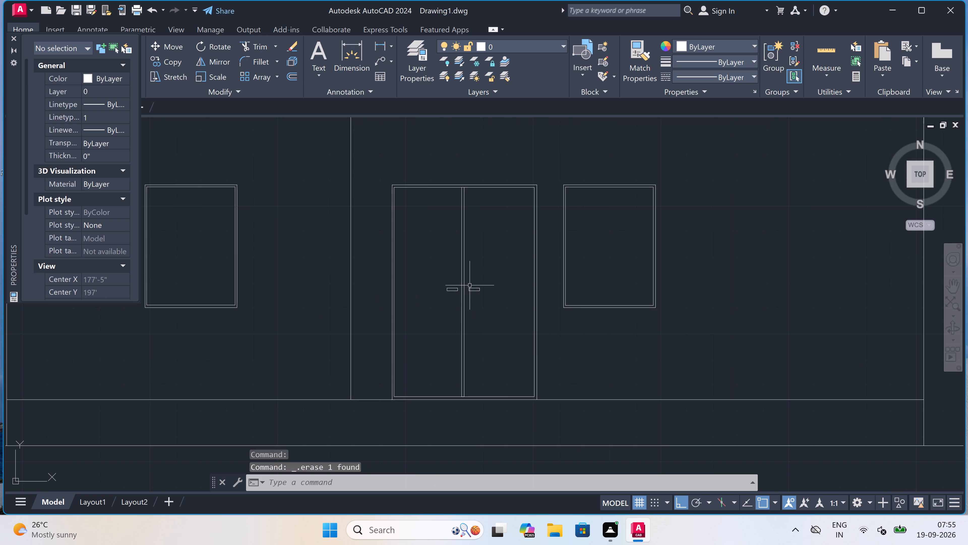
pyautogui.scroll(-2, 470, 285)
pyautogui.scroll(2, 470, 285)
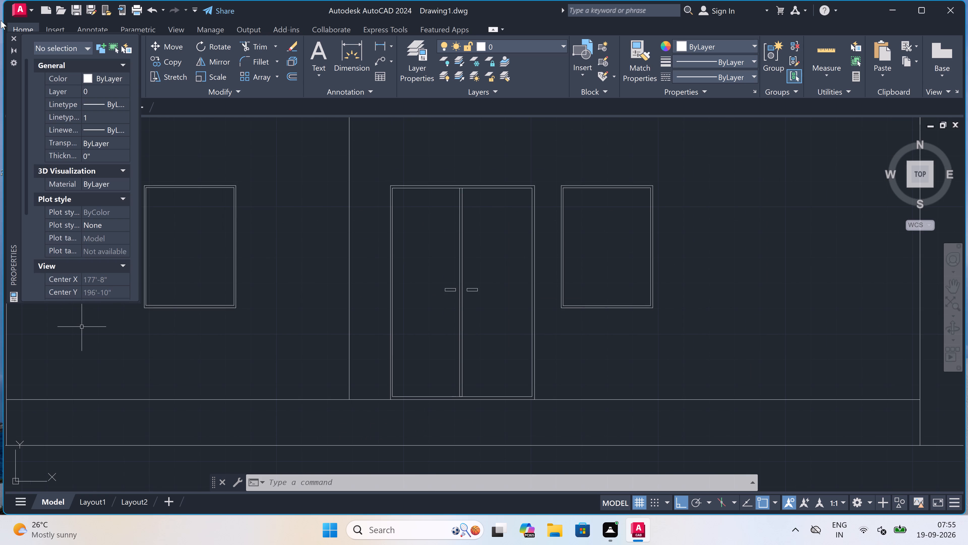
pyautogui.click(11, 35)
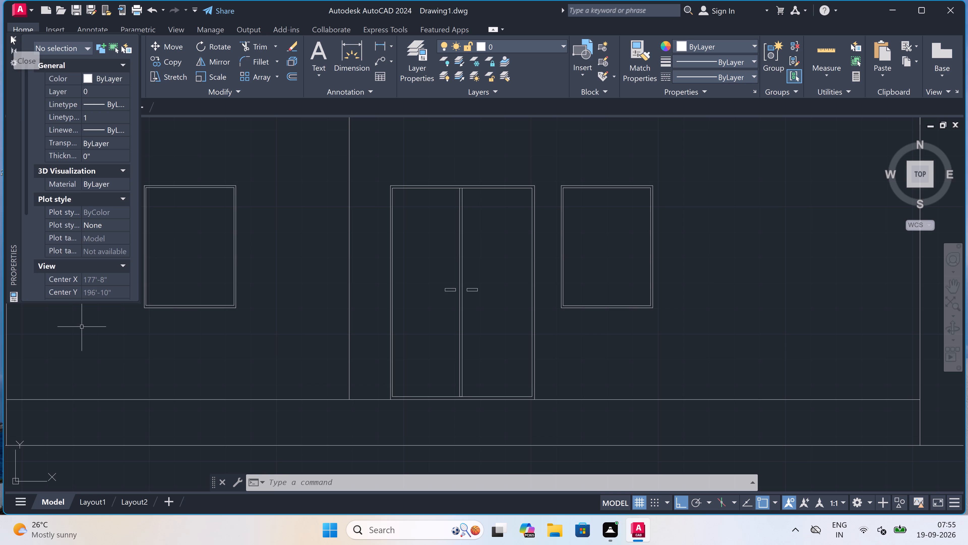
# Draw a three-point arc bulging into the door's left leaf, from near the top to near the bottom of the left centre line.
pyautogui.click(99, 49)
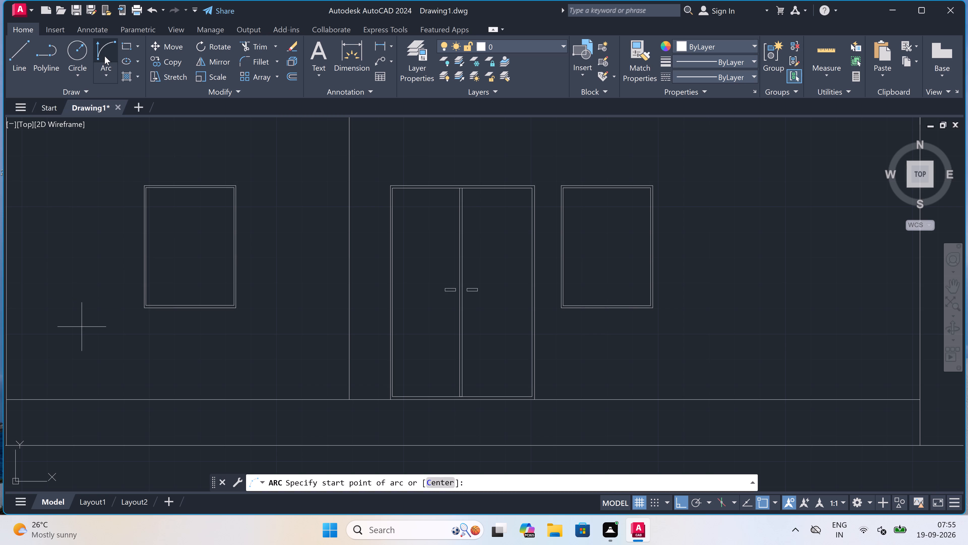
pyautogui.click(107, 76)
pyautogui.click(114, 92)
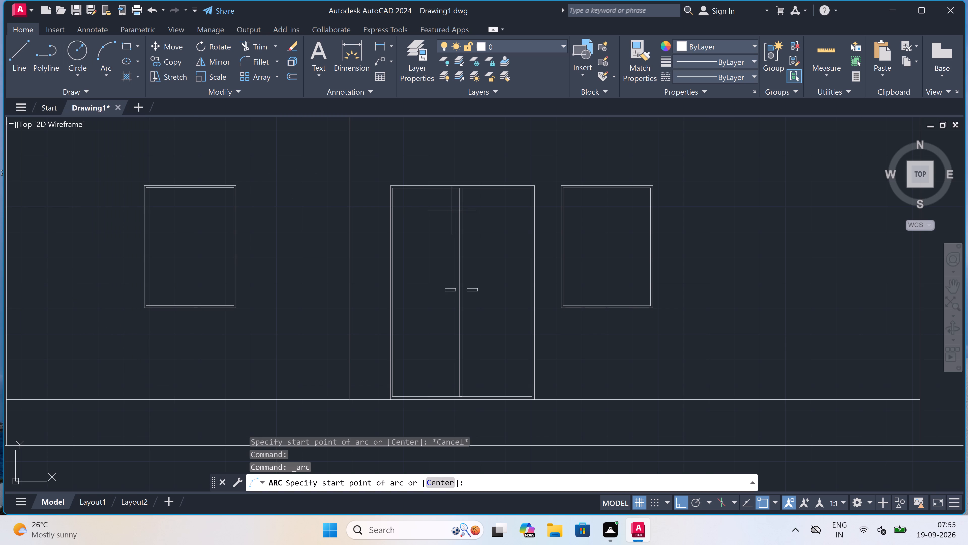
pyautogui.scroll(1, 455, 205)
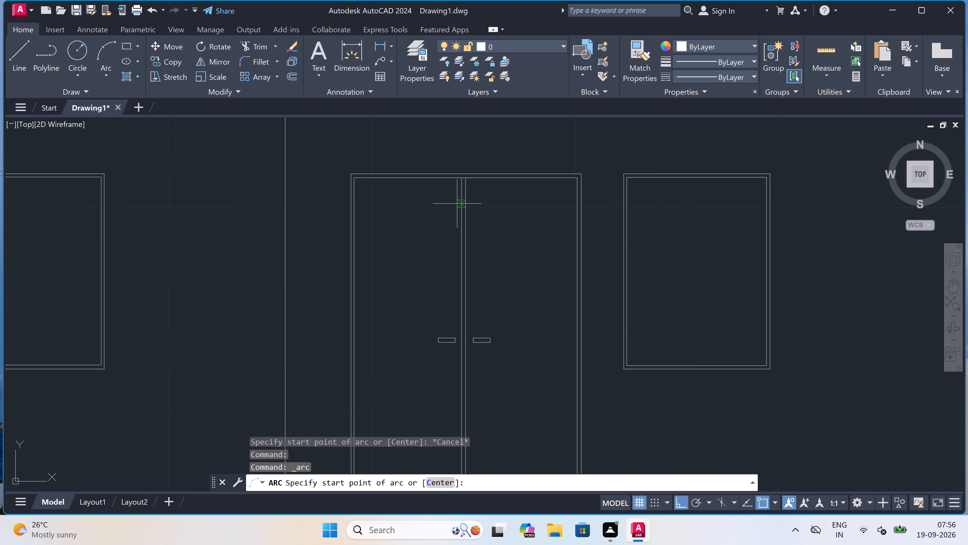
pyautogui.click(460, 203)
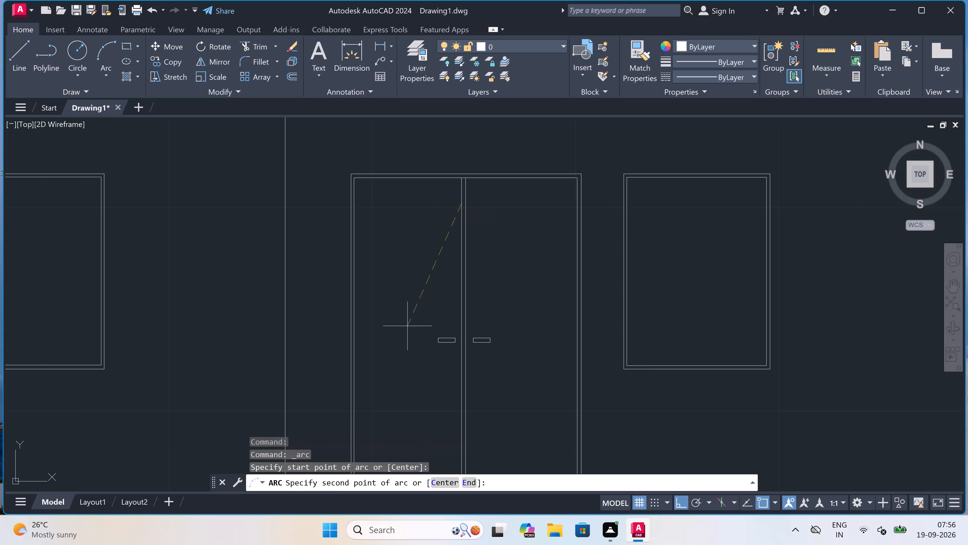
pyautogui.click(380, 352)
pyautogui.scroll(-2, 379, 352)
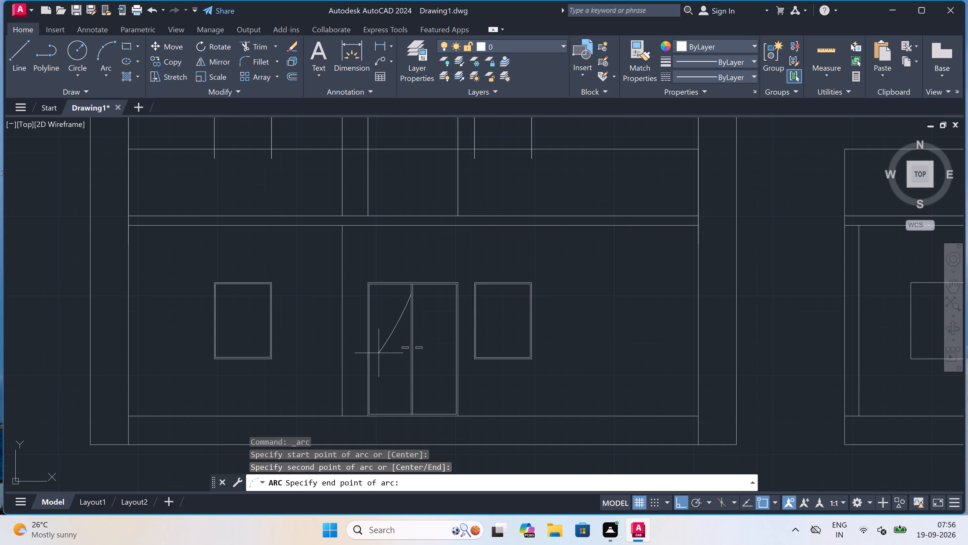
pyautogui.scroll(2, 388, 399)
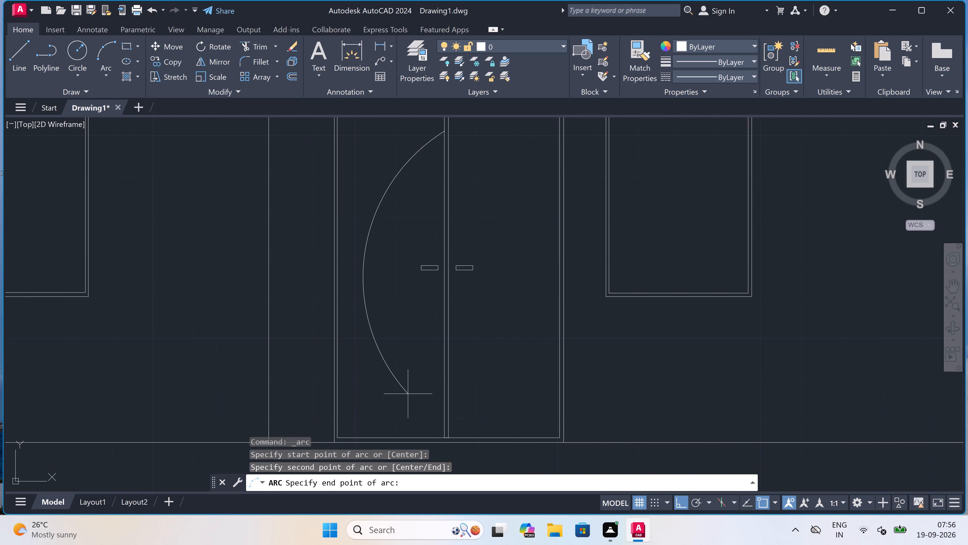
pyautogui.scroll(1, 433, 369)
pyautogui.scroll(-1, 433, 369)
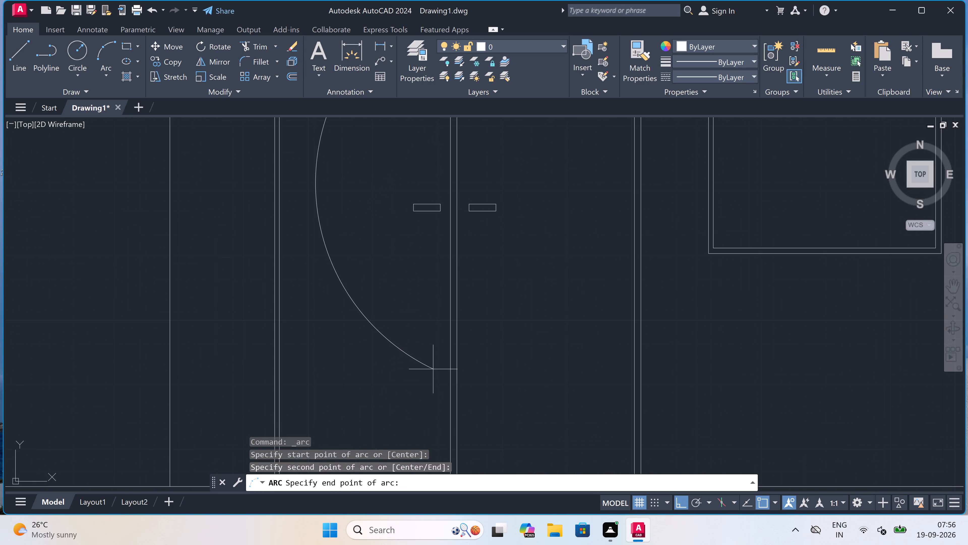
pyautogui.scroll(-1, 433, 369)
pyautogui.scroll(1, 433, 369)
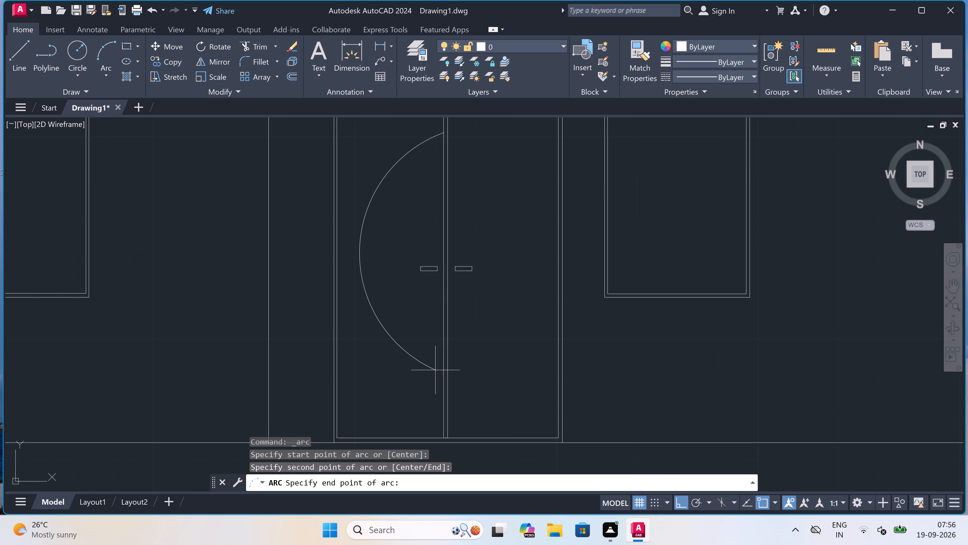
pyautogui.click(442, 392)
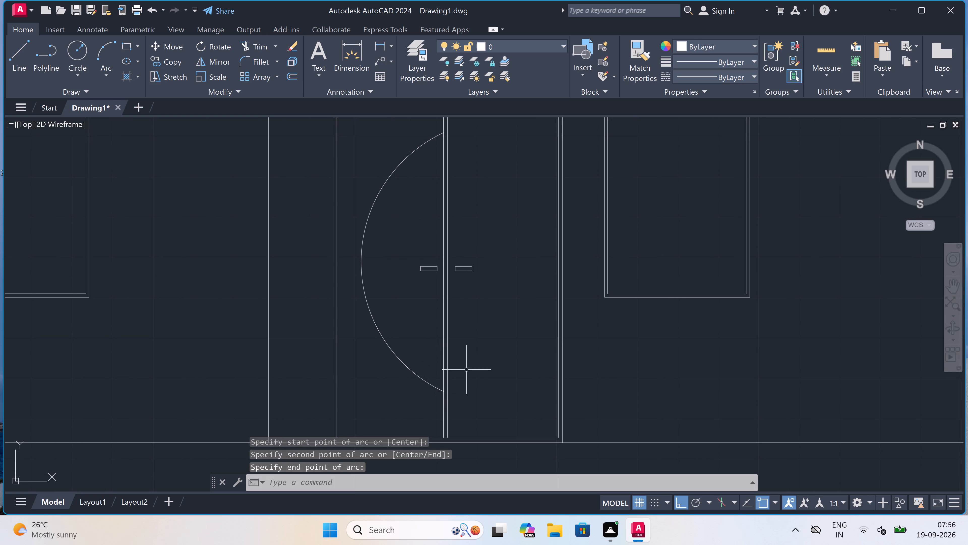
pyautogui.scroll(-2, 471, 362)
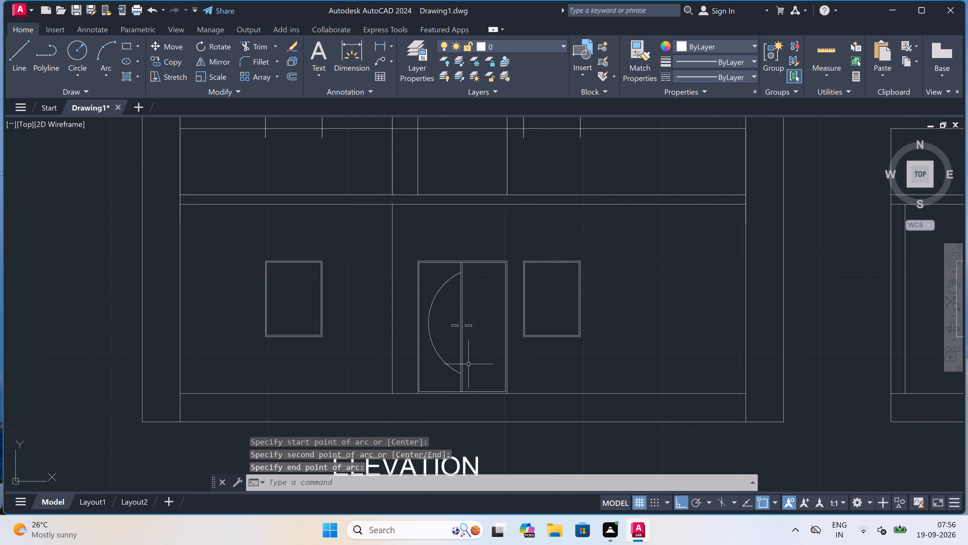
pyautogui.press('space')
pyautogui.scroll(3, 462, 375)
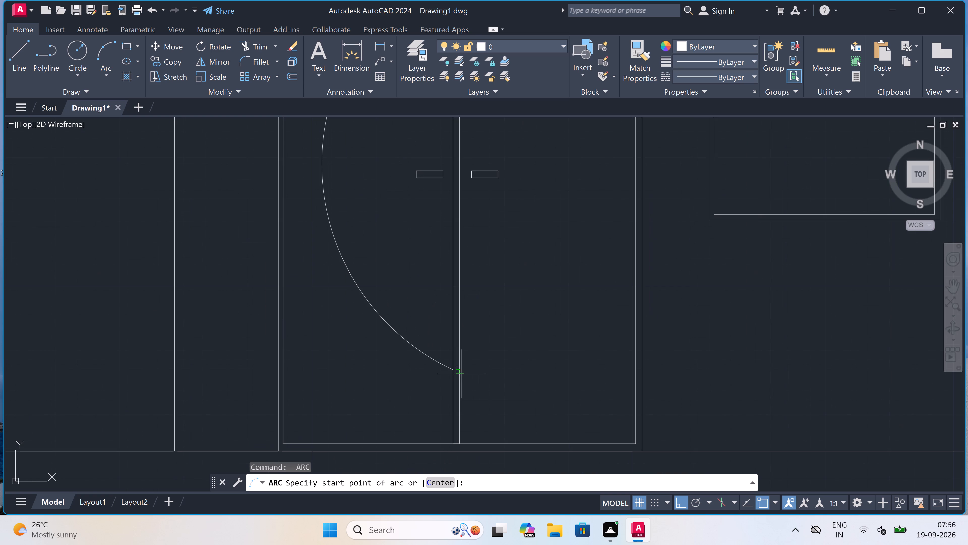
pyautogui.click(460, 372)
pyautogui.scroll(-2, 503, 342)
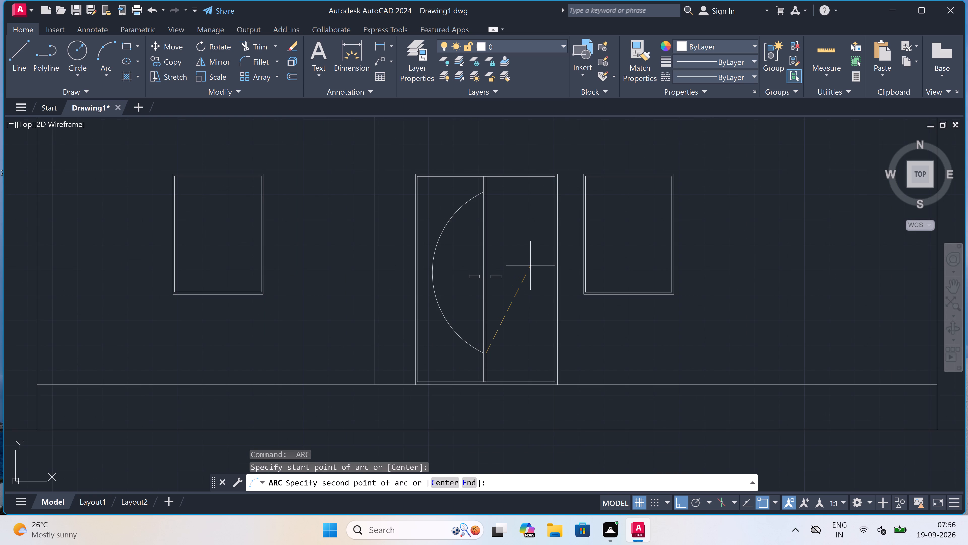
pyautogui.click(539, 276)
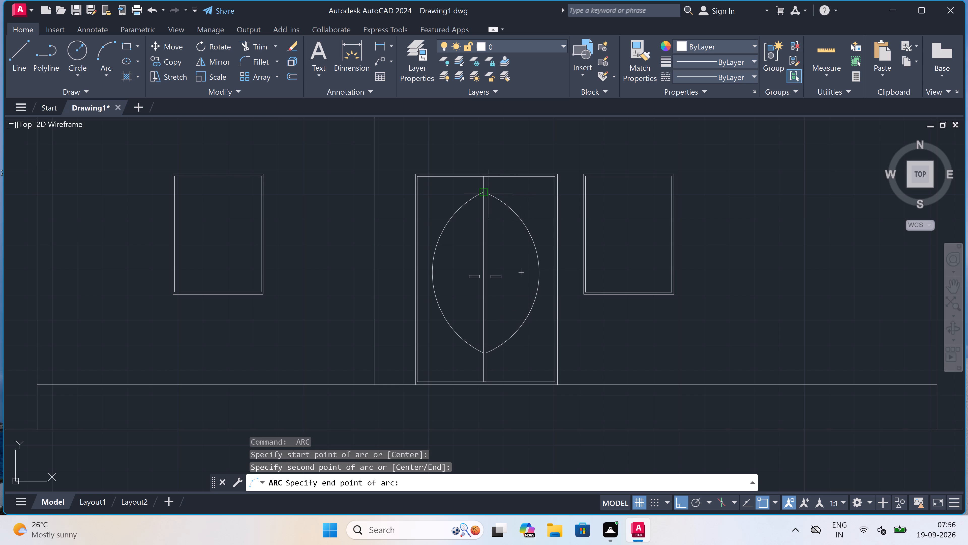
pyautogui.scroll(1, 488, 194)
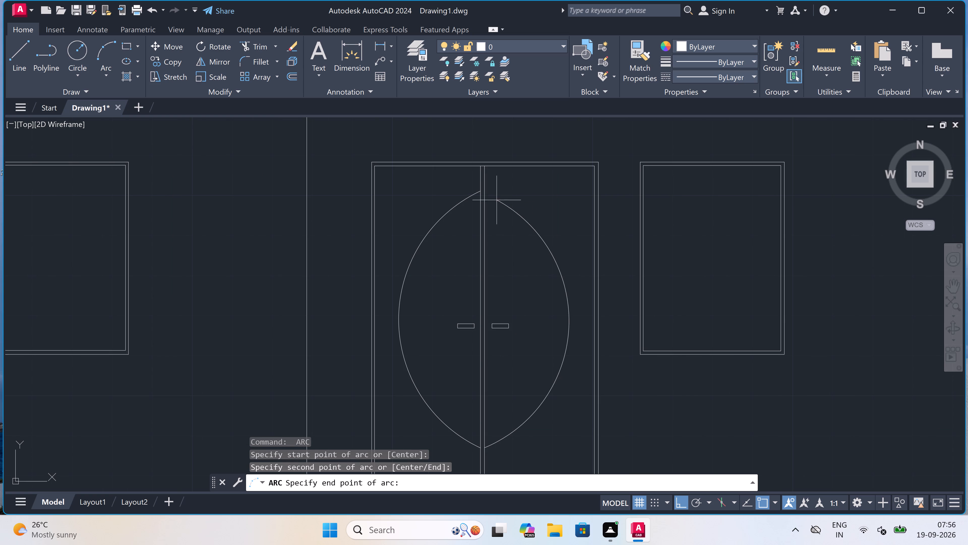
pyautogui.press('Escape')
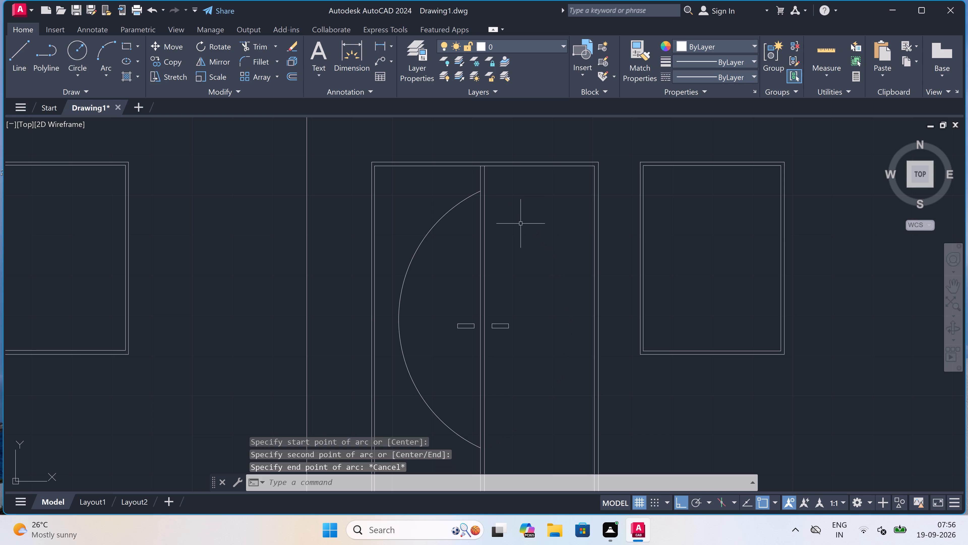
# Draw a three-point arc bulging into the door's right leaf, from near the top to near the bottom of the right centre line.
pyautogui.press('space')
pyautogui.scroll(2, 488, 192)
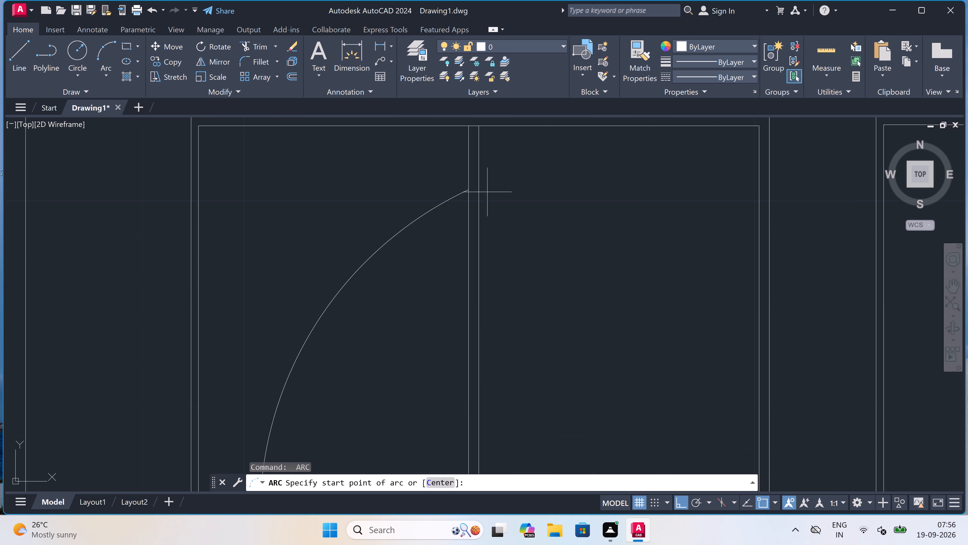
pyautogui.click(481, 191)
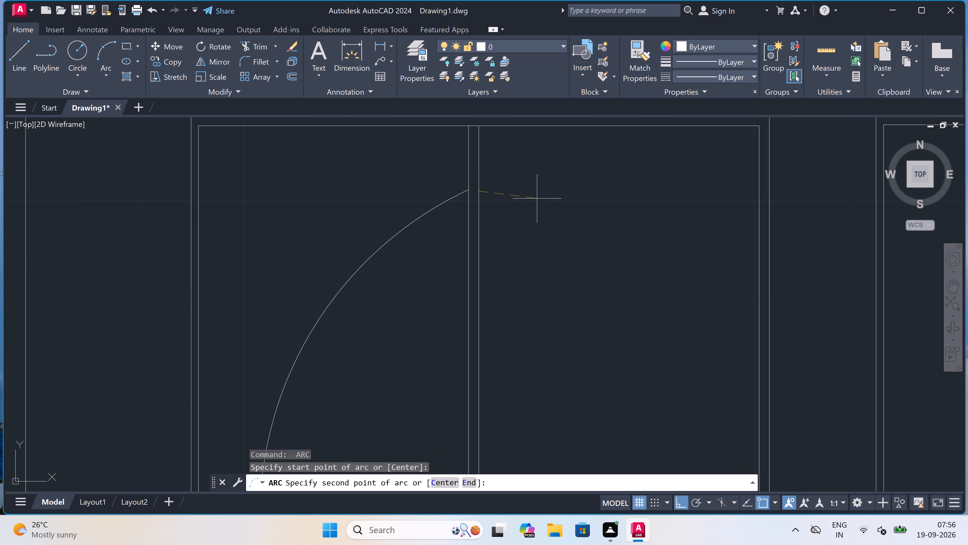
pyautogui.scroll(-2, 557, 202)
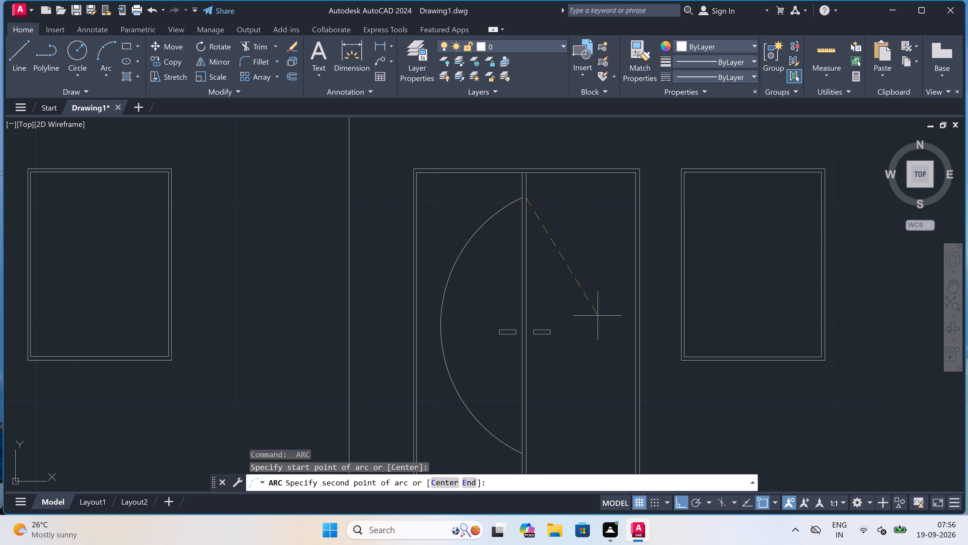
pyautogui.click(596, 325)
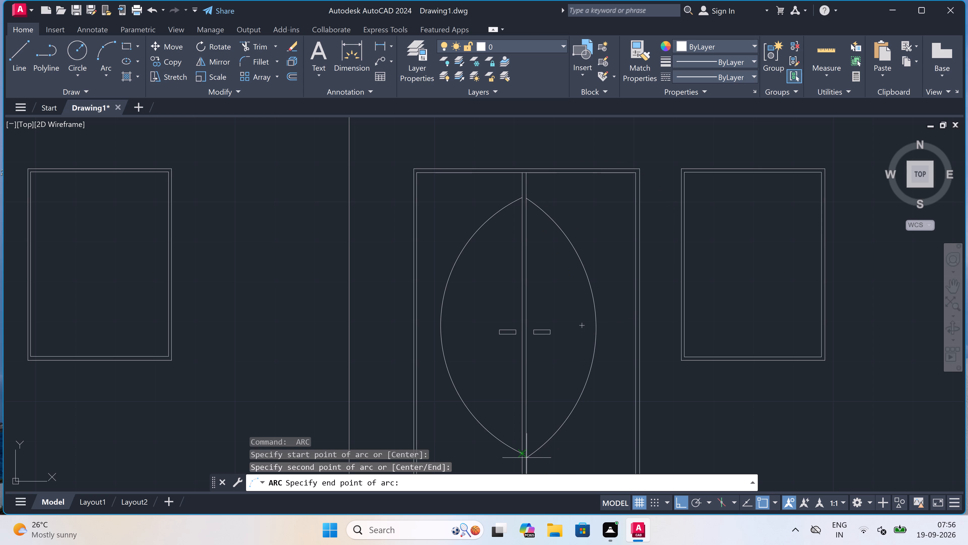
pyautogui.scroll(-3, 526, 454)
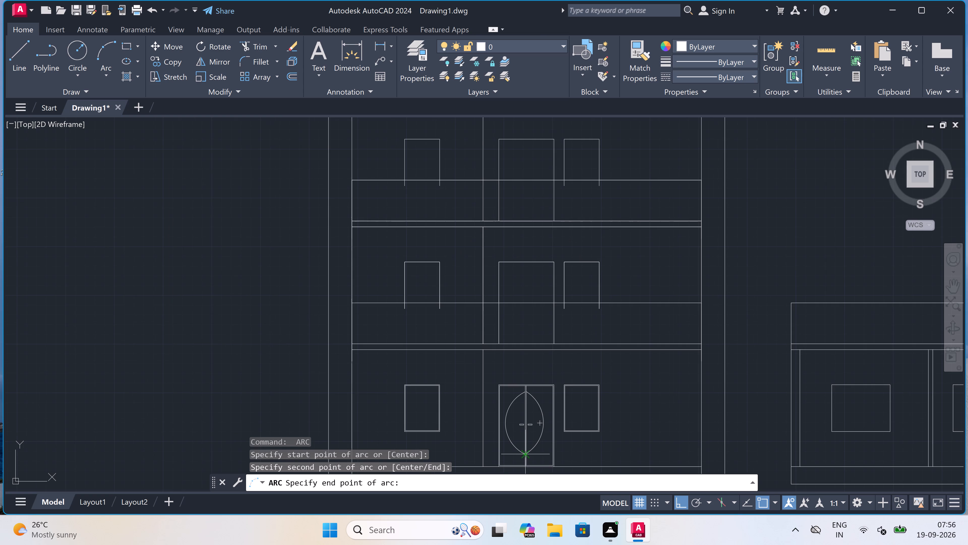
pyautogui.scroll(4, 526, 454)
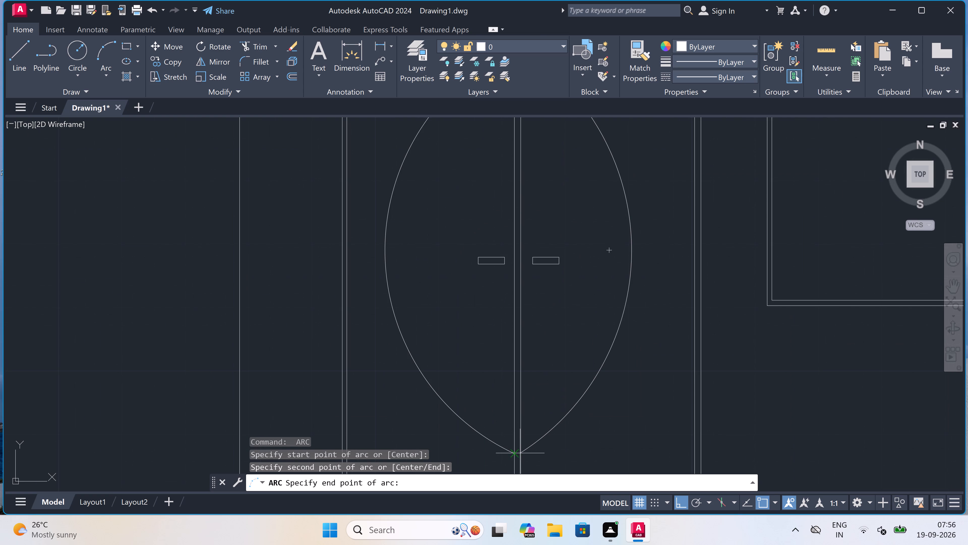
pyautogui.scroll(3, 519, 454)
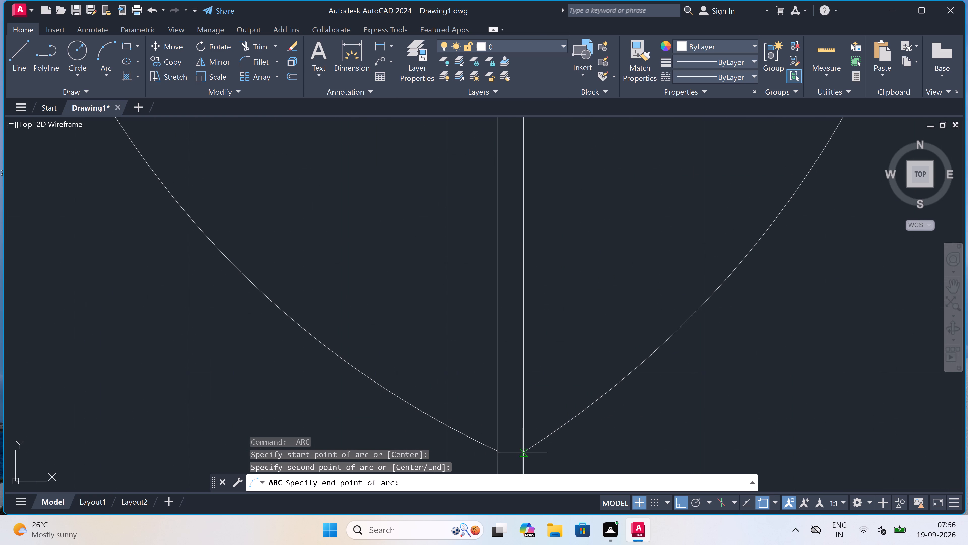
pyautogui.click(525, 454)
# Draw a vertical line down the middle of the inner frame of the window right of the door, from top edge to bottom edge.
pyautogui.scroll(-2, 456, 339)
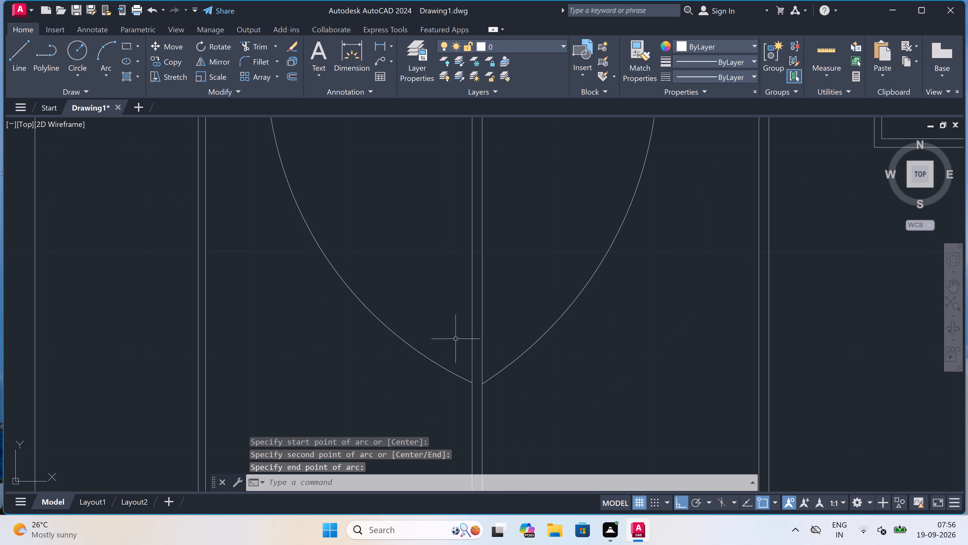
pyautogui.scroll(-7, 456, 338)
pyautogui.scroll(2, 447, 369)
pyautogui.scroll(-1, 449, 363)
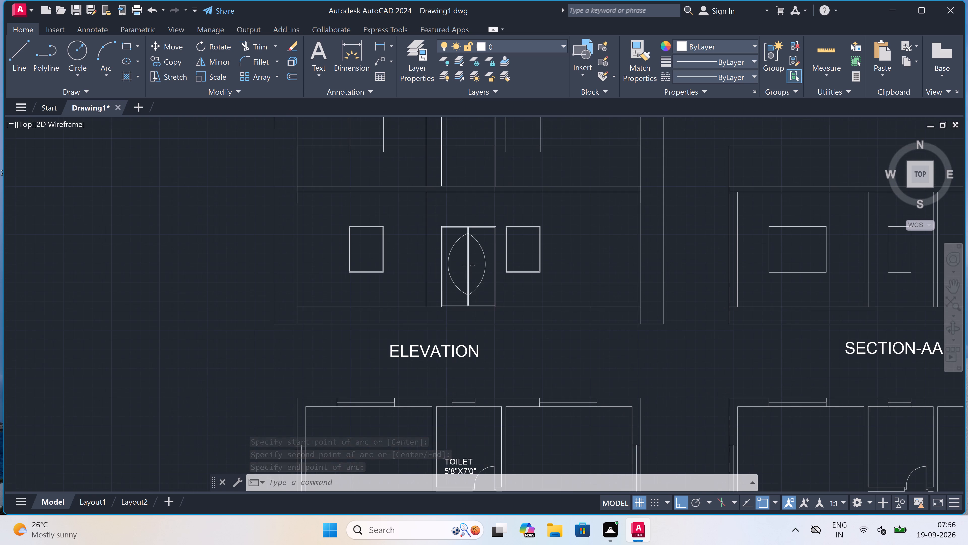
pyautogui.scroll(1, 449, 360)
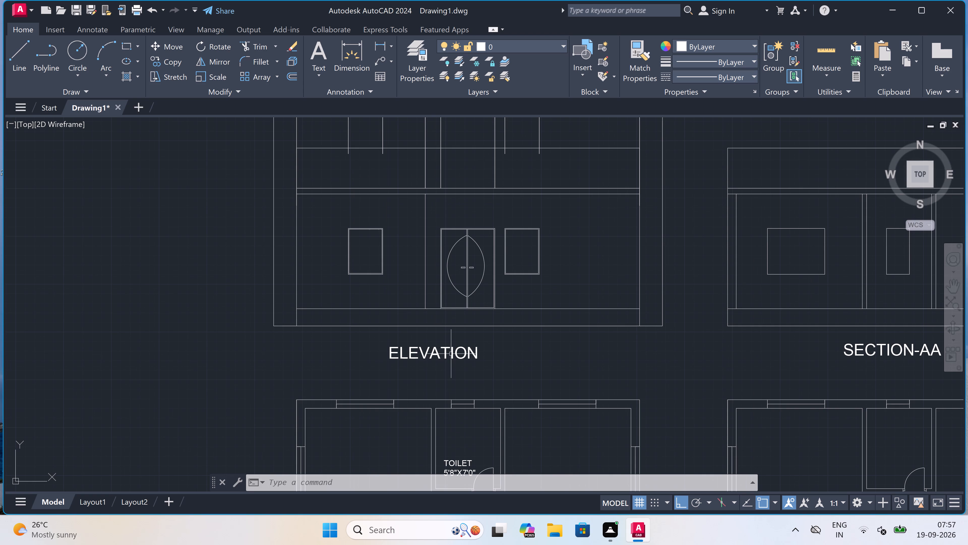
pyautogui.press('l')
pyautogui.press('space')
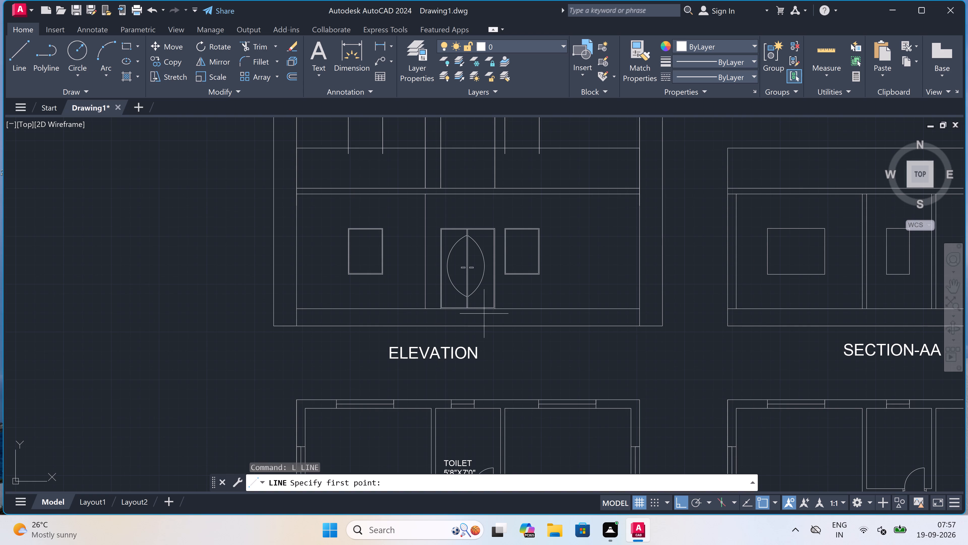
pyautogui.scroll(3, 523, 226)
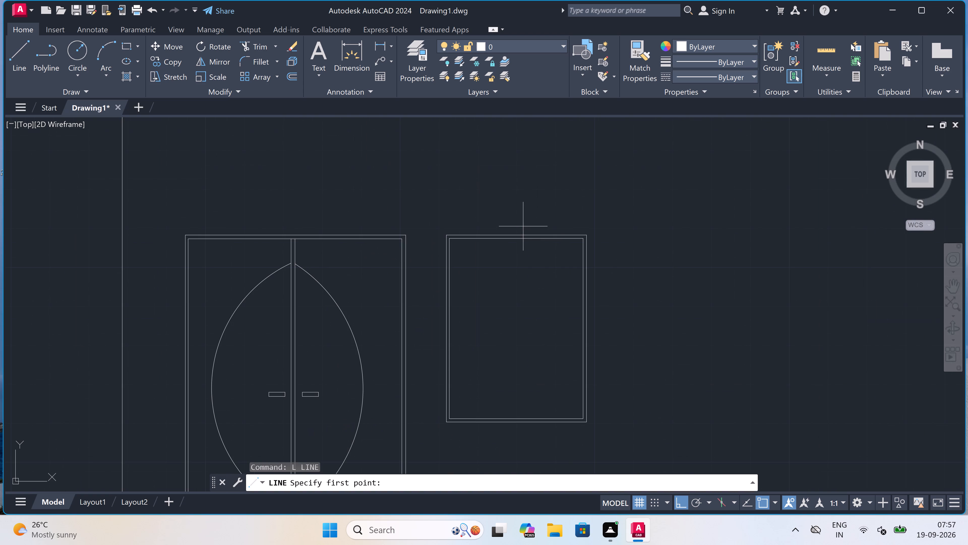
pyautogui.scroll(1, 513, 242)
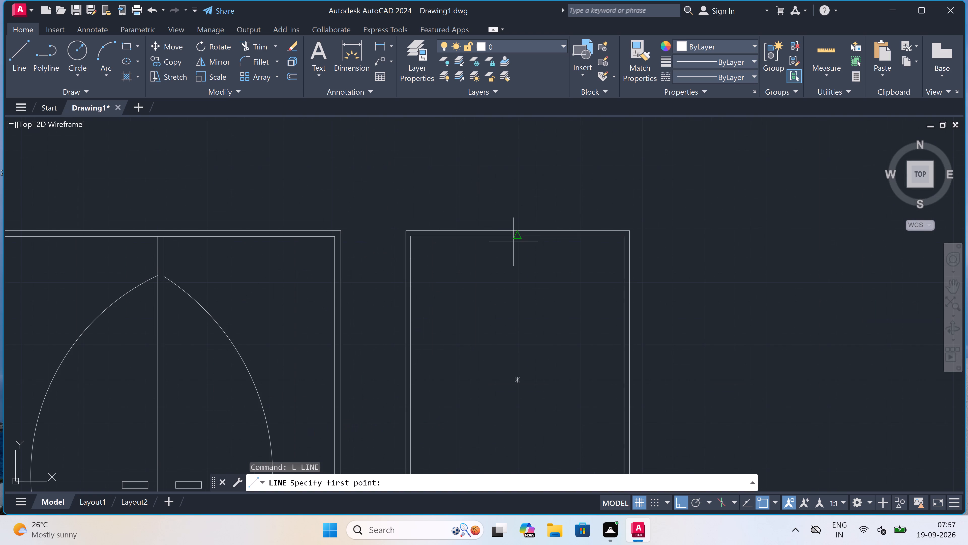
pyautogui.click(514, 238)
pyautogui.scroll(-3, 518, 275)
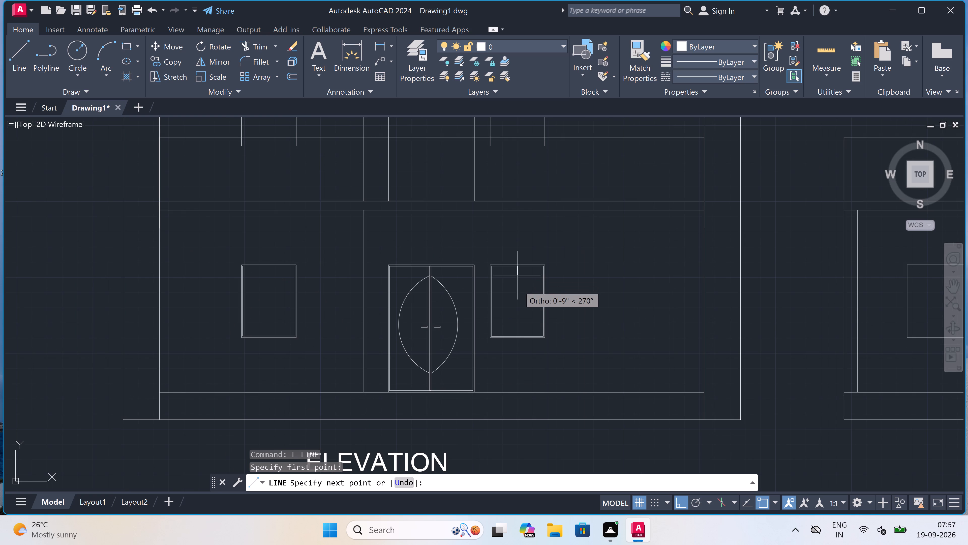
pyautogui.scroll(3, 516, 335)
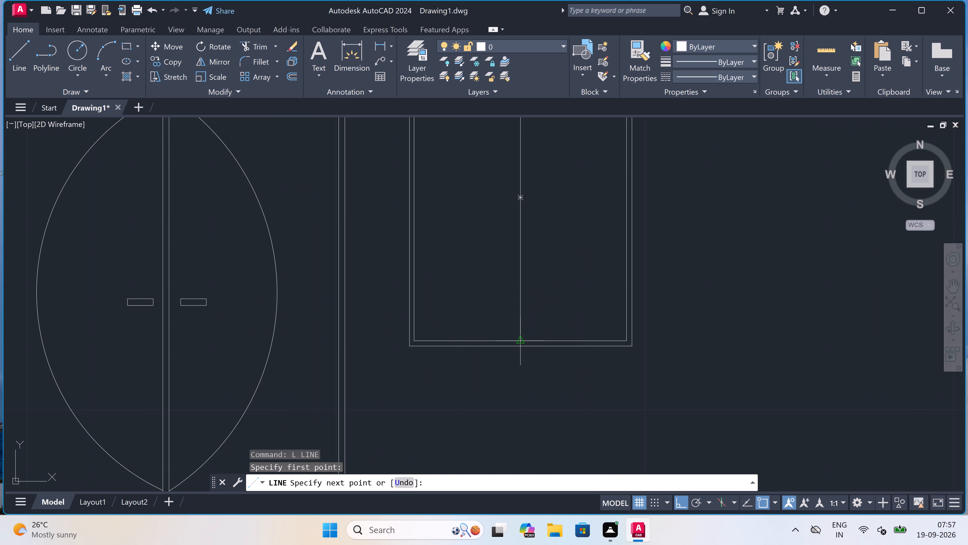
pyautogui.scroll(3, 522, 344)
pyautogui.click(510, 336)
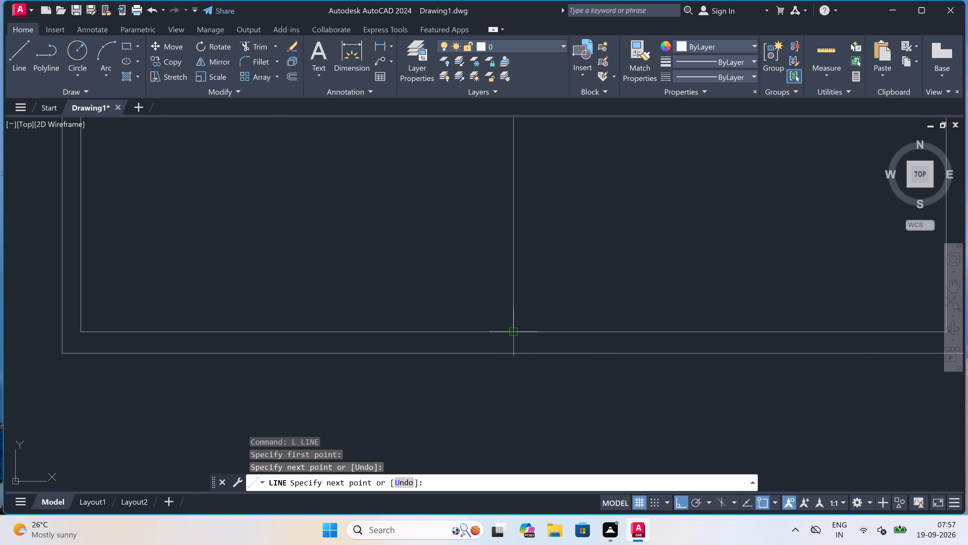
pyautogui.press('Escape')
# From the top of that window's centre line, draw a line 1" left, continuing straight down to the inner frame's bottom edge.
pyautogui.scroll(-4, 488, 319)
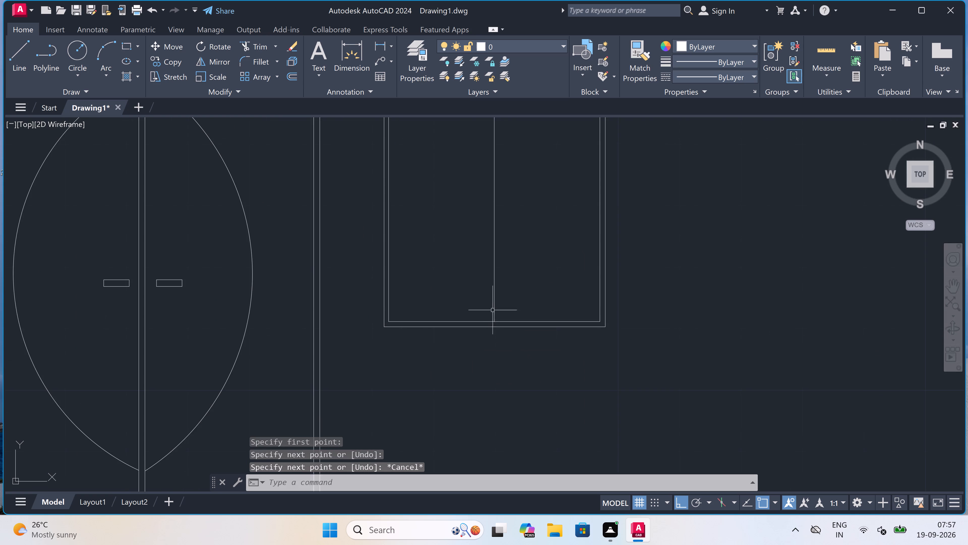
pyautogui.scroll(-1, 494, 308)
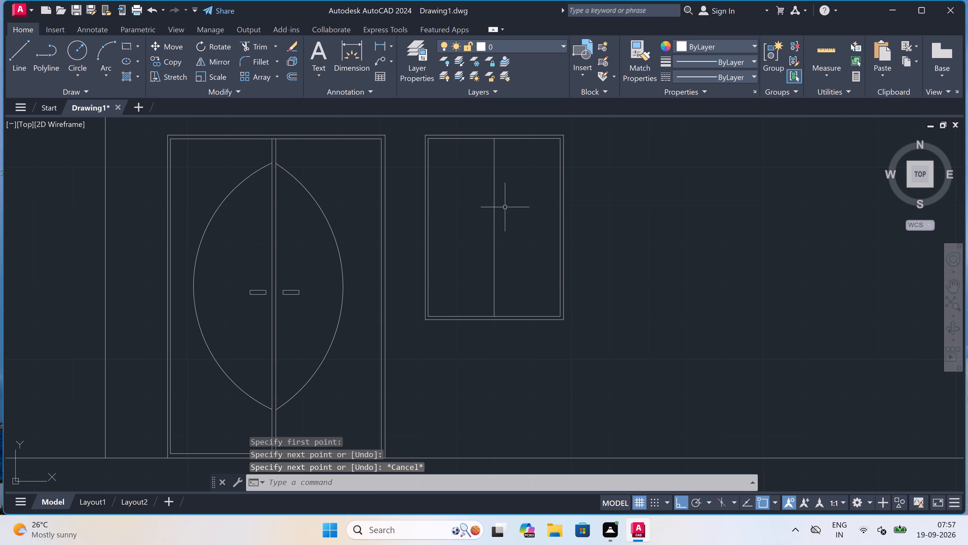
pyautogui.press('space')
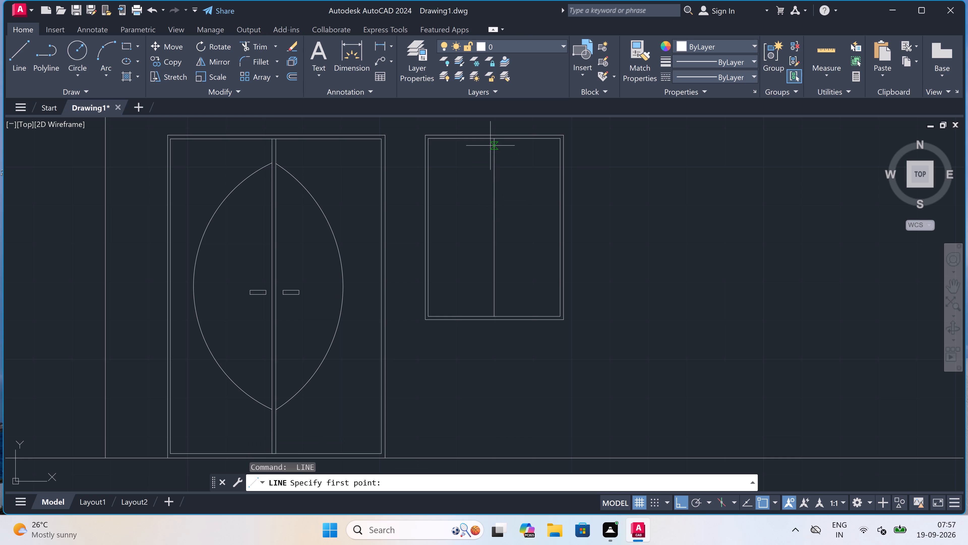
pyautogui.scroll(3, 493, 137)
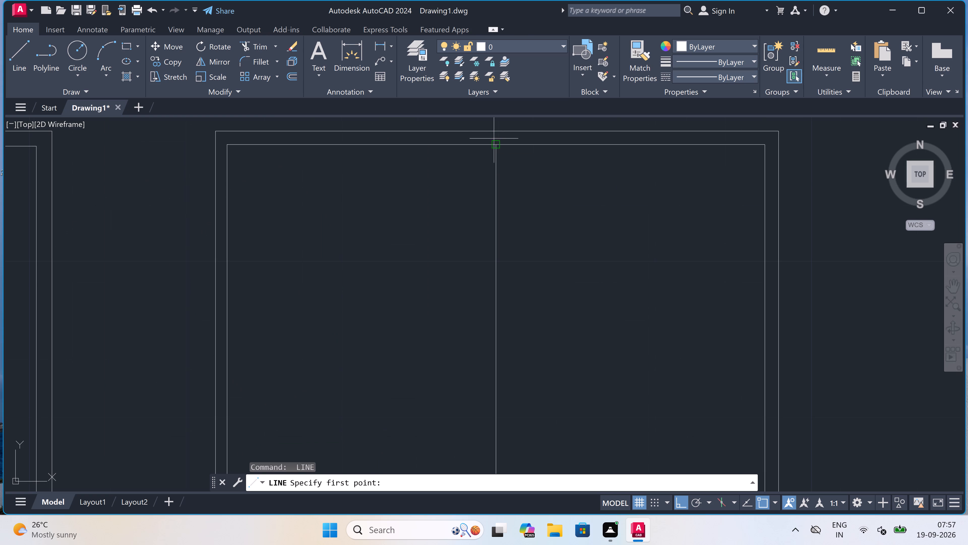
pyautogui.click(498, 146)
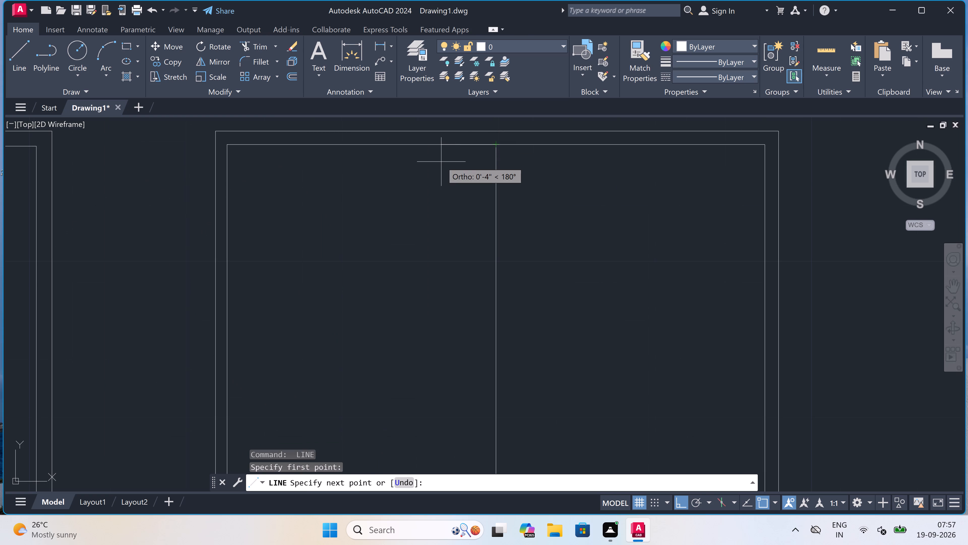
pyautogui.press('1')
pyautogui.hotkey('shift', '"')
pyautogui.press('space')
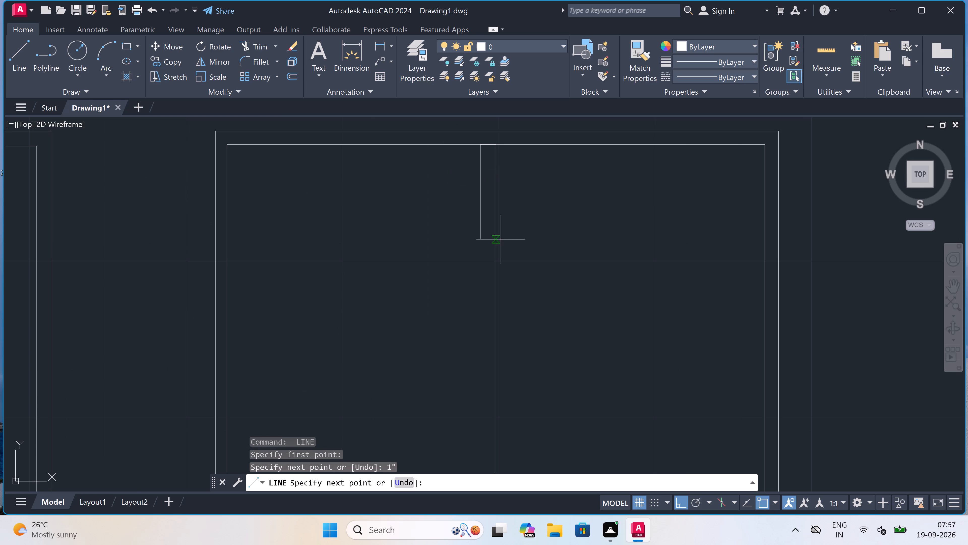
pyautogui.scroll(-4, 505, 232)
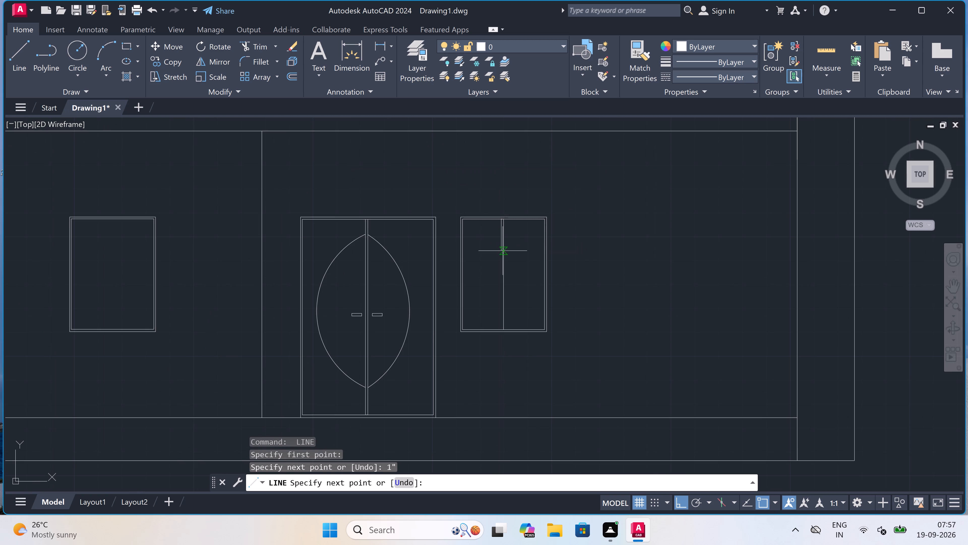
pyautogui.scroll(3, 500, 334)
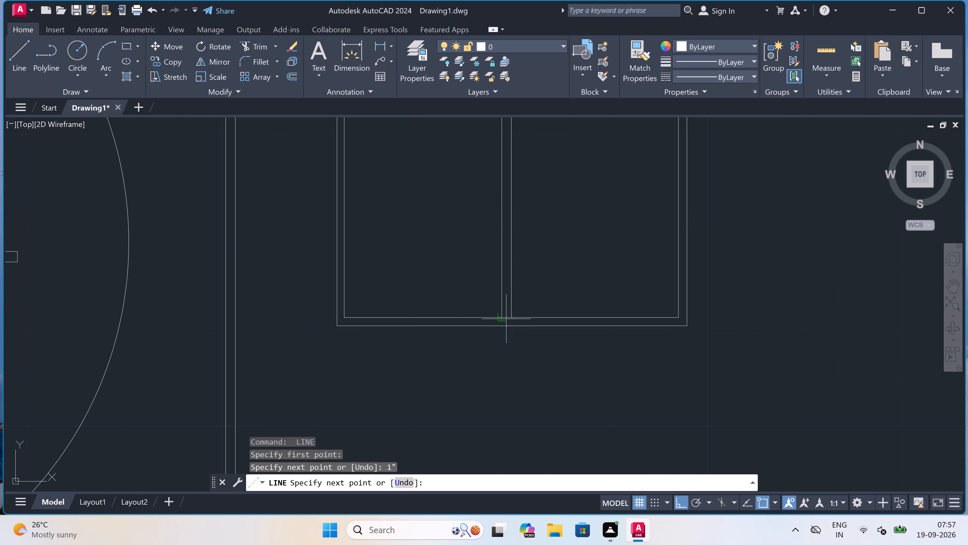
pyautogui.click(500, 317)
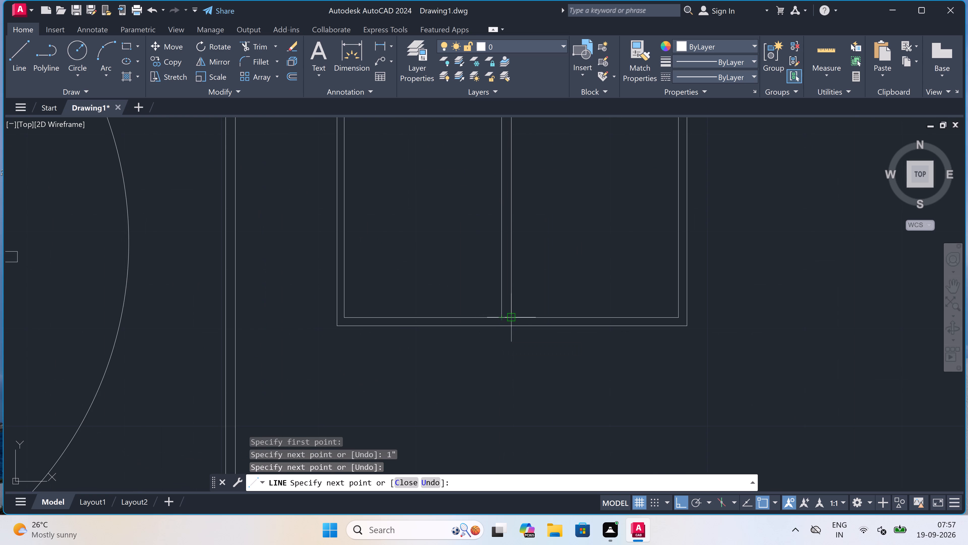
# From the bottom of the right-hand window's centre line, draw a line 1" right, continuing straight up to the inner frame's top edge.
pyautogui.click(509, 320)
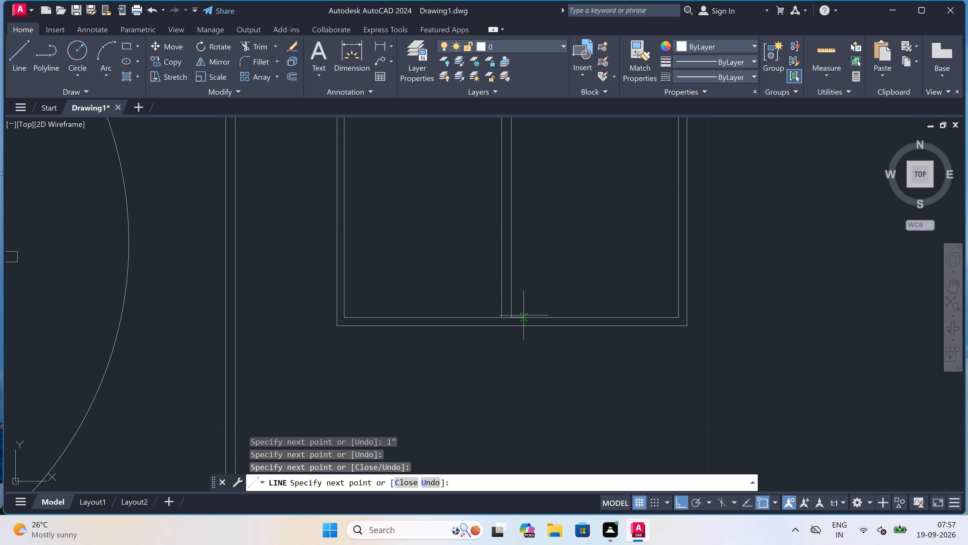
pyautogui.write('1"')
pyautogui.press('space')
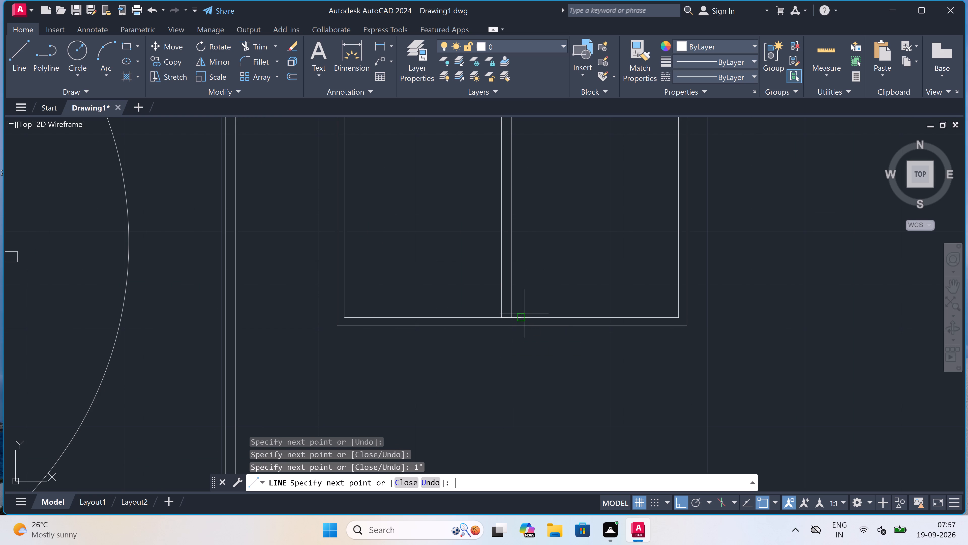
pyautogui.scroll(-4, 515, 257)
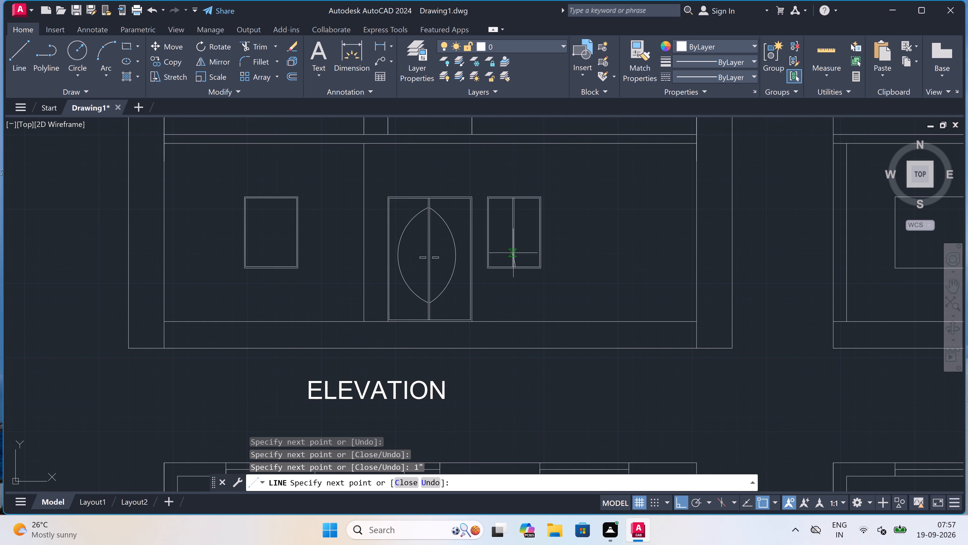
pyautogui.scroll(3, 501, 196)
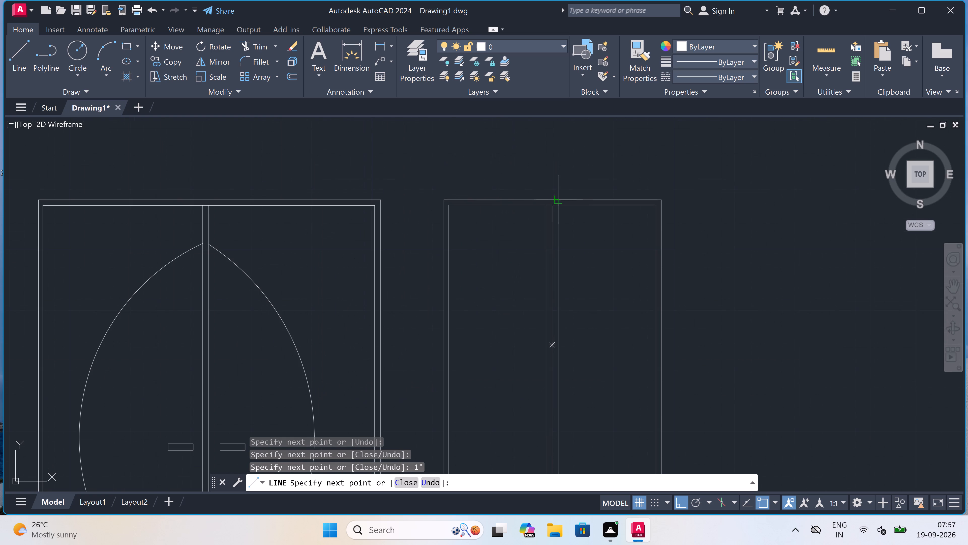
pyautogui.click(559, 208)
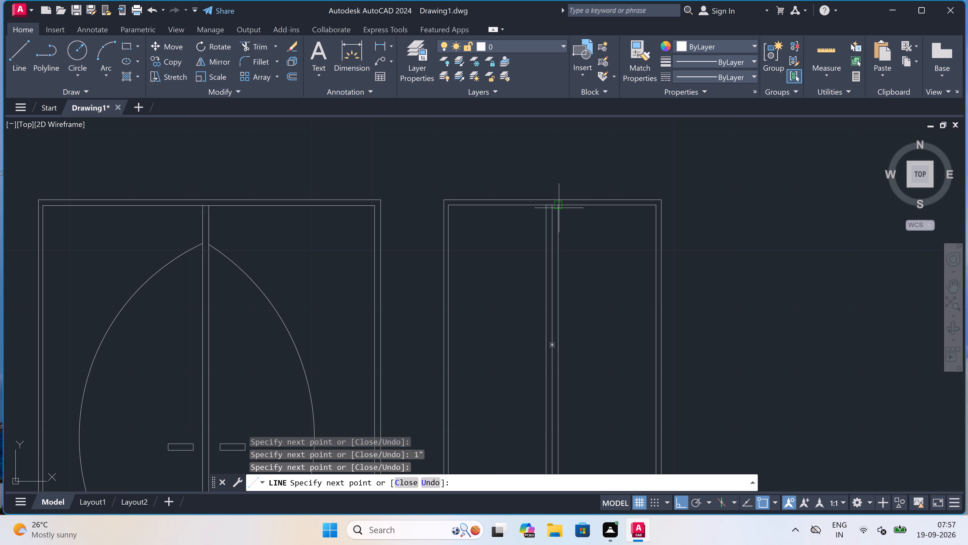
pyautogui.press('Escape')
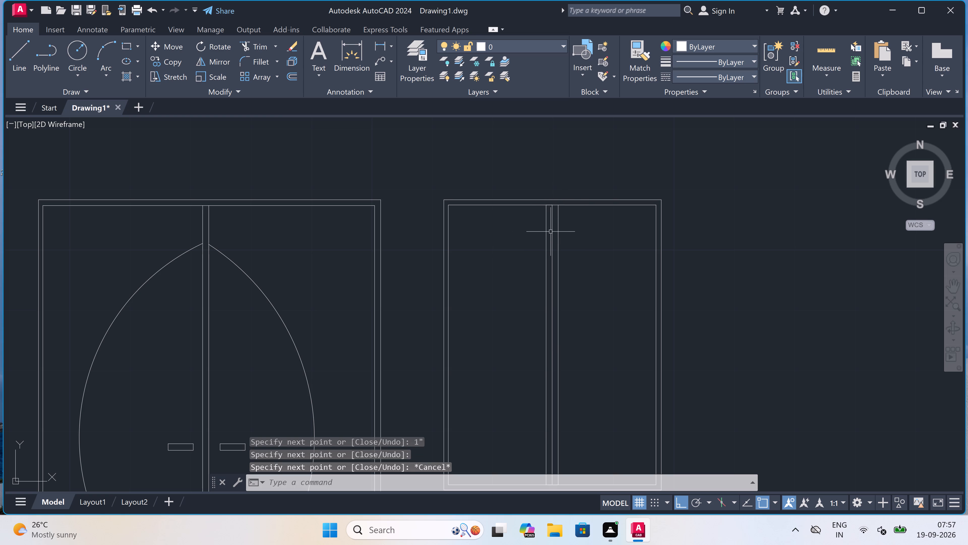
# With ortho off, draw a short, steeply slanted glass-reflection line in the right pane of the window right of the door.
pyautogui.scroll(-4, 551, 230)
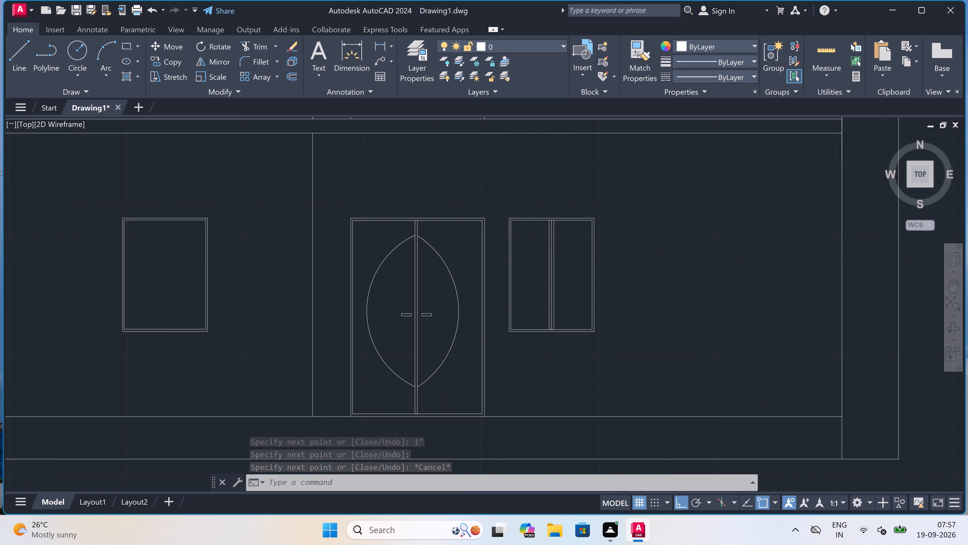
pyautogui.scroll(-1, 551, 230)
pyautogui.scroll(3, 556, 232)
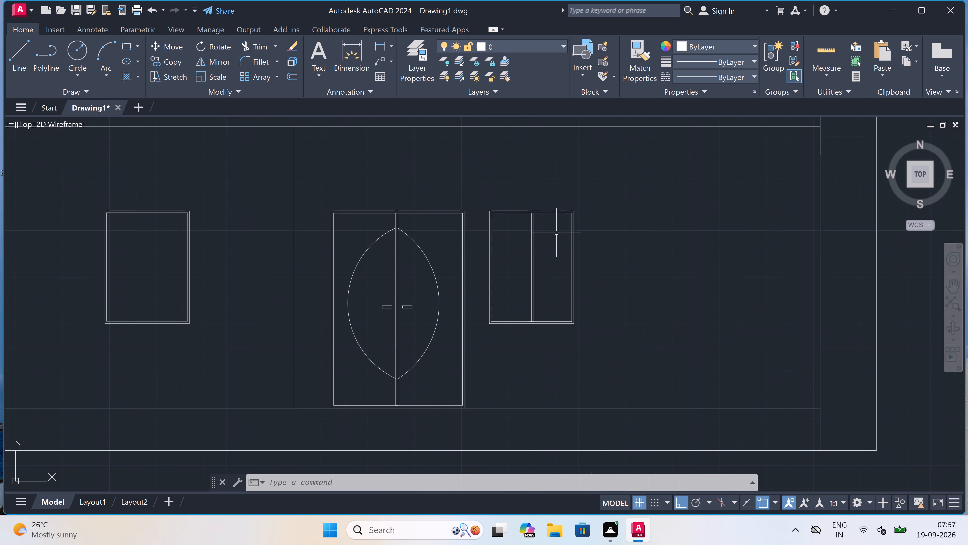
pyautogui.write('L')
pyautogui.press('space')
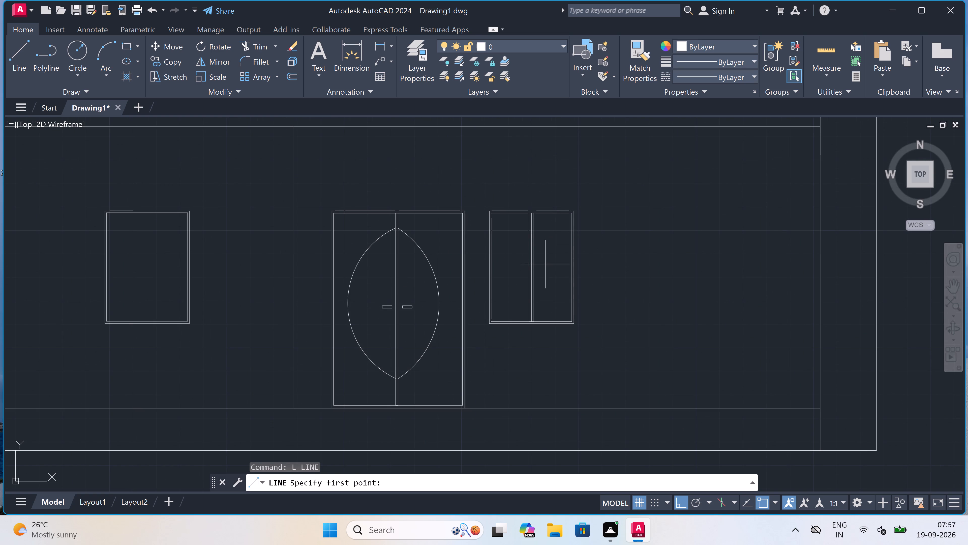
pyautogui.scroll(1, 545, 264)
pyautogui.click(553, 243)
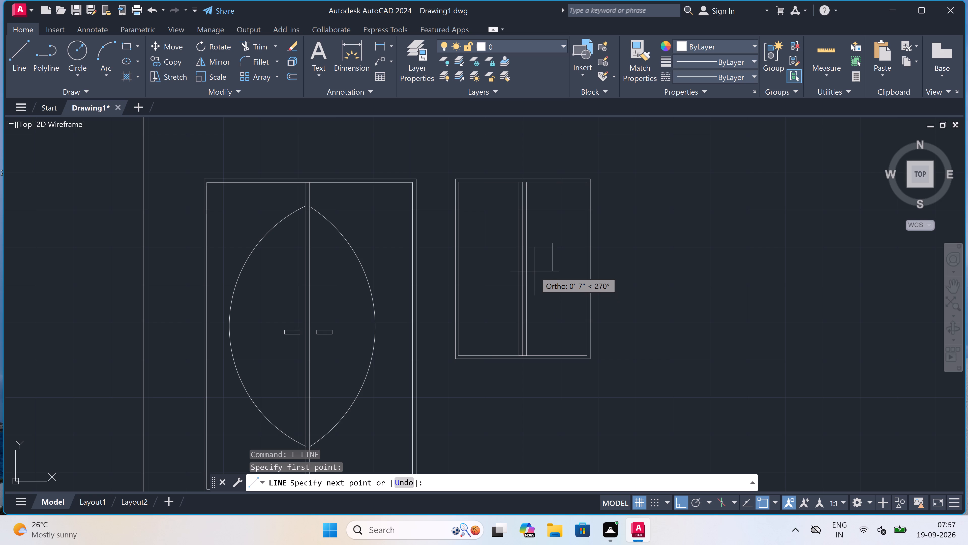
pyautogui.press('F8')
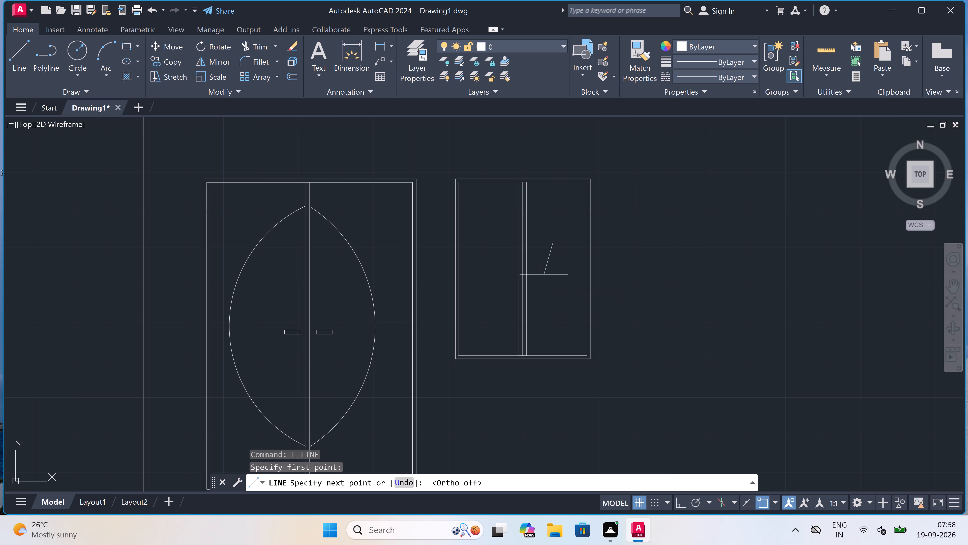
pyautogui.click(548, 287)
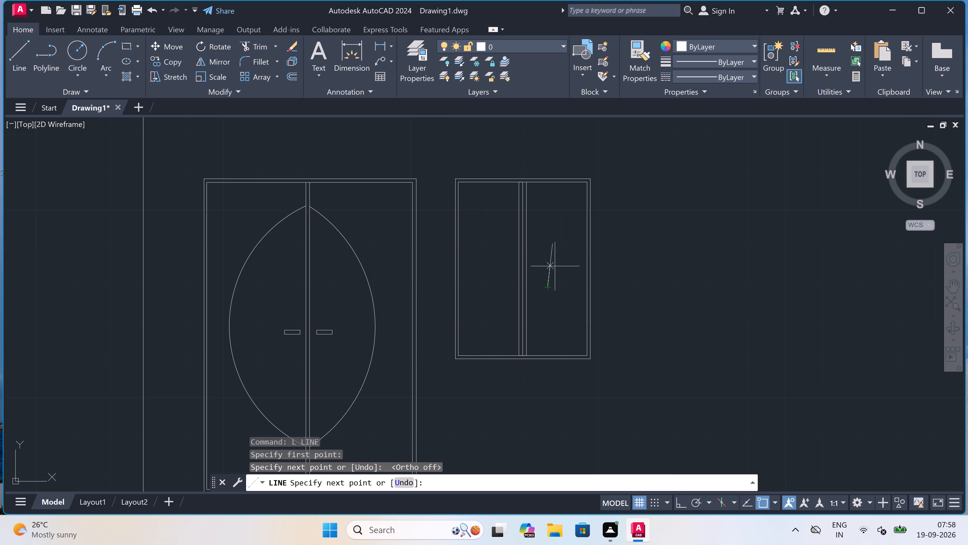
pyautogui.press('Escape')
# Draw two shorter slanted lines roughly parallel to the glass-reflection line, one on each side of it.
pyautogui.press('space')
pyautogui.scroll(2, 556, 258)
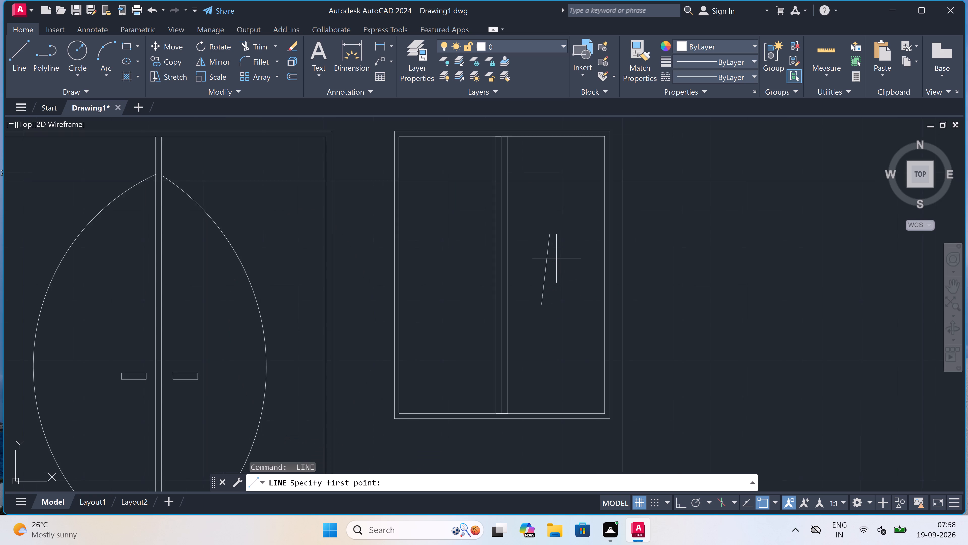
pyautogui.scroll(1, 556, 258)
pyautogui.click(555, 253)
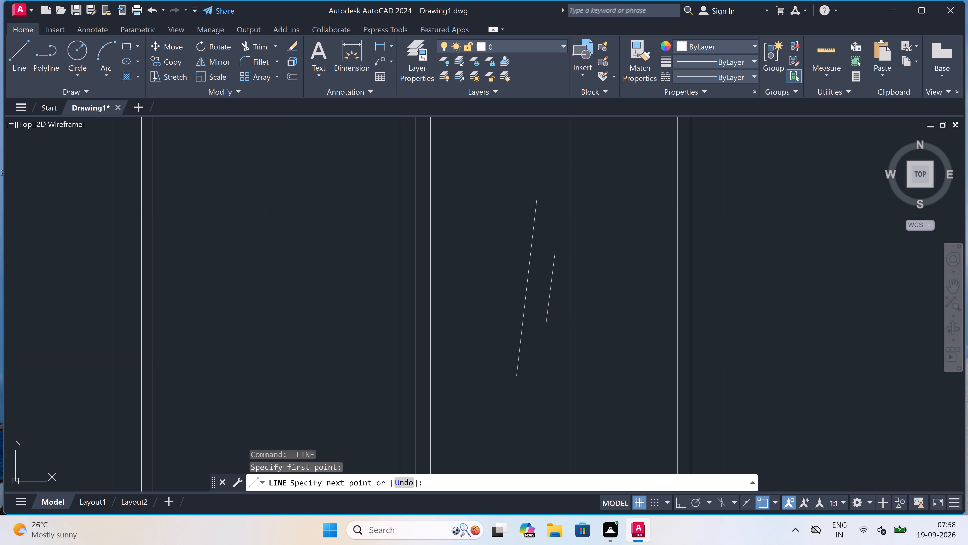
pyautogui.doubleClick(542, 341)
pyautogui.press('Escape')
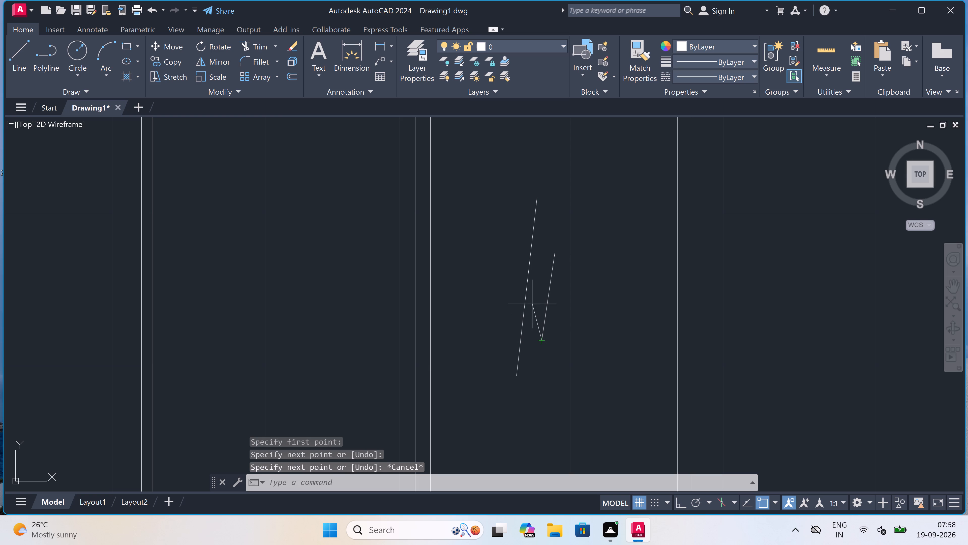
pyautogui.press('space')
pyautogui.click(517, 246)
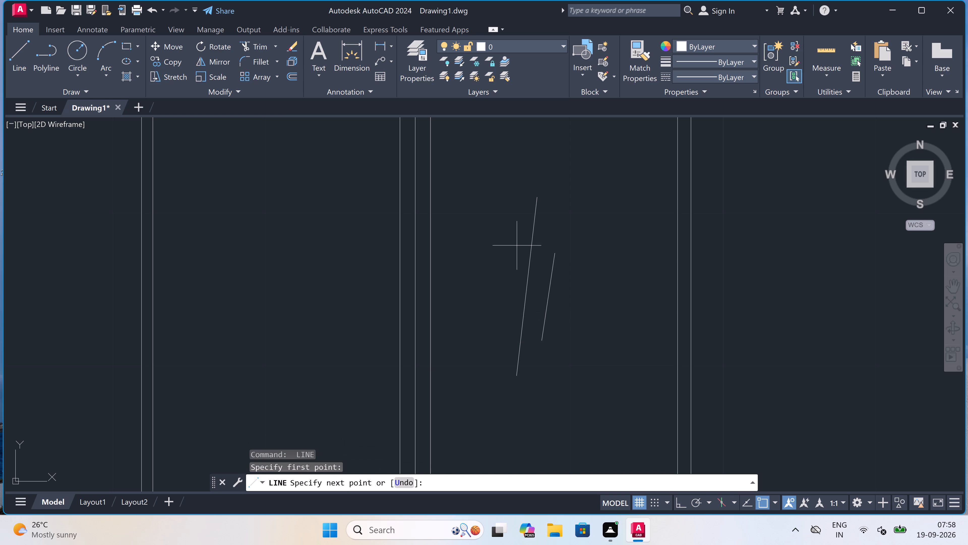
pyautogui.click(505, 343)
pyautogui.press('Escape')
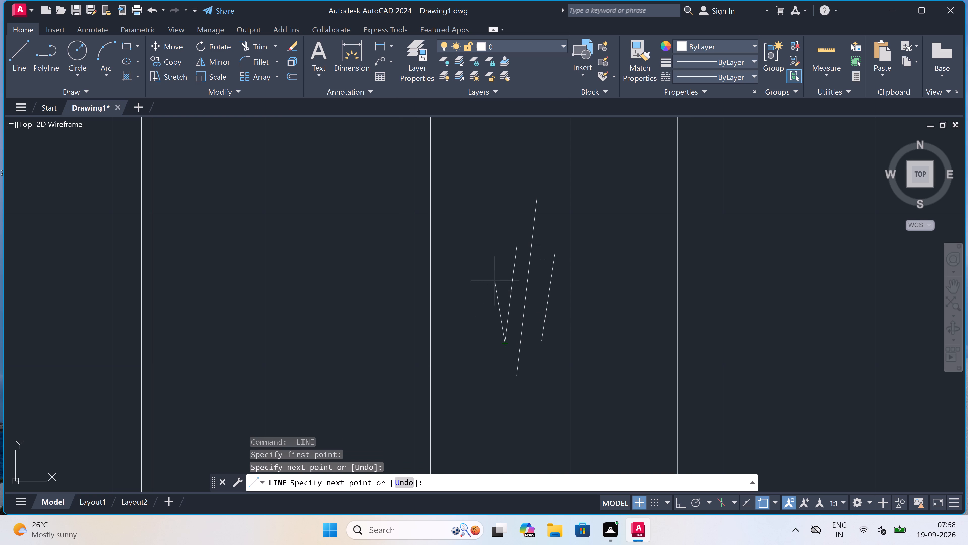
# With ortho on, draw a vertical line down the middle of the ground-floor left window's inner frame, from top edge to bottom edge.
pyautogui.scroll(-7, 495, 275)
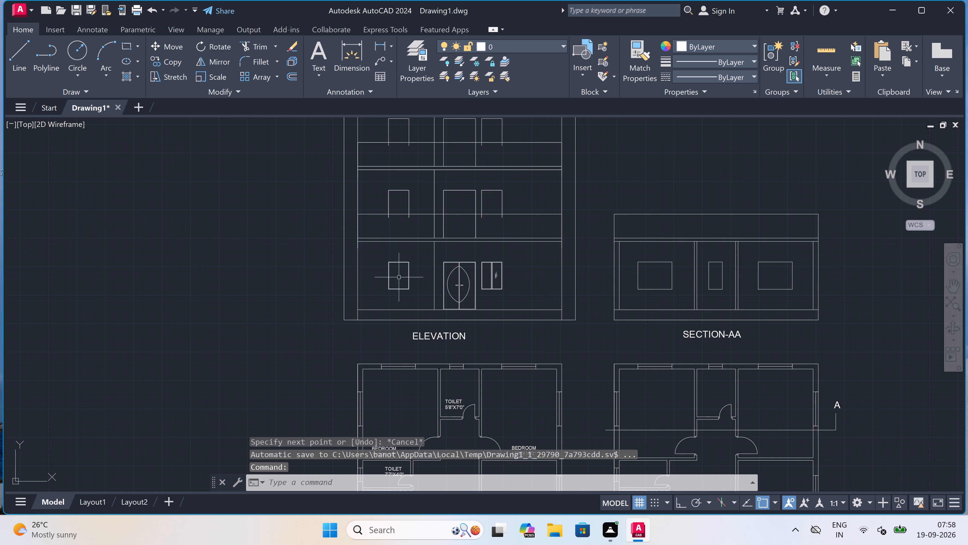
pyautogui.scroll(3, 382, 270)
pyautogui.press('l')
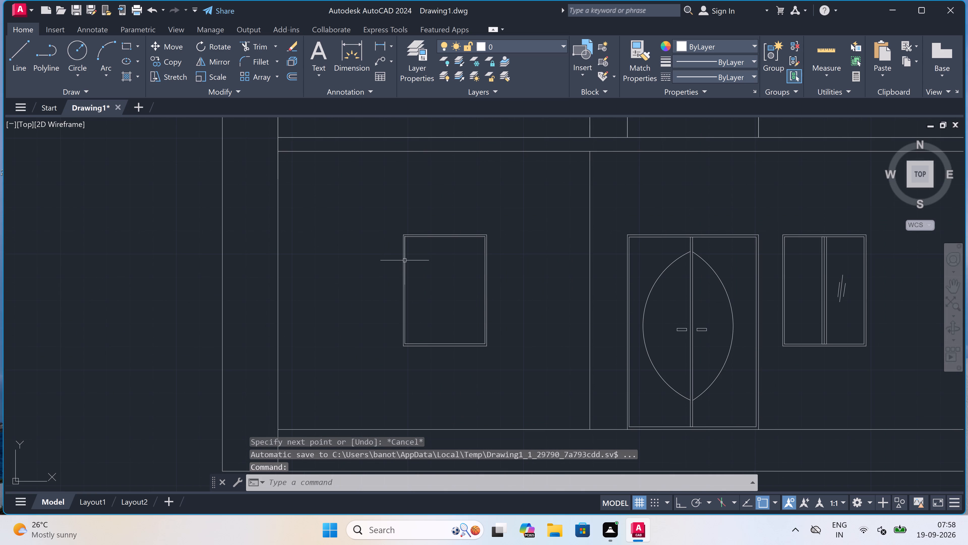
pyautogui.press('space')
pyautogui.scroll(1, 434, 249)
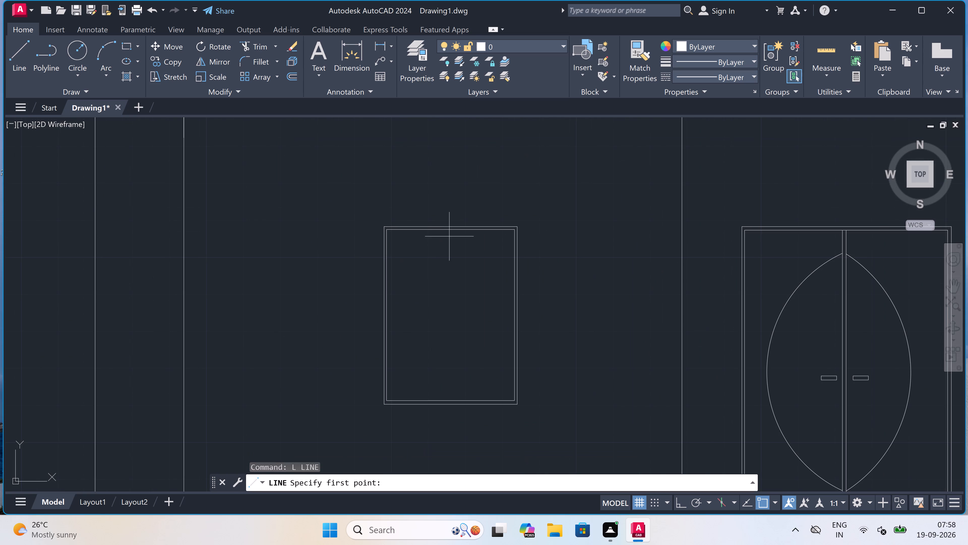
pyautogui.click(449, 232)
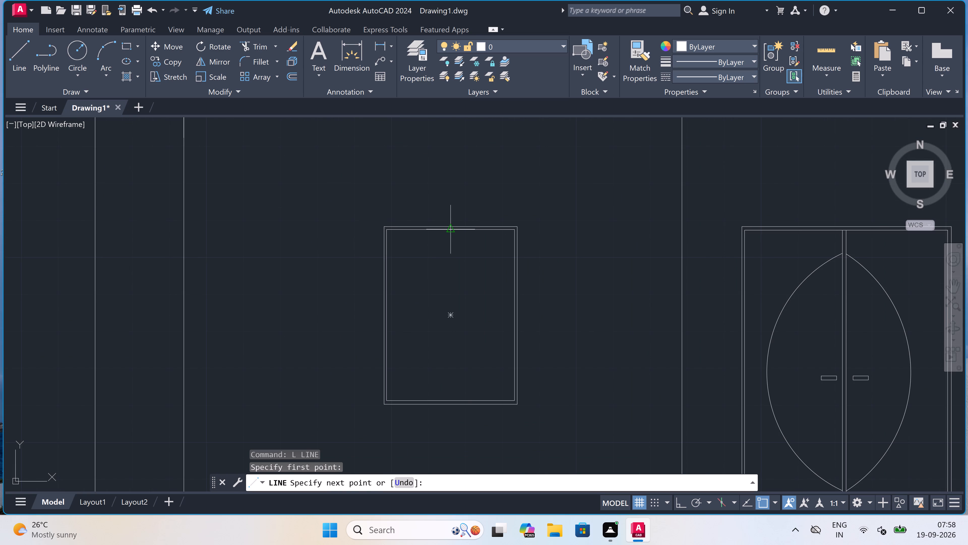
pyautogui.press('F8')
pyautogui.click(450, 402)
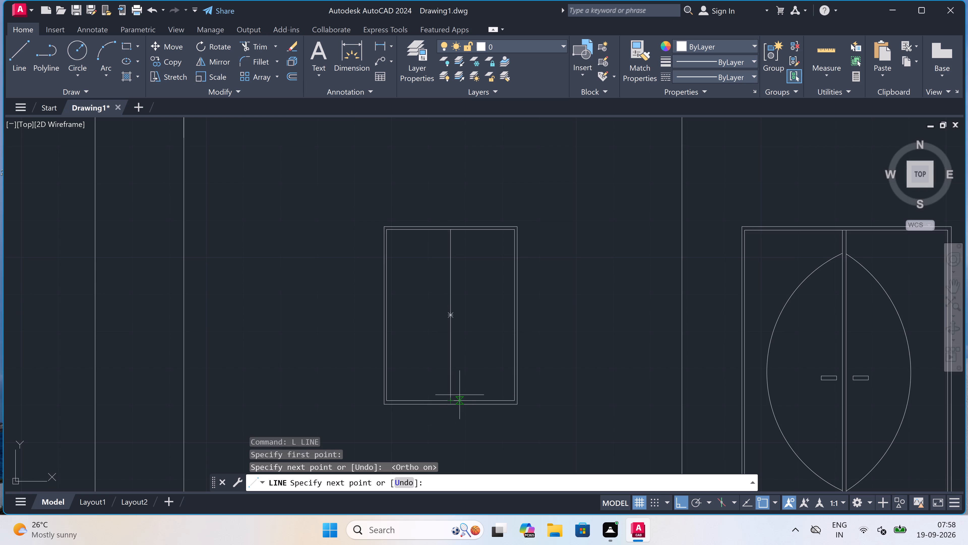
# From the bottom of the left window's centre line, draw a line 1" right, continuing straight up to the inner frame's top edge.
pyautogui.write('1"')
pyautogui.press('space')
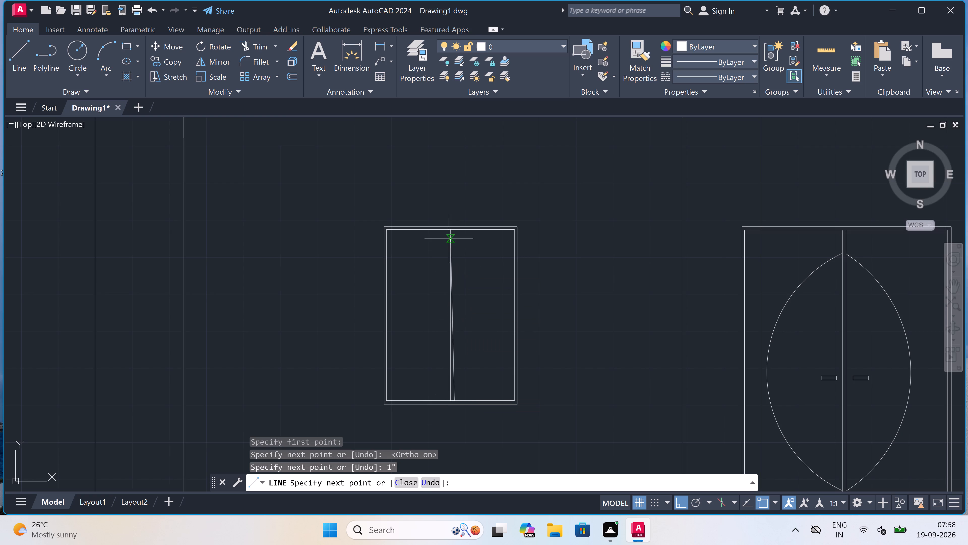
pyautogui.scroll(3, 448, 235)
pyautogui.click(458, 225)
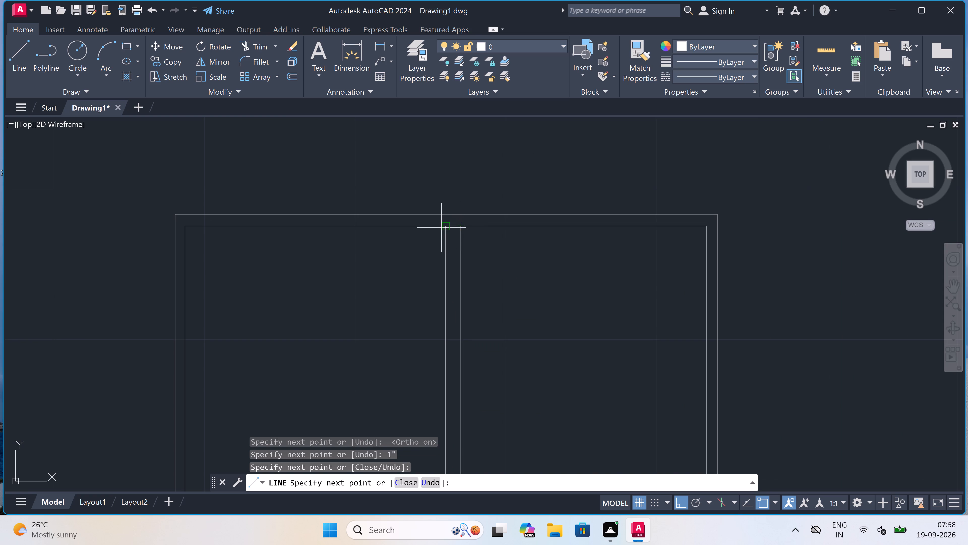
# From the top of the left window's centre line, draw a line 1" left, continuing straight down to the inner frame's bottom edge.
pyautogui.click(443, 224)
pyautogui.write('1"')
pyautogui.press('space')
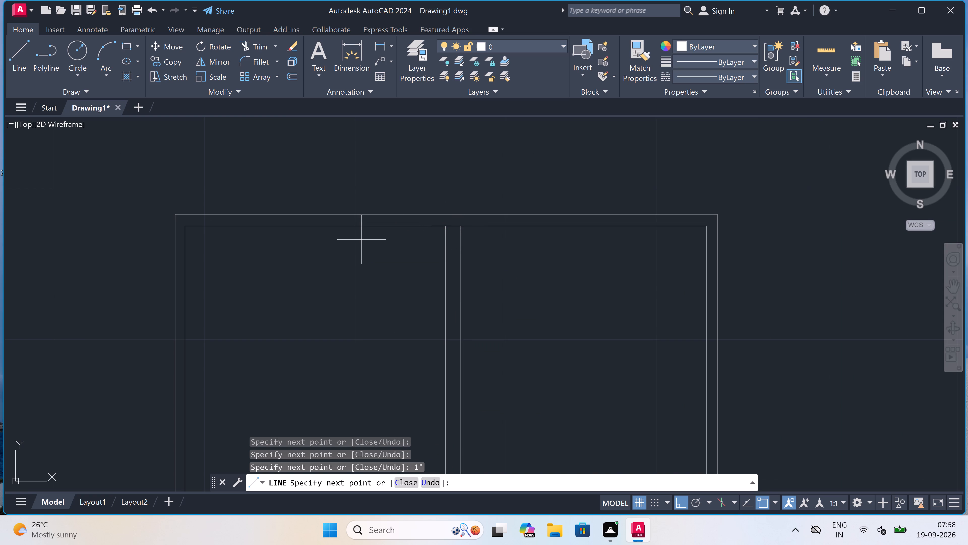
pyautogui.scroll(-5, 374, 238)
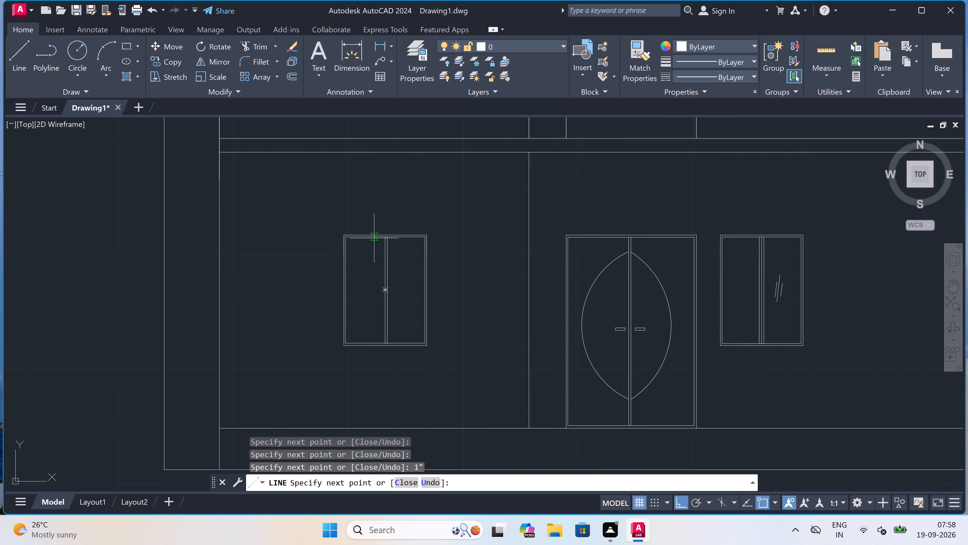
pyautogui.scroll(4, 379, 347)
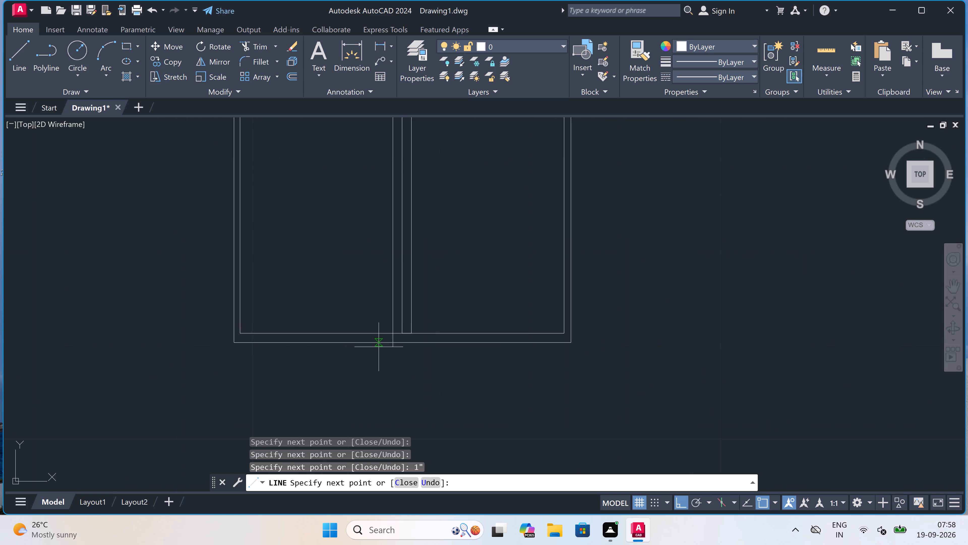
pyautogui.click(402, 322)
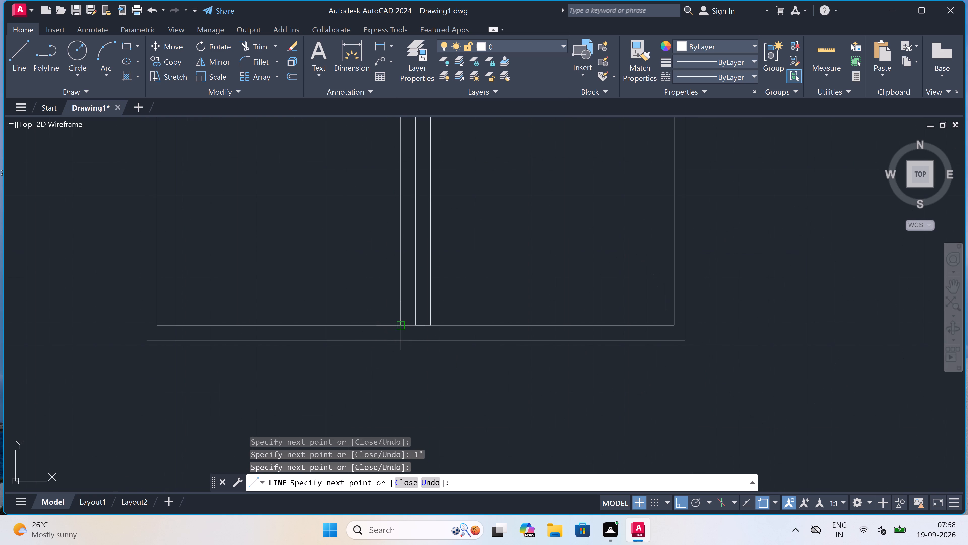
pyautogui.press('Escape')
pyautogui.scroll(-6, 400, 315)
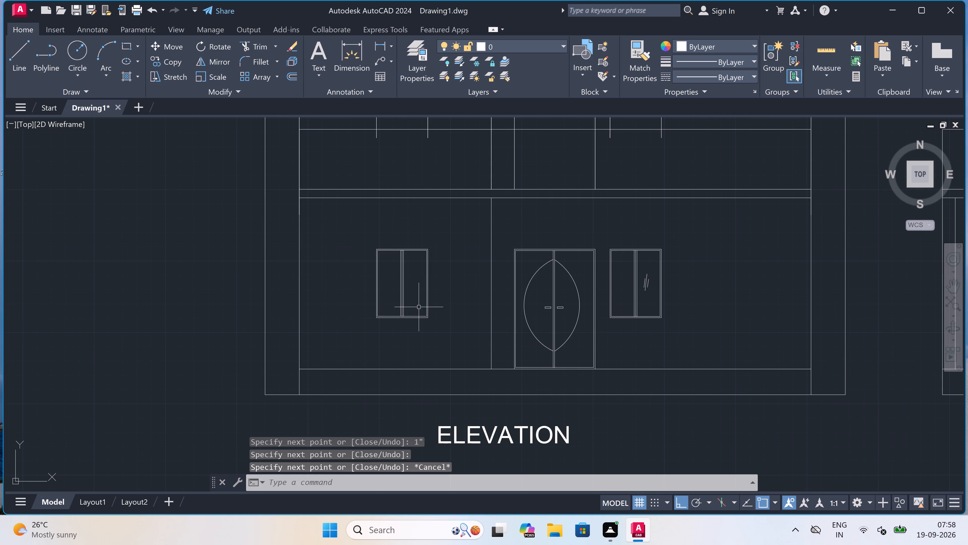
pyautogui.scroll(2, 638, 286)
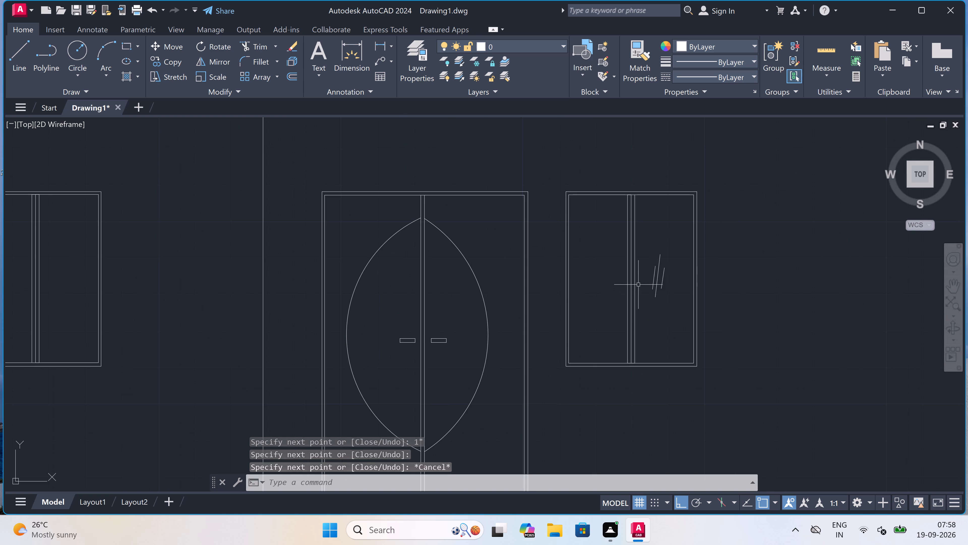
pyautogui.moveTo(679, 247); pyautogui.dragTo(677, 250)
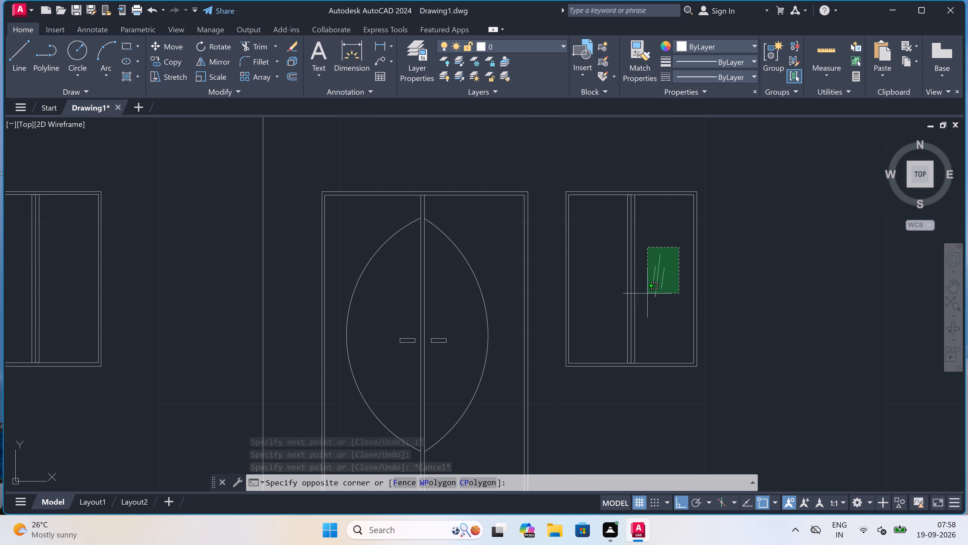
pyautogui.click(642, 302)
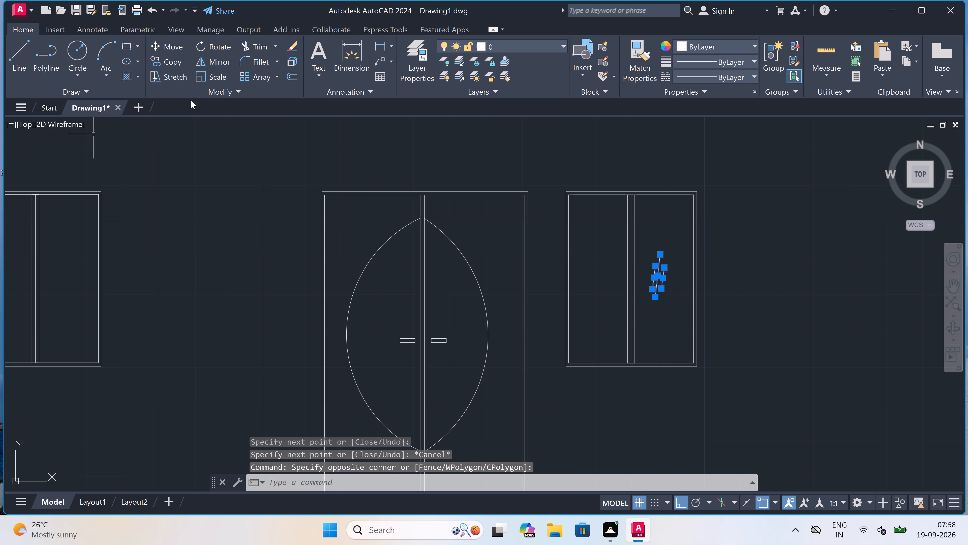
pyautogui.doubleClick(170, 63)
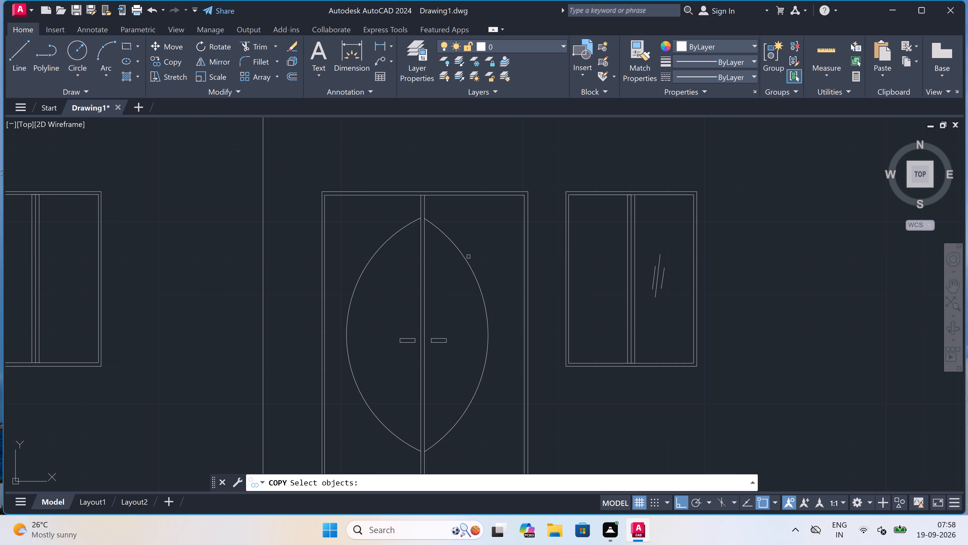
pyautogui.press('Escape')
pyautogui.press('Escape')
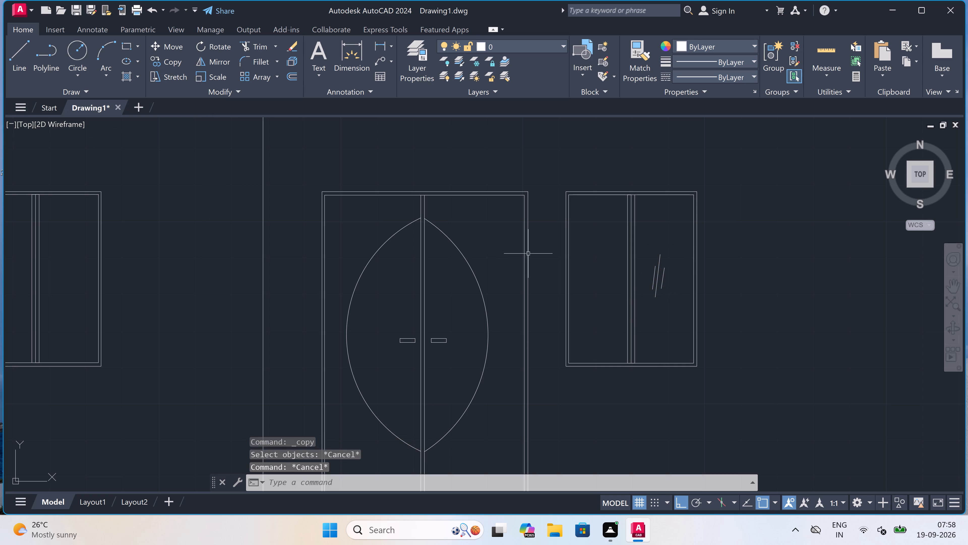
# Copy the three glass-reflection lines horizontally into the ground-floor right window's left pane and both panes of the left window.
pyautogui.click(671, 246)
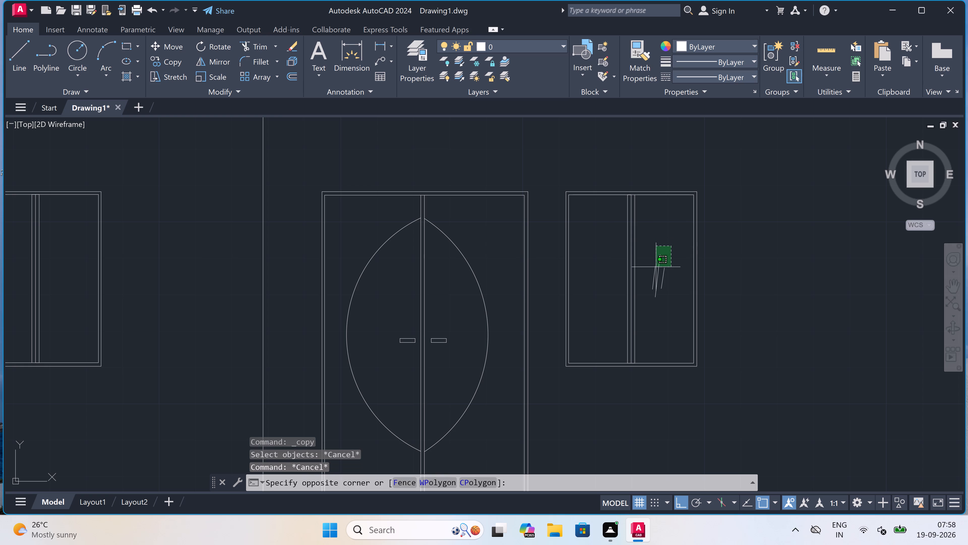
pyautogui.click(644, 303)
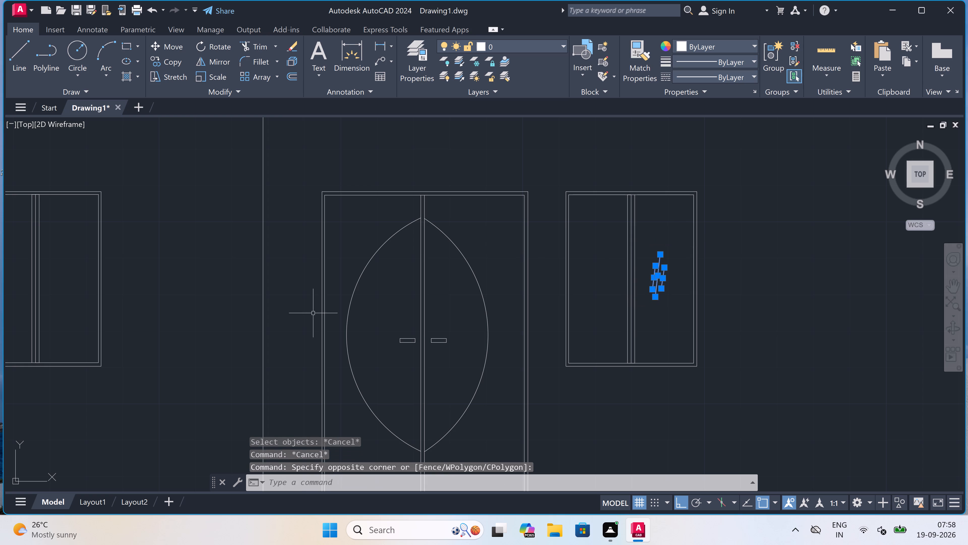
pyautogui.click(159, 59)
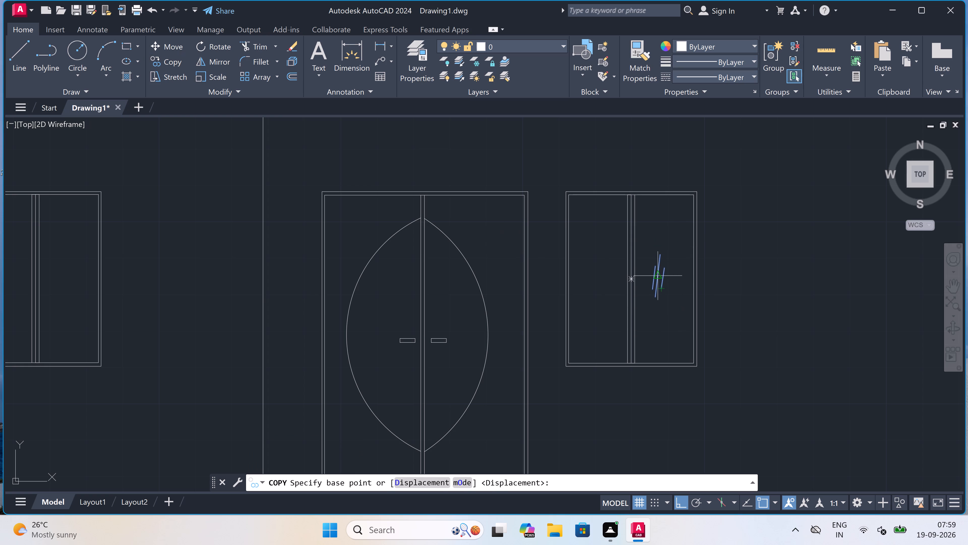
pyautogui.moveTo(656, 277); pyautogui.dragTo(654, 280)
pyautogui.click(600, 285)
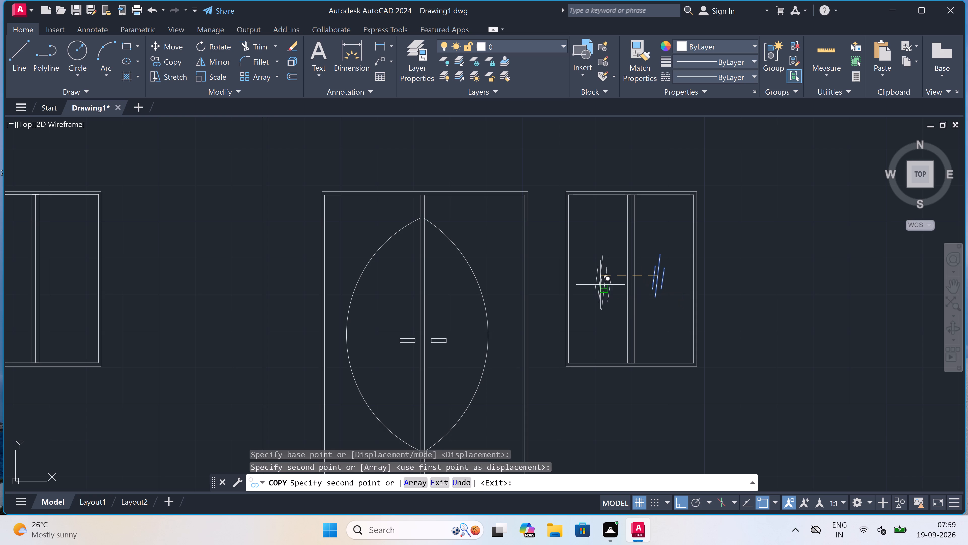
pyautogui.scroll(-4, 600, 285)
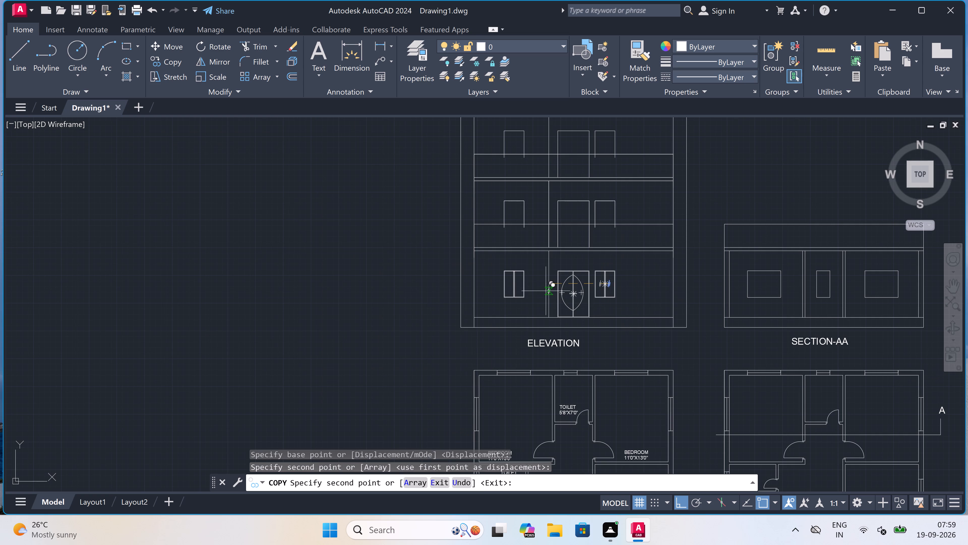
pyautogui.scroll(3, 522, 292)
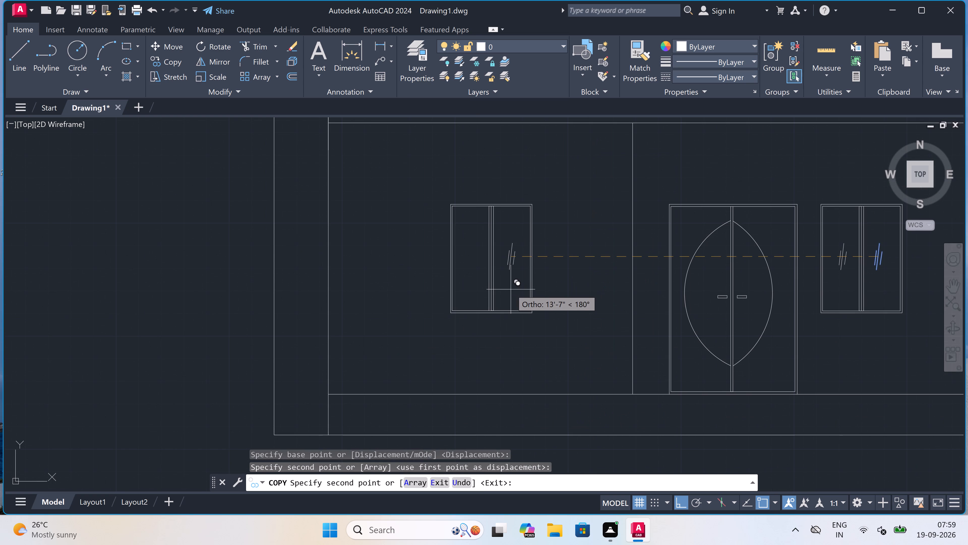
pyautogui.click(511, 289)
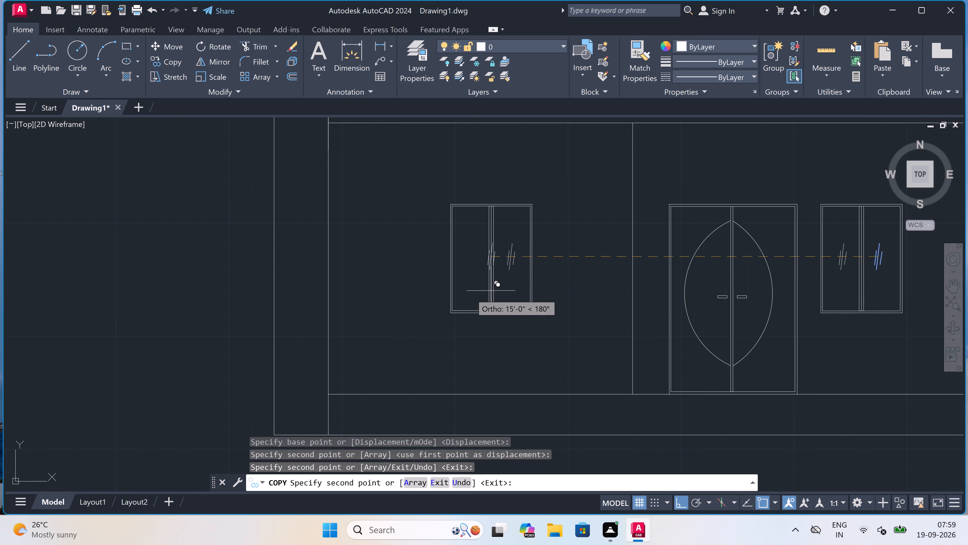
pyautogui.click(466, 292)
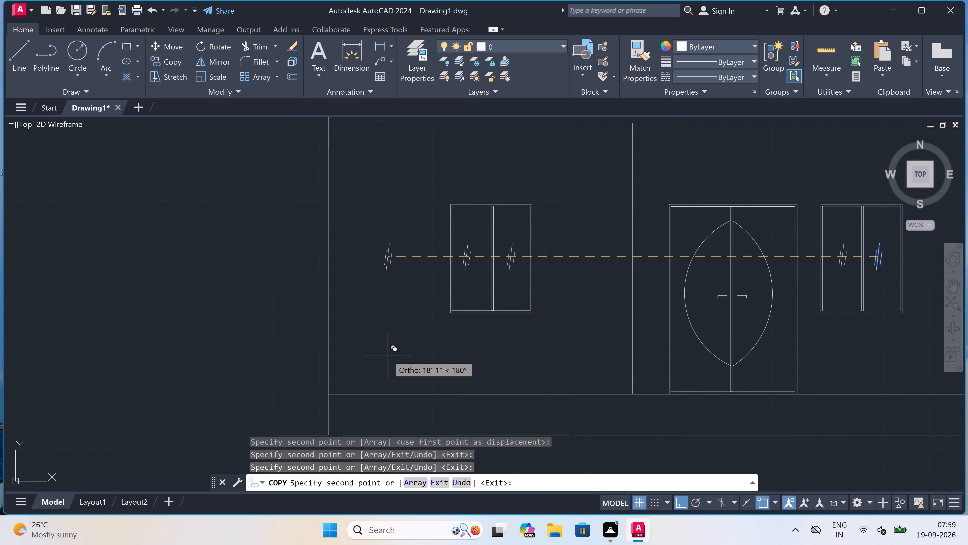
pyautogui.press('Escape')
# From the base of the elevation's vertical wall line, draw a line 1" left, continuing straight up to the lower slab line above the top storey.
pyautogui.scroll(-2, 422, 335)
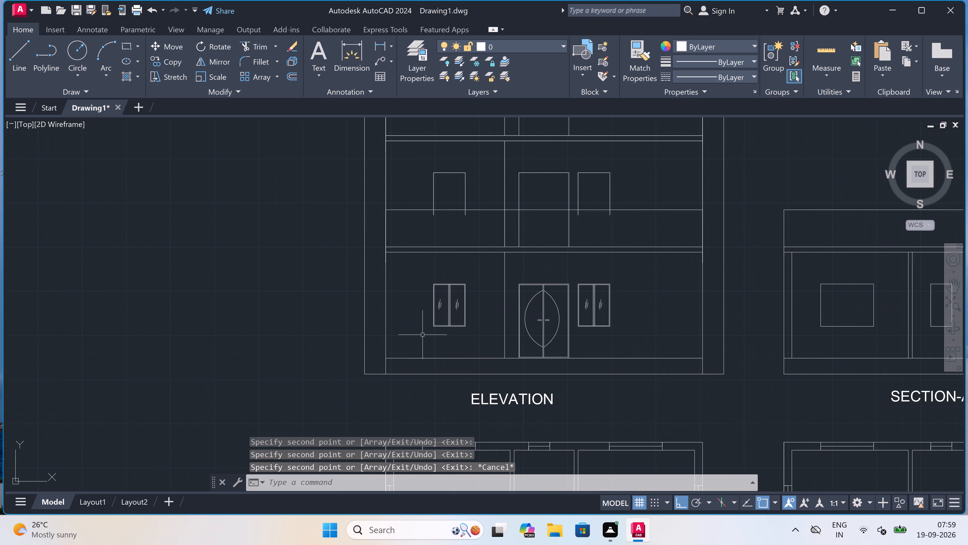
pyautogui.press('l')
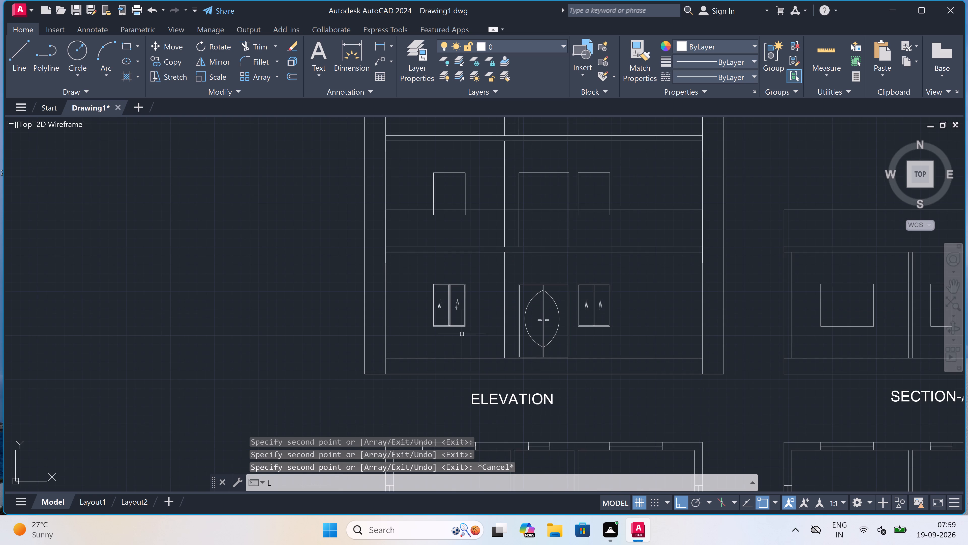
pyautogui.press('space')
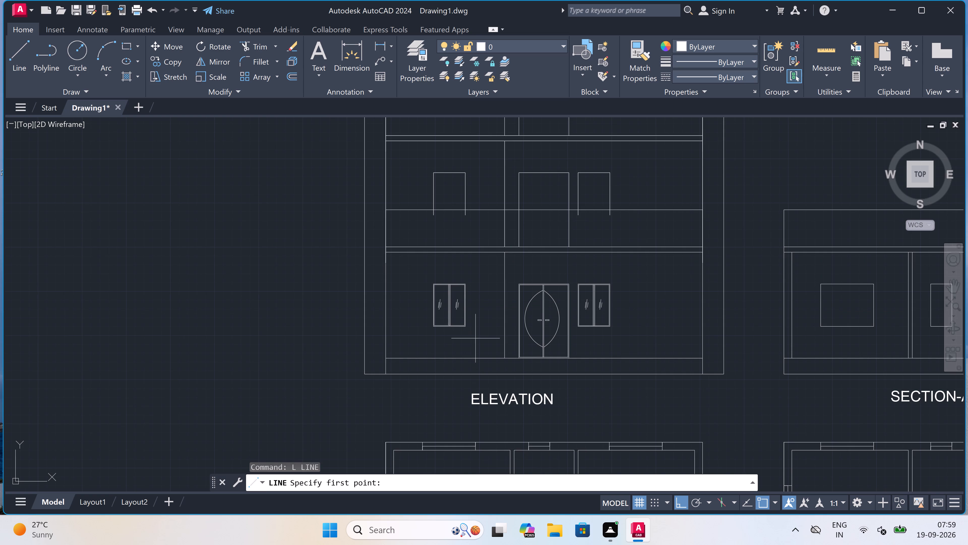
pyautogui.scroll(2, 491, 350)
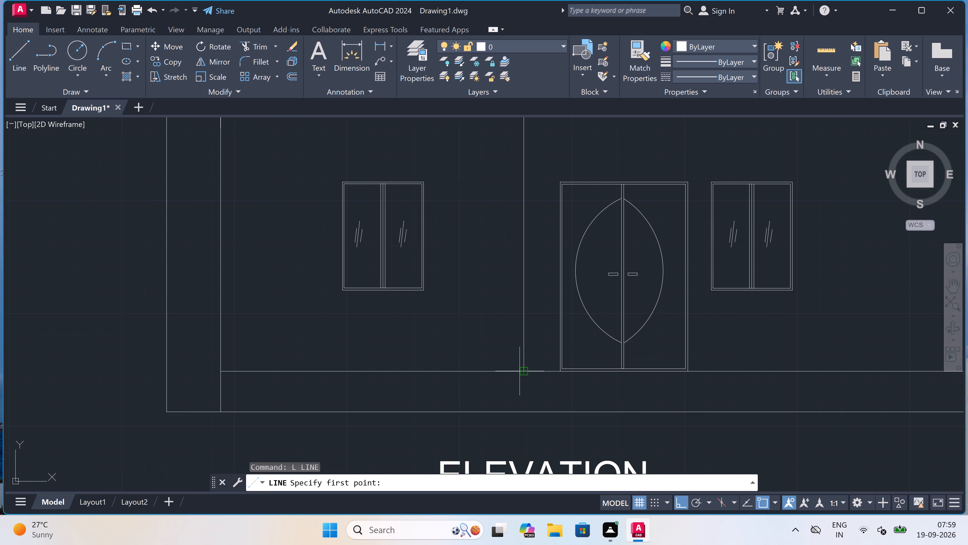
pyautogui.click(522, 373)
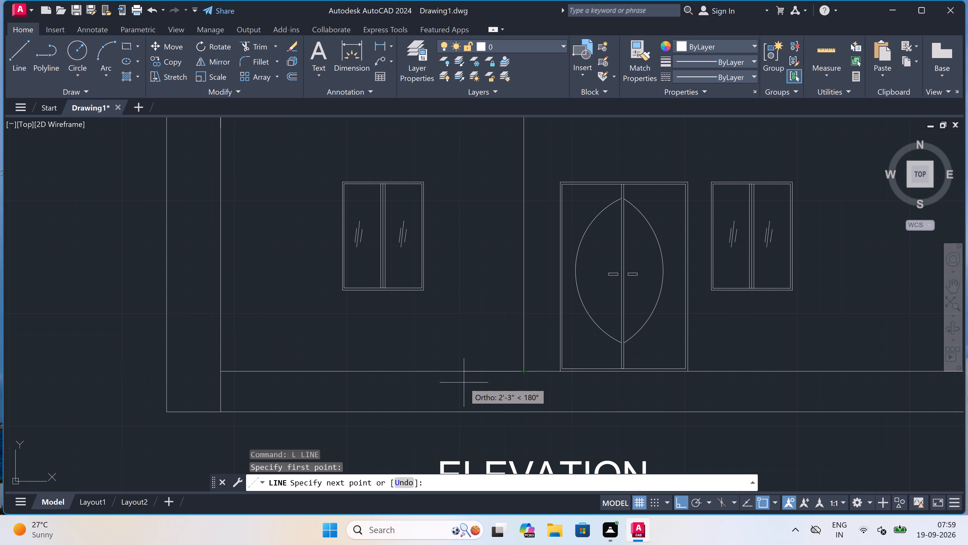
pyautogui.write('1"')
pyautogui.press('space')
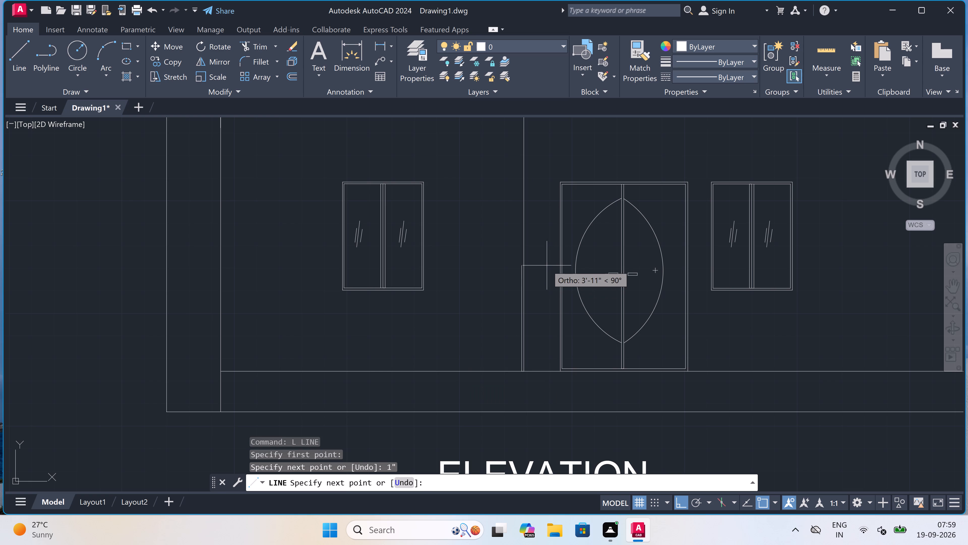
pyautogui.scroll(-3, 534, 270)
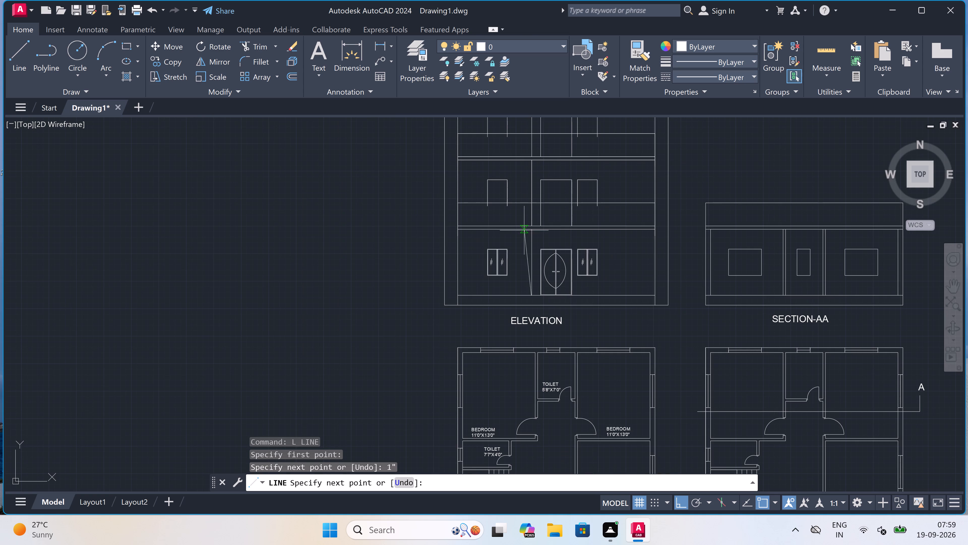
pyautogui.scroll(3, 525, 230)
pyautogui.scroll(-3, 535, 226)
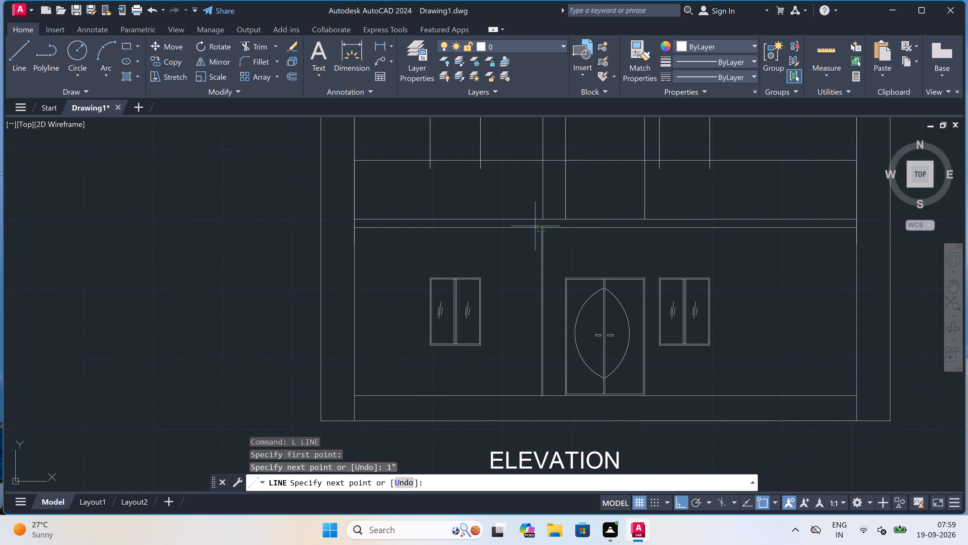
pyautogui.scroll(-1, 535, 226)
pyautogui.scroll(-2, 533, 194)
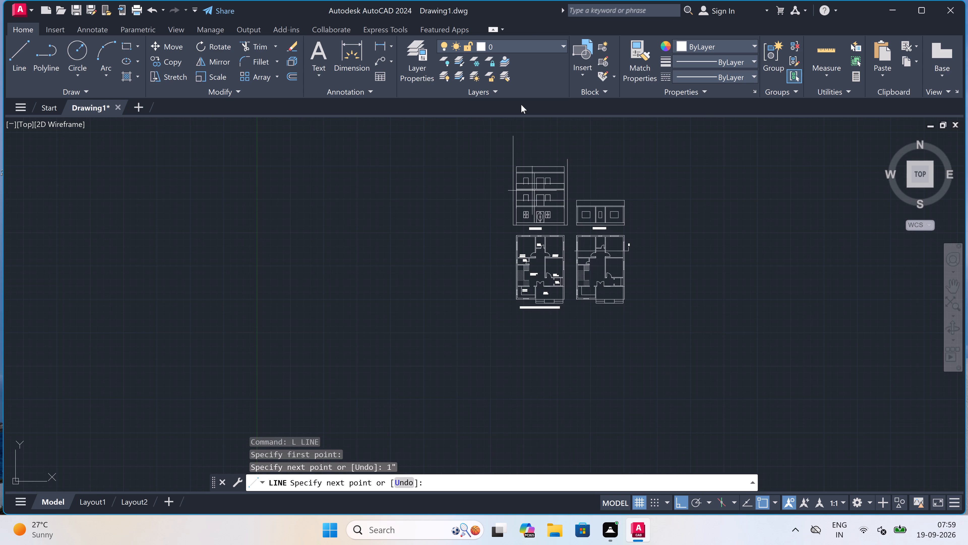
pyautogui.scroll(2, 526, 161)
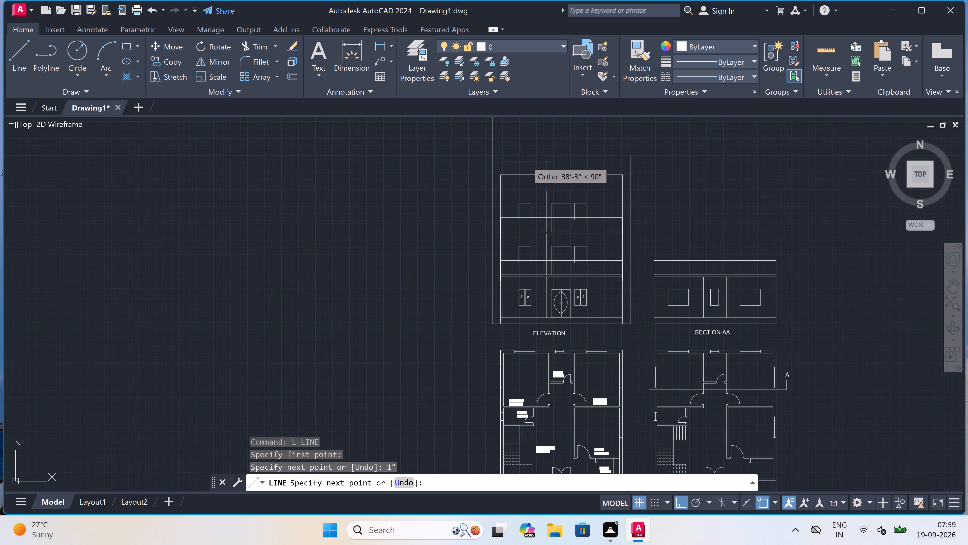
pyautogui.scroll(3, 539, 186)
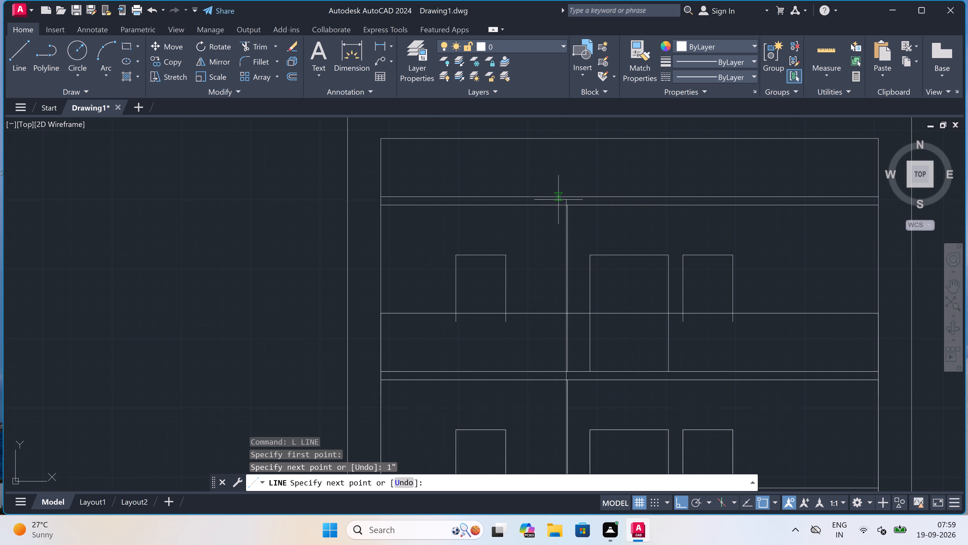
pyautogui.scroll(4, 558, 200)
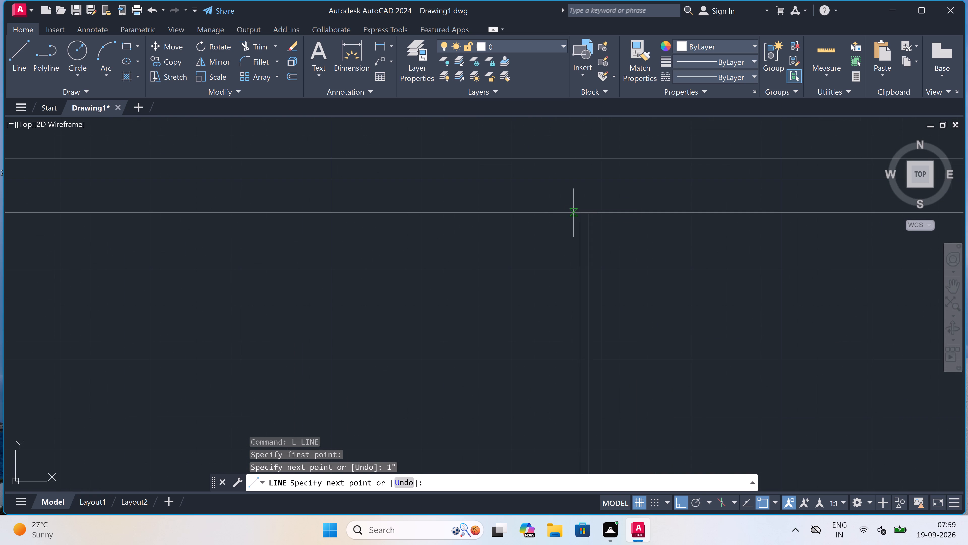
pyautogui.click(579, 213)
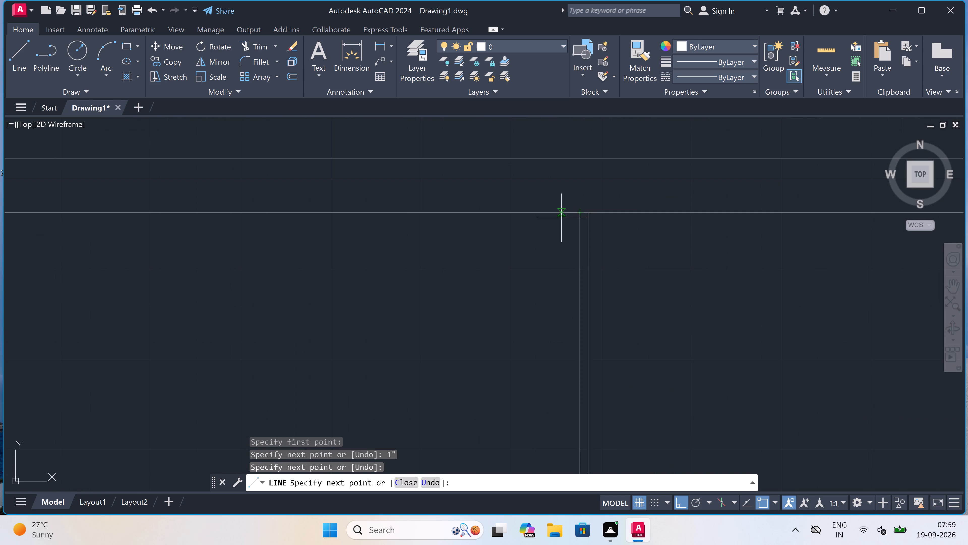
pyautogui.press('Escape')
# Erase the upper of the two horizontal slab lines above the top-storey windows.
pyautogui.scroll(-2, 534, 231)
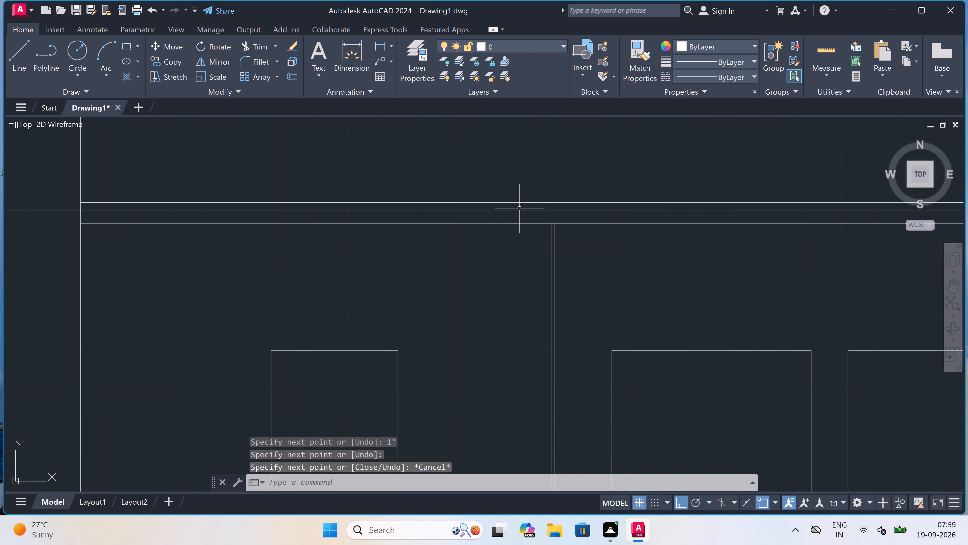
pyautogui.click(510, 190)
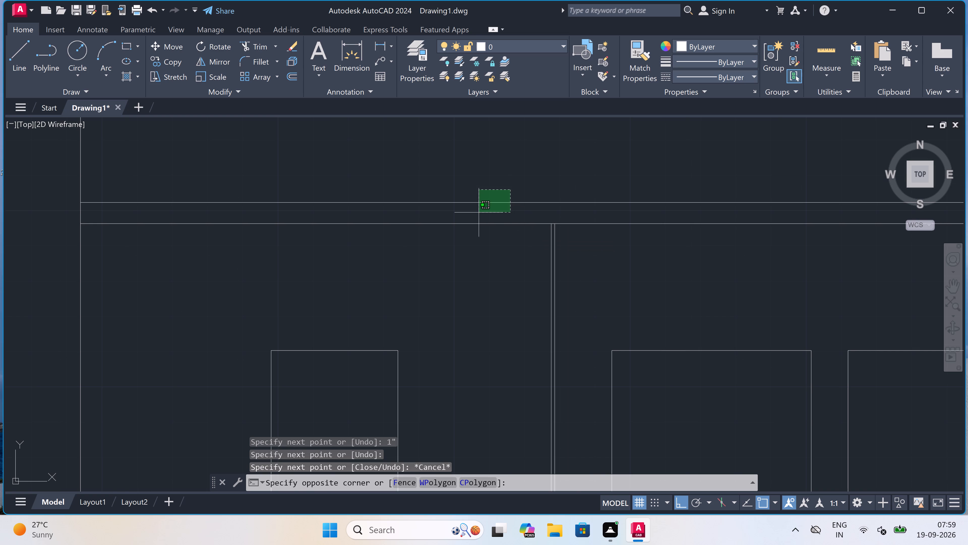
pyautogui.click(479, 212)
pyautogui.press('Delete')
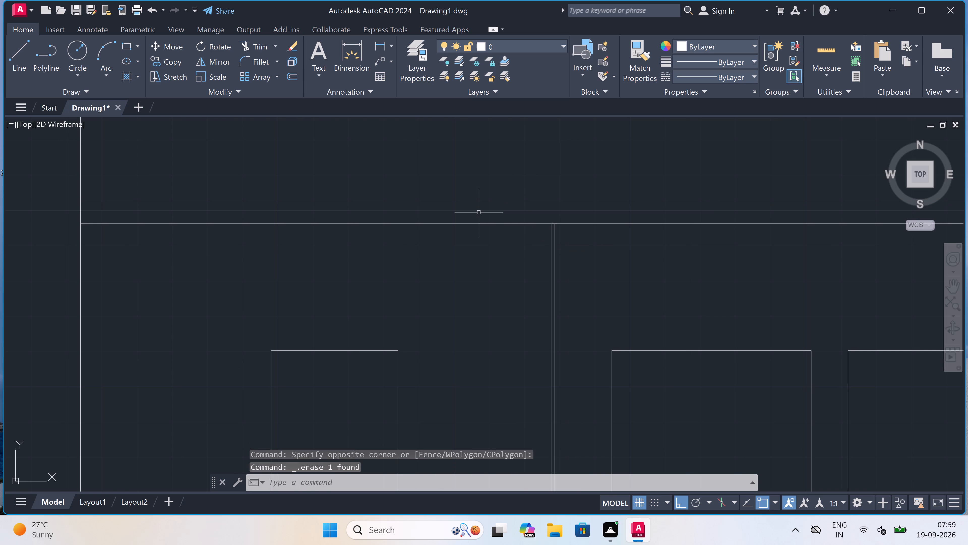
# Erase the lower of the two horizontal slab lines between the first and second floors of the elevation.
pyautogui.scroll(-5, 479, 212)
pyautogui.scroll(1, 467, 261)
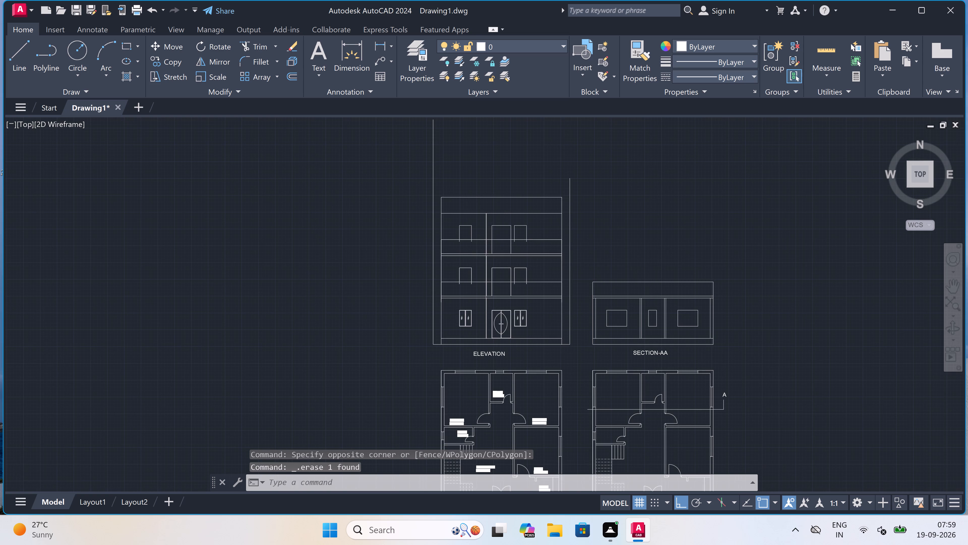
pyautogui.scroll(1, 467, 261)
pyautogui.scroll(2, 478, 240)
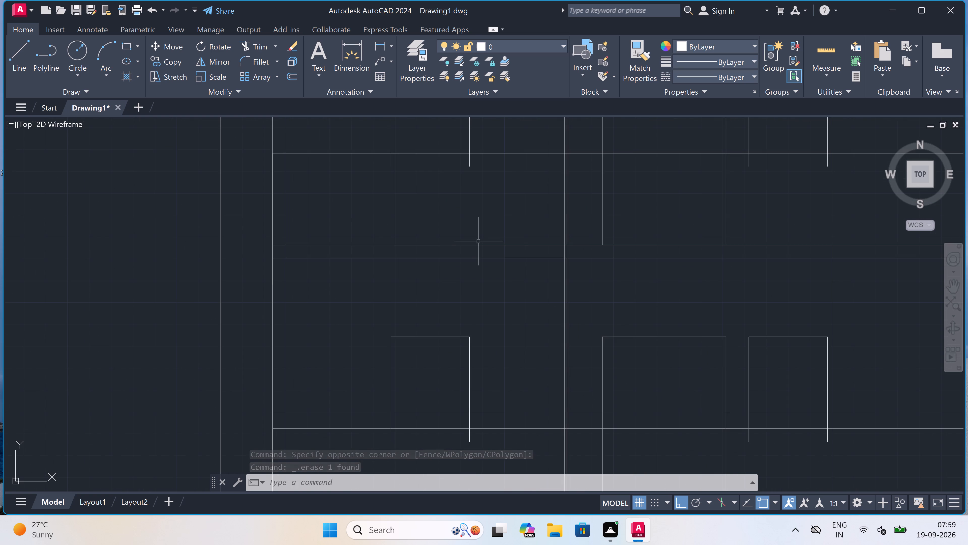
pyautogui.click(473, 255)
pyautogui.click(454, 272)
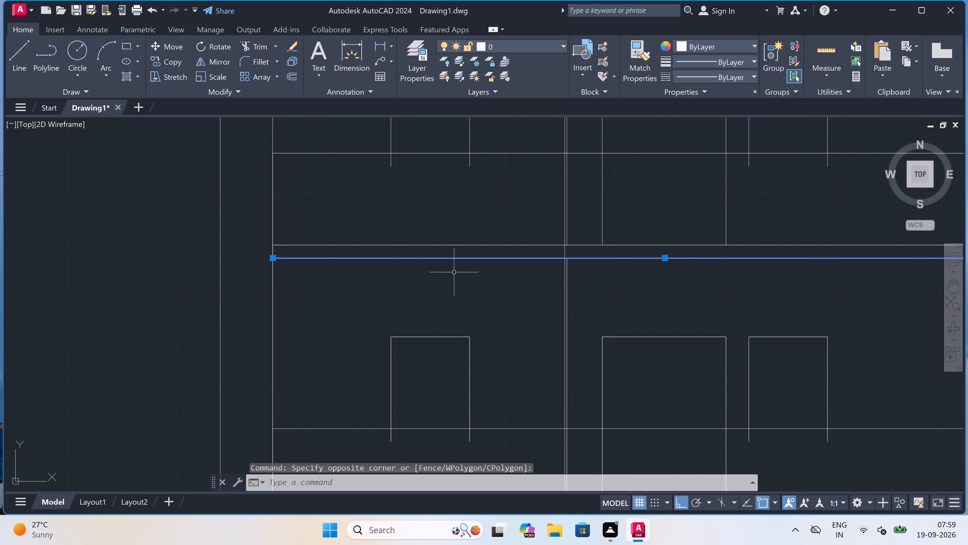
pyautogui.press('Delete')
# Extend the right-hand line of the first-floor vertical pair up to the single floor line between the first and second floors.
pyautogui.scroll(-1, 456, 257)
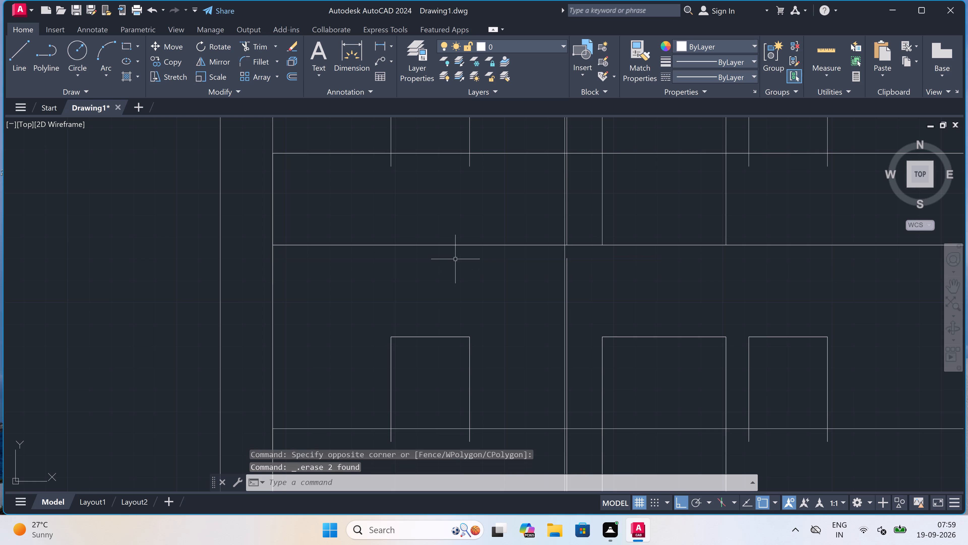
pyautogui.scroll(-1, 456, 257)
pyautogui.scroll(2, 495, 266)
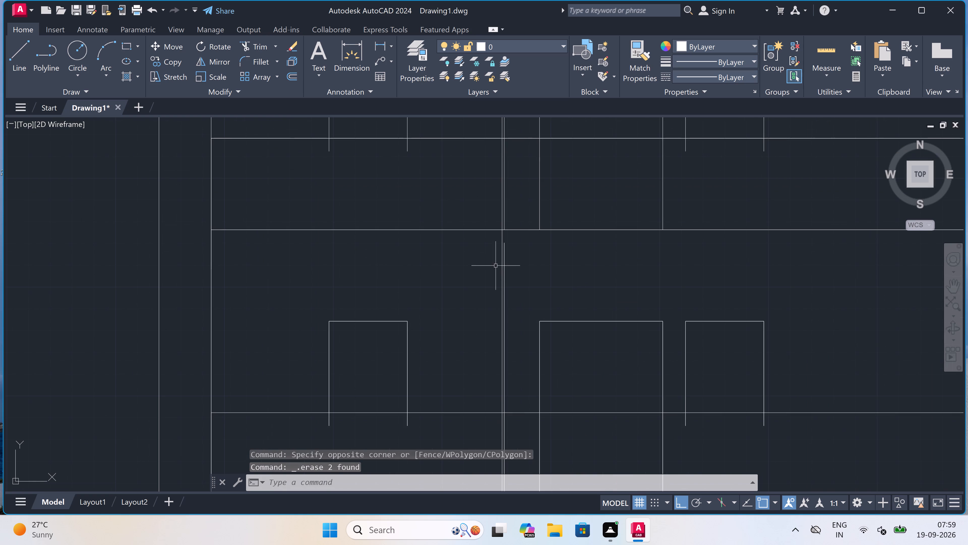
pyautogui.scroll(3, 507, 236)
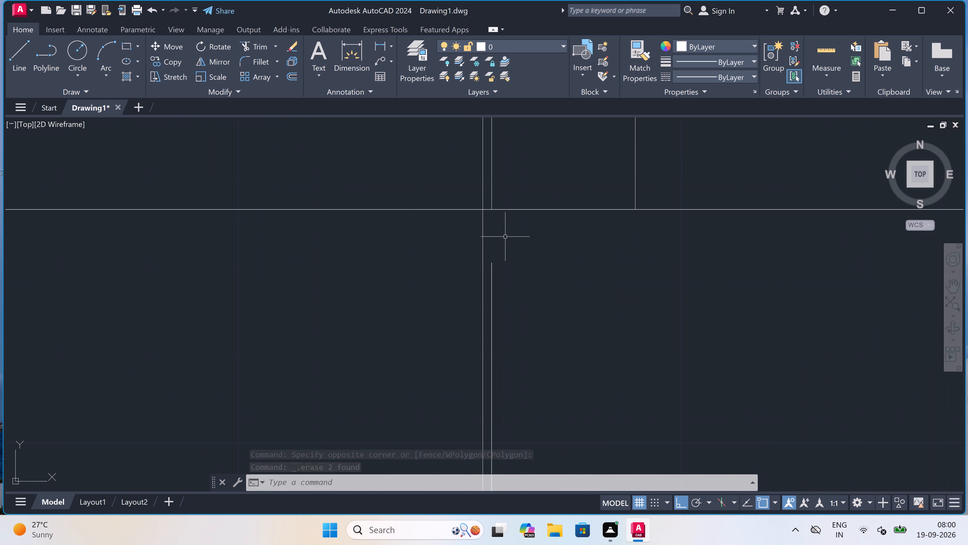
pyautogui.press('e')
pyautogui.press('x')
pyautogui.press('space')
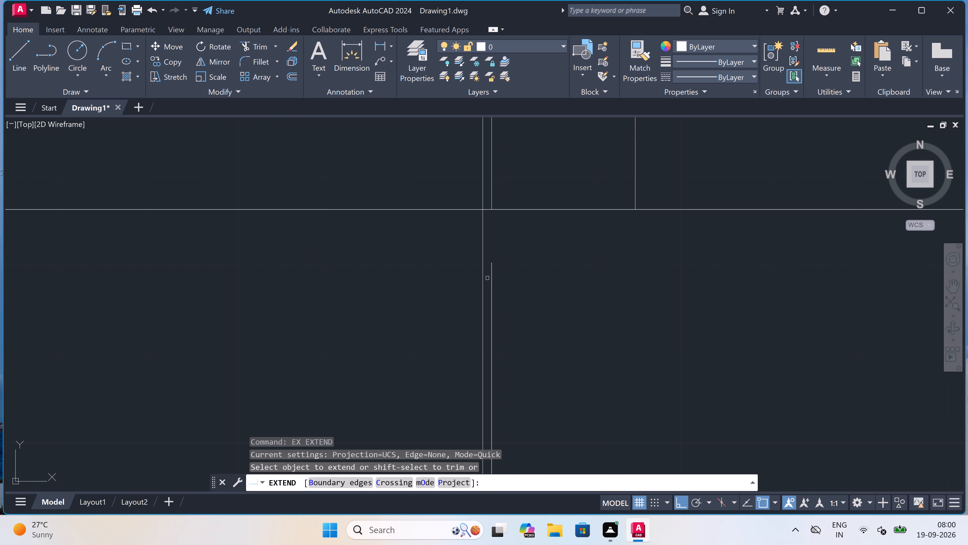
pyautogui.click(487, 278)
pyautogui.click(507, 275)
pyautogui.scroll(-5, 491, 262)
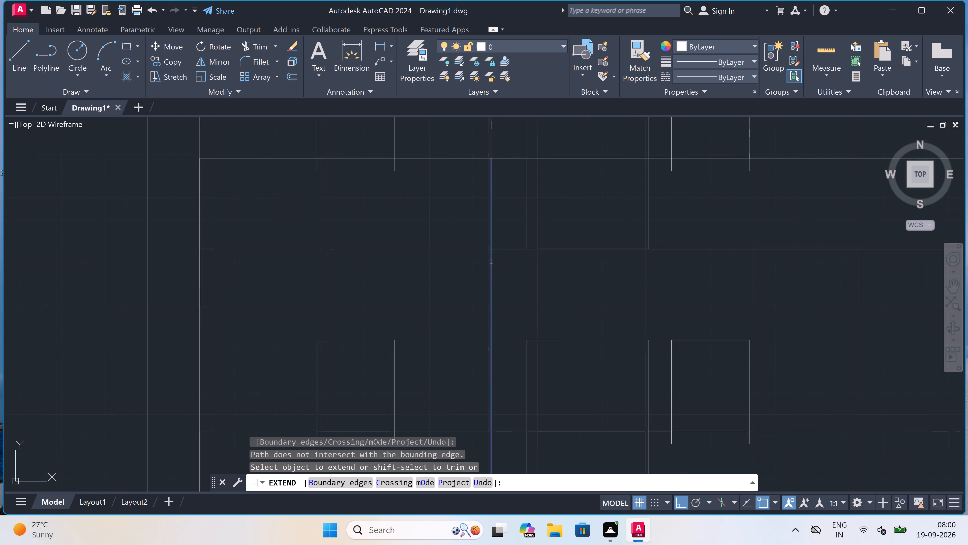
pyautogui.scroll(-2, 491, 260)
pyautogui.scroll(2, 487, 272)
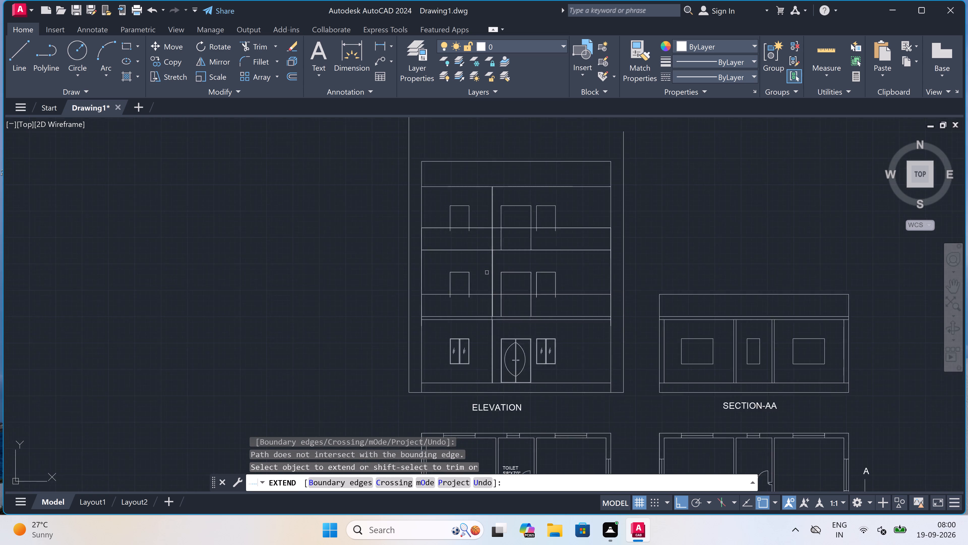
pyautogui.scroll(-1, 487, 272)
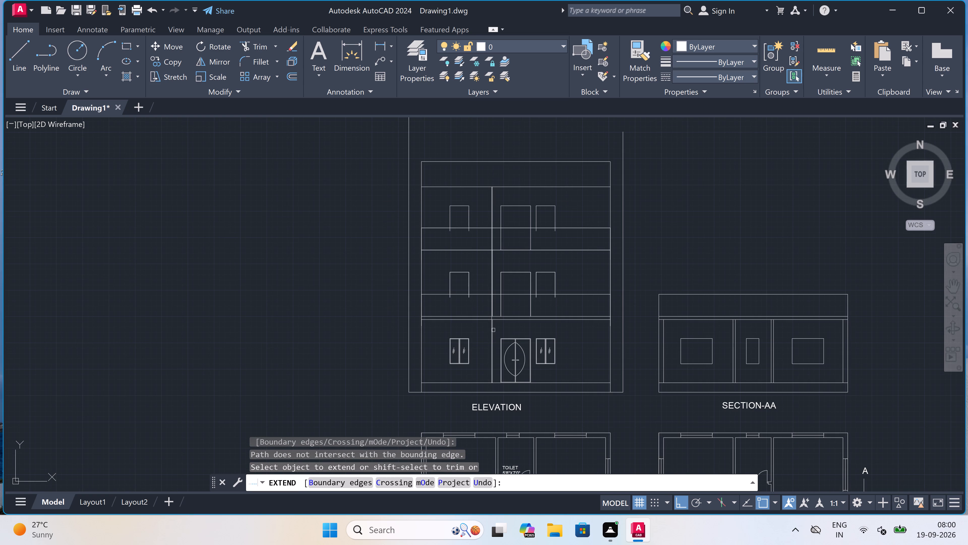
pyautogui.scroll(3, 495, 330)
pyautogui.press('Escape')
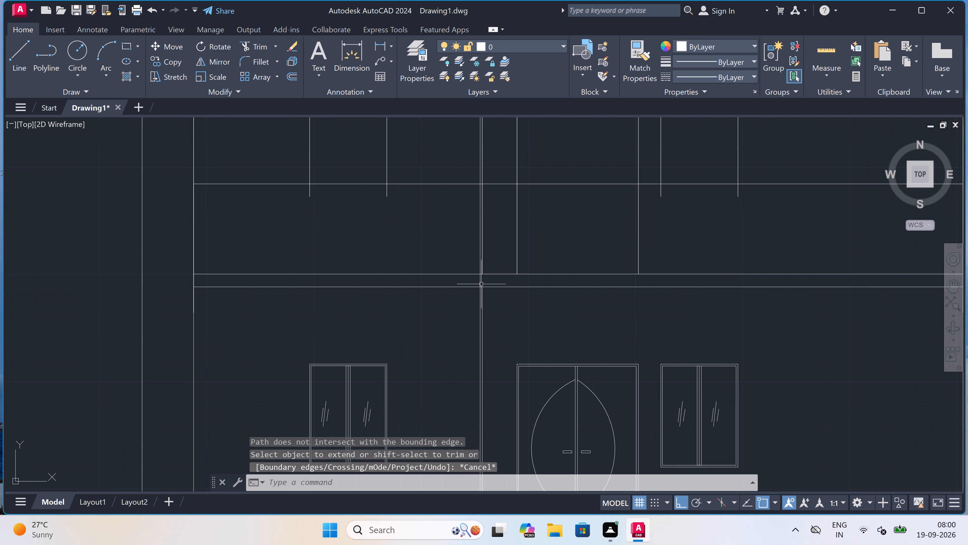
# Erase the lower of the two horizontal slab lines between the ground and first floors of the elevation.
pyautogui.click(470, 285)
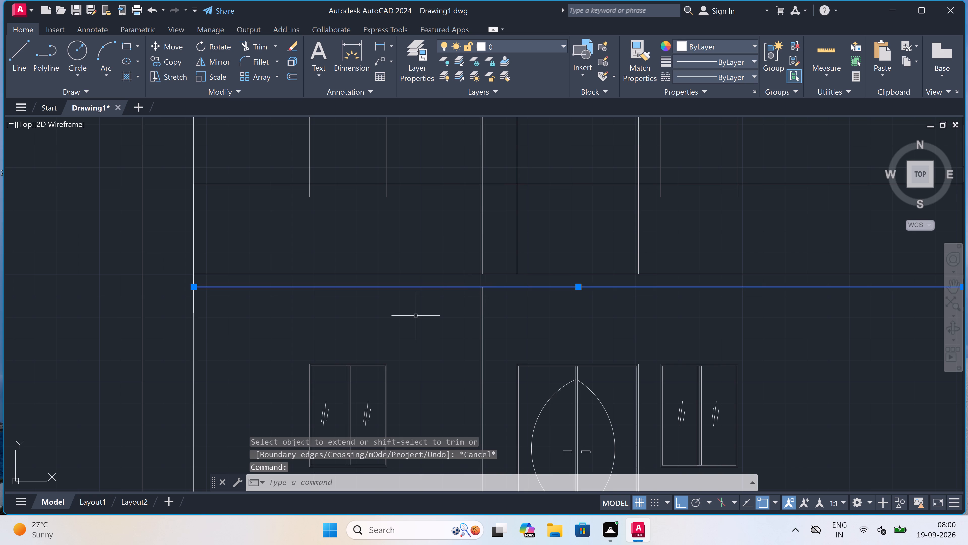
pyautogui.press('Delete')
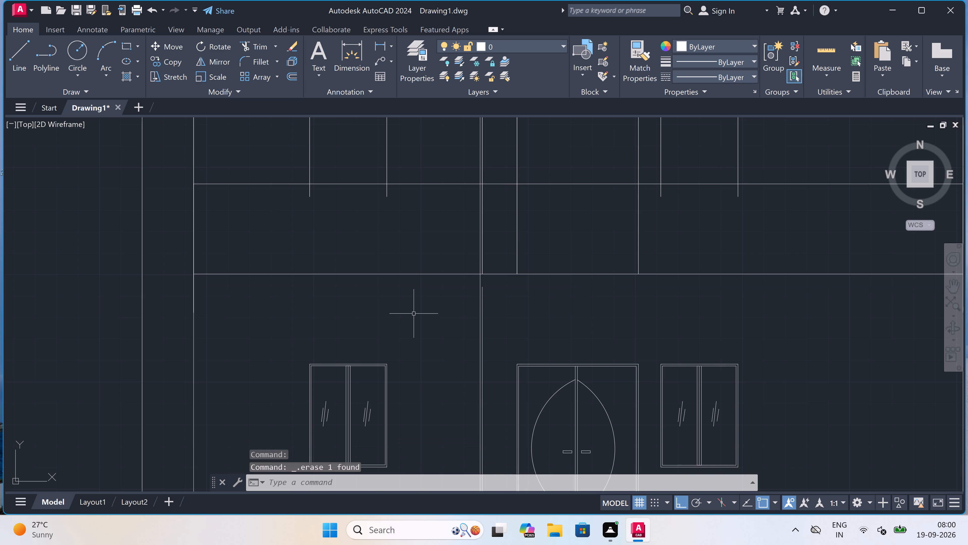
# Extend the right-hand line of the ground-floor vertical pair up to the single floor line between the ground and first floors.
pyautogui.scroll(2, 486, 284)
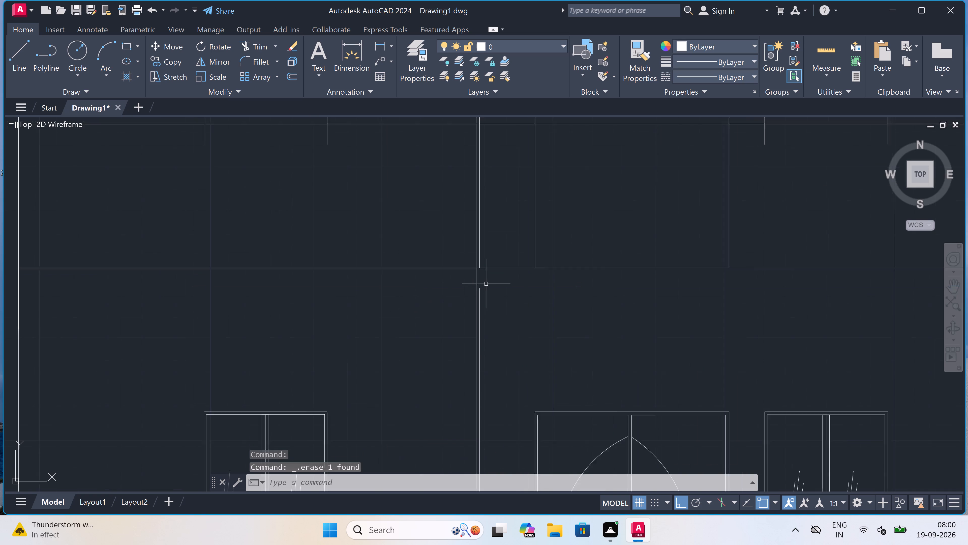
pyautogui.scroll(2, 486, 284)
pyautogui.press('e')
pyautogui.press('x')
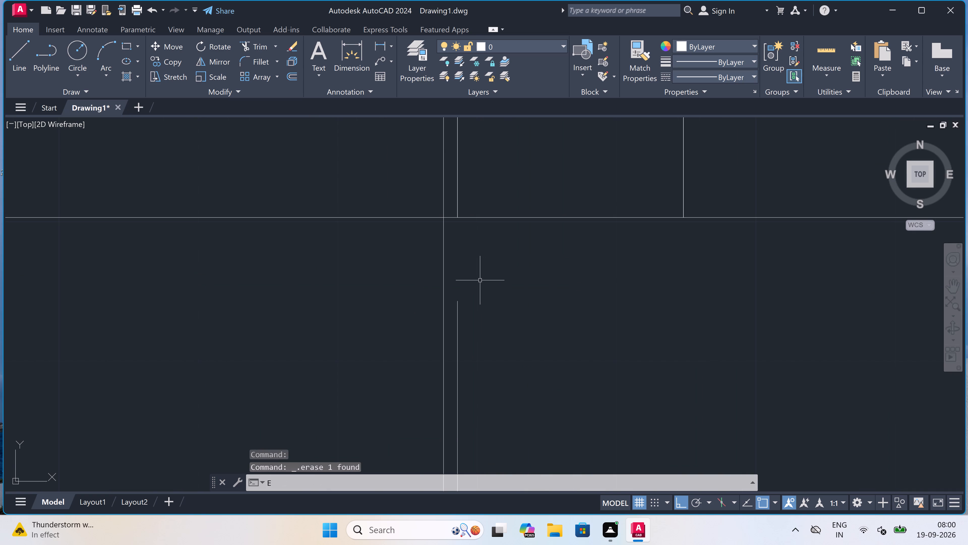
pyautogui.press('space')
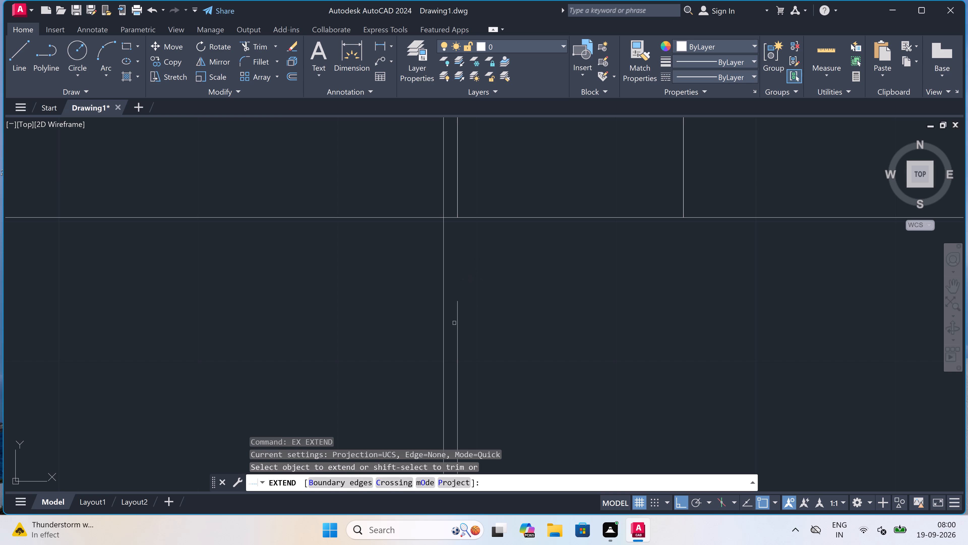
pyautogui.click(454, 323)
pyautogui.click(492, 299)
pyautogui.press('Escape')
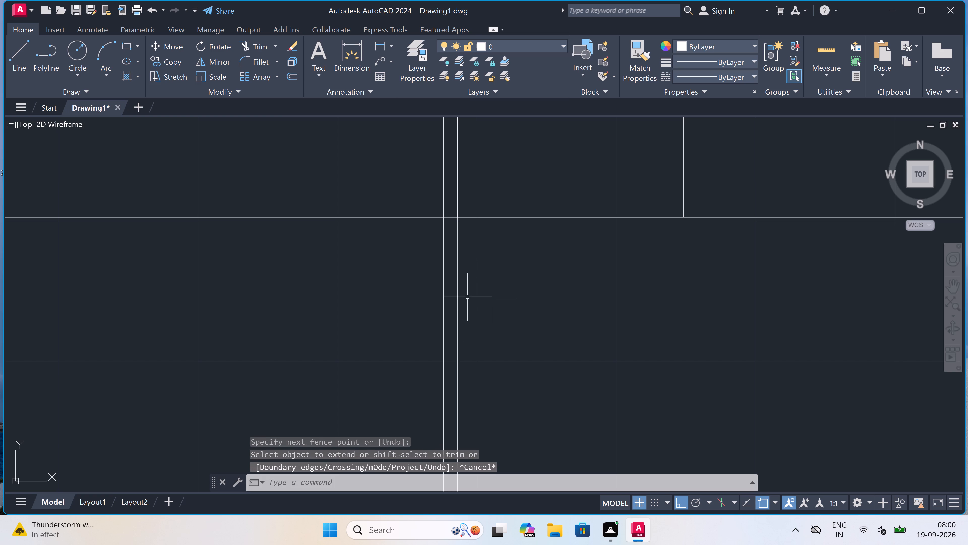
# Copy the ground-floor door and both windows to the first floor, from the door frame's upper-left corner to the matching corner of the opening above.
pyautogui.scroll(-6, 467, 296)
pyautogui.scroll(-2, 451, 273)
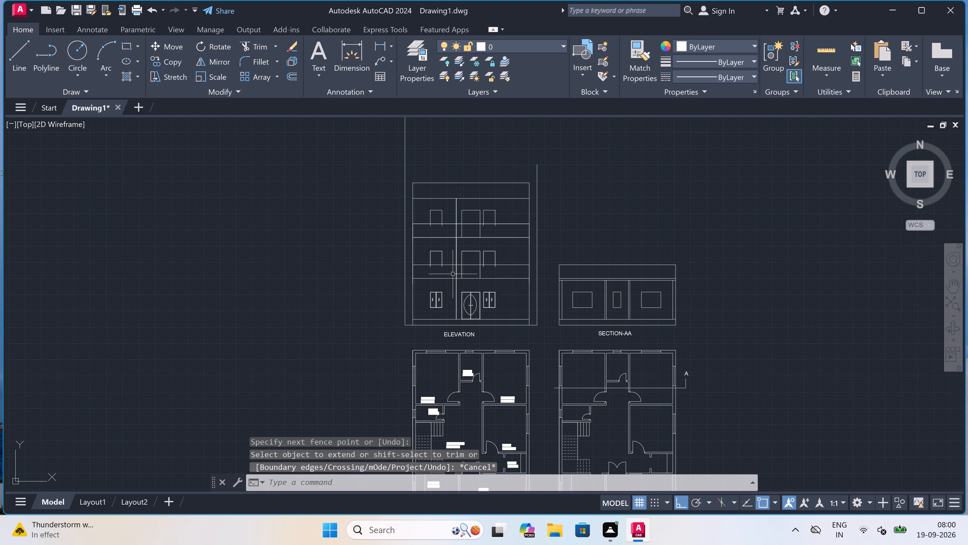
pyautogui.scroll(2, 469, 293)
pyautogui.scroll(-1, 469, 294)
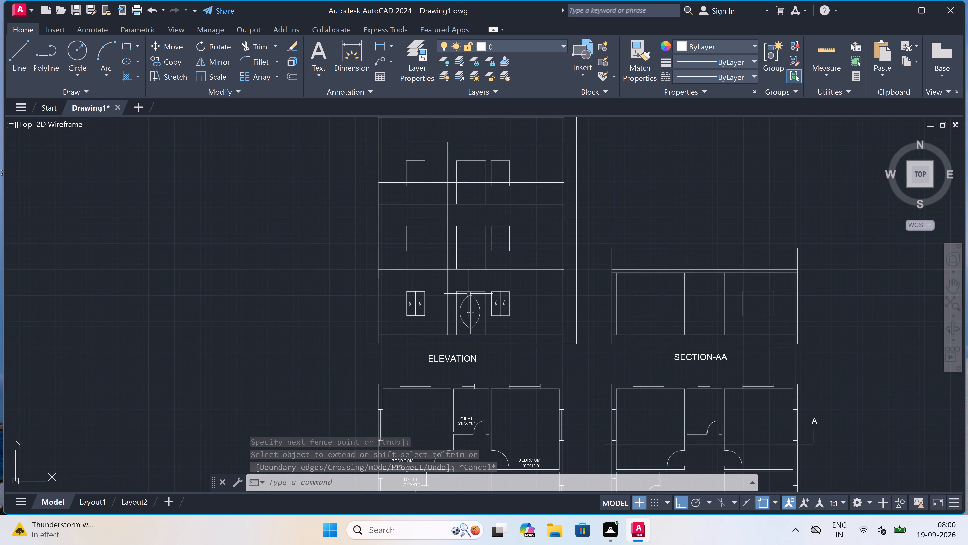
pyautogui.scroll(2, 498, 291)
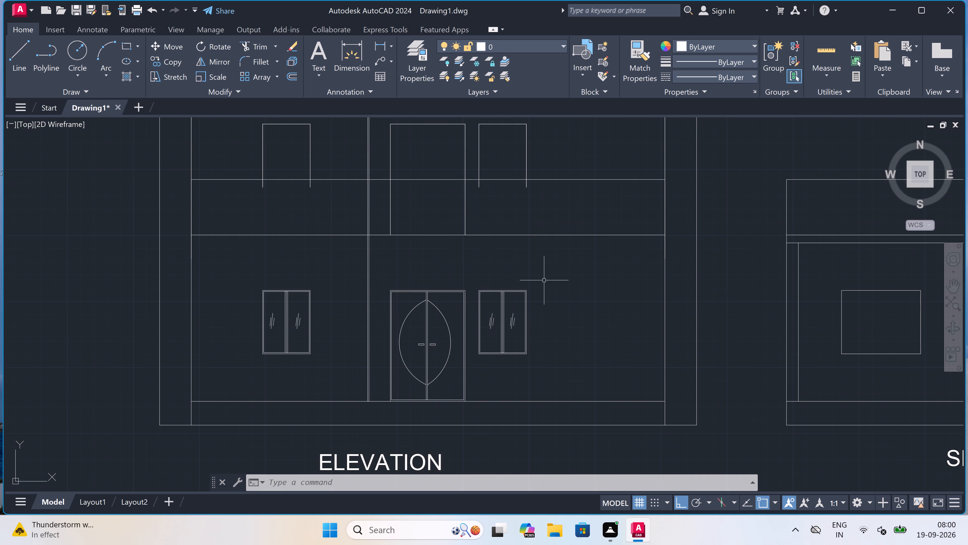
pyautogui.click(544, 280)
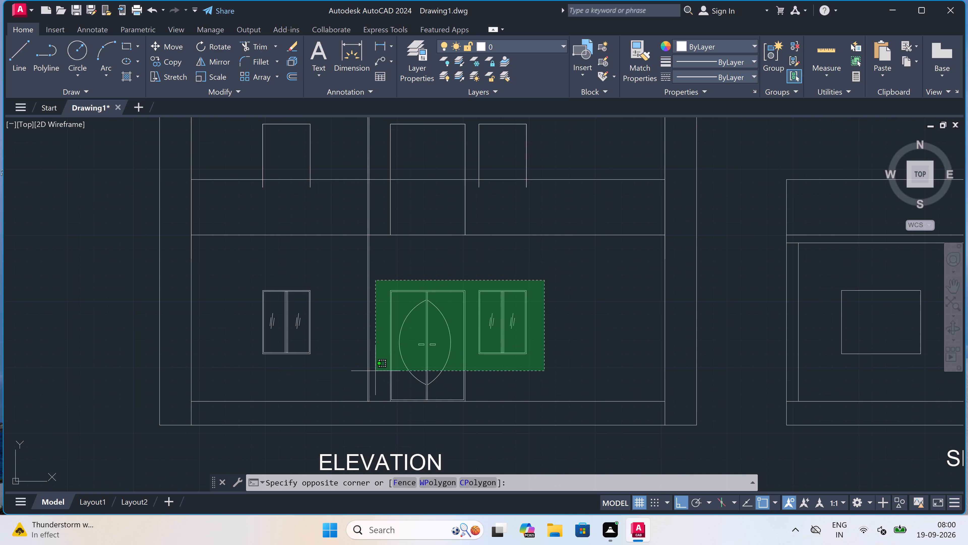
pyautogui.click(376, 380)
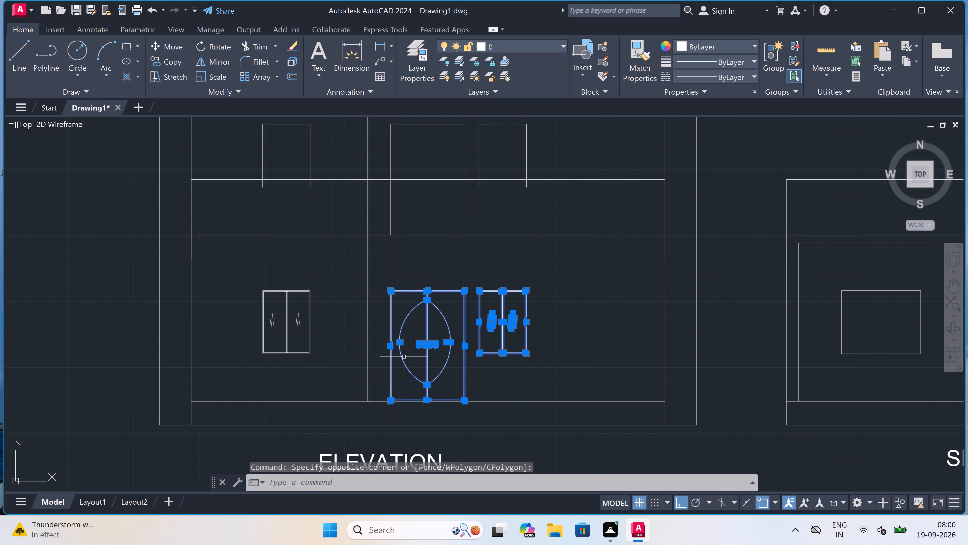
pyautogui.scroll(-2, 406, 355)
pyautogui.scroll(4, 399, 374)
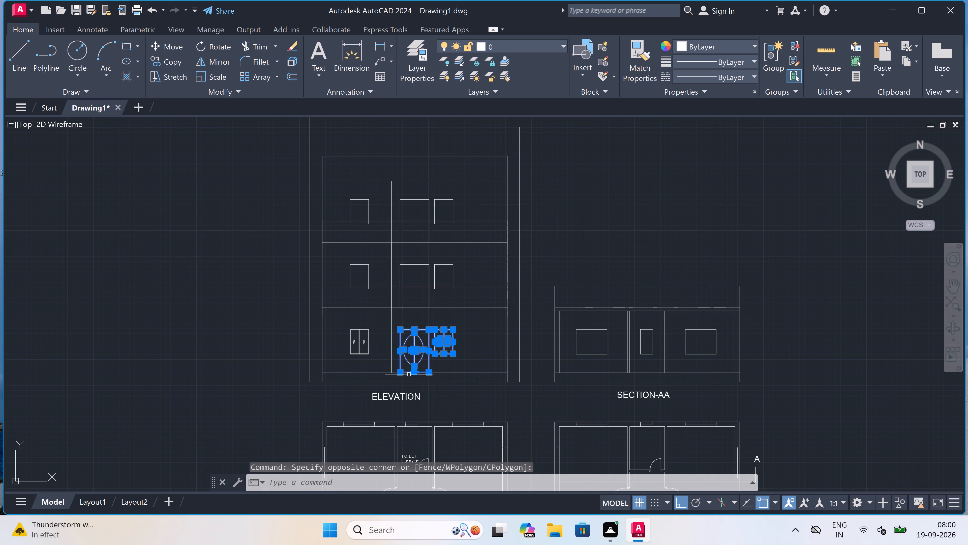
pyautogui.scroll(7, 409, 375)
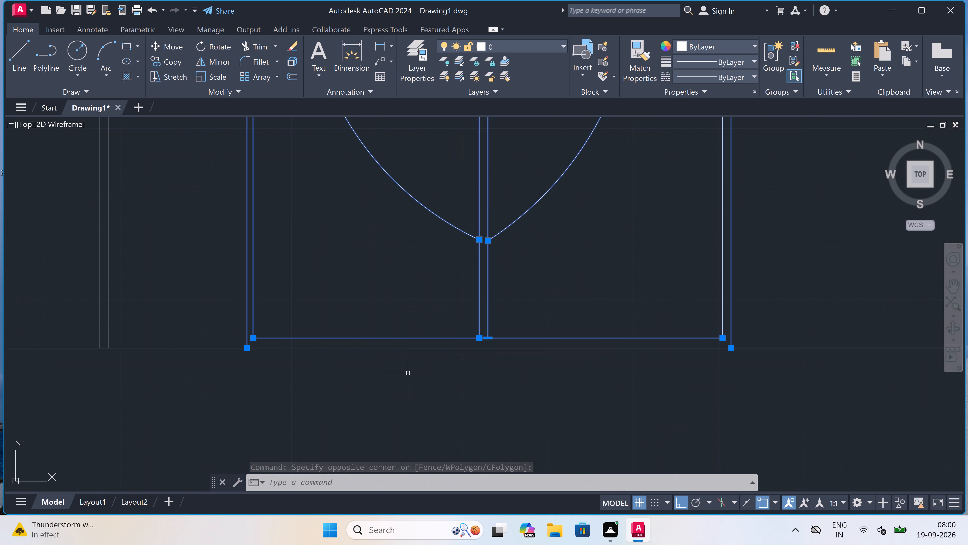
pyautogui.scroll(-5, 408, 373)
pyautogui.scroll(1, 277, 337)
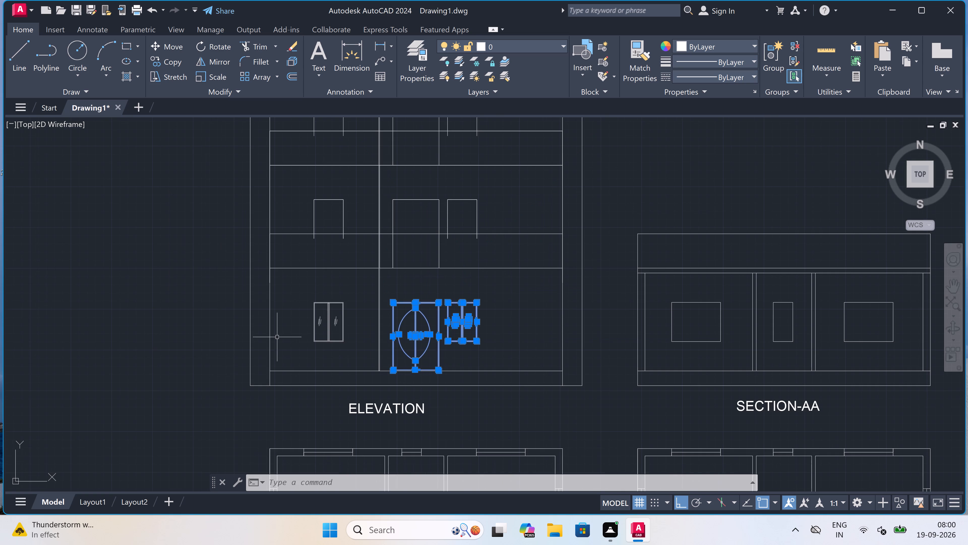
pyautogui.moveTo(389, 277); pyautogui.dragTo(389, 283)
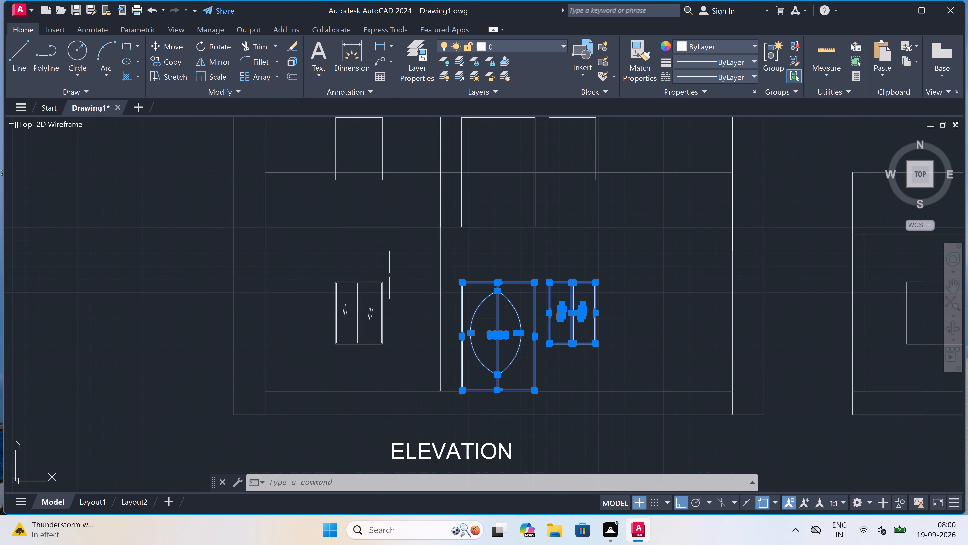
pyautogui.click(324, 353)
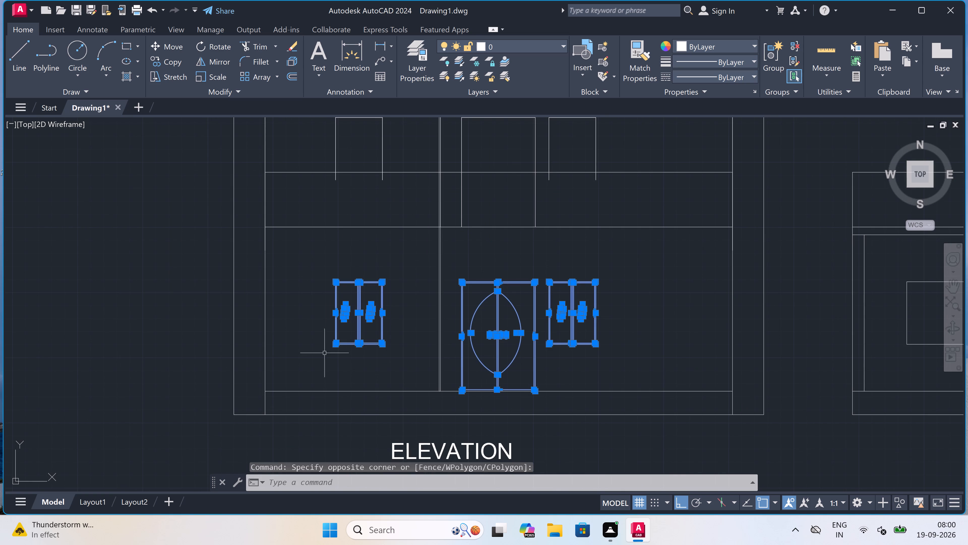
pyautogui.click(174, 62)
pyautogui.scroll(3, 462, 281)
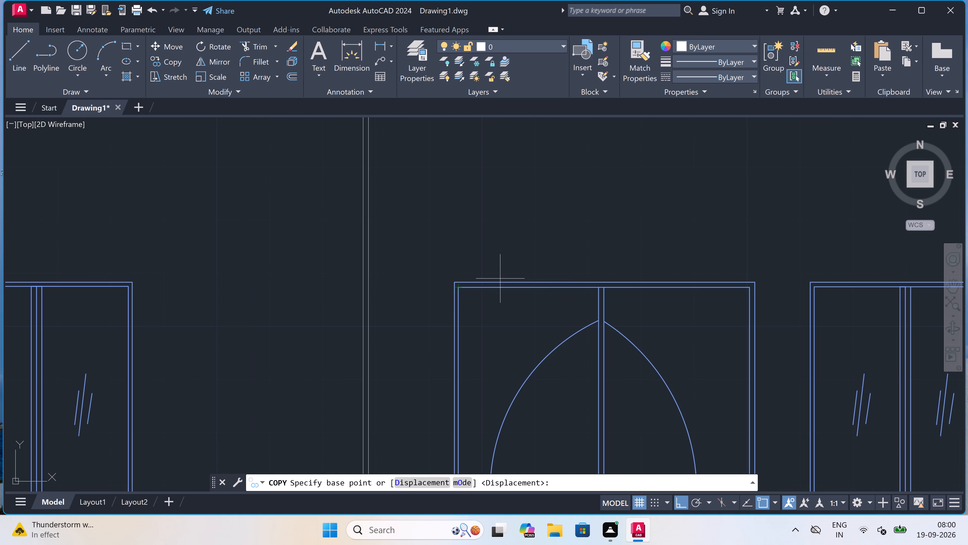
pyautogui.scroll(3, 444, 280)
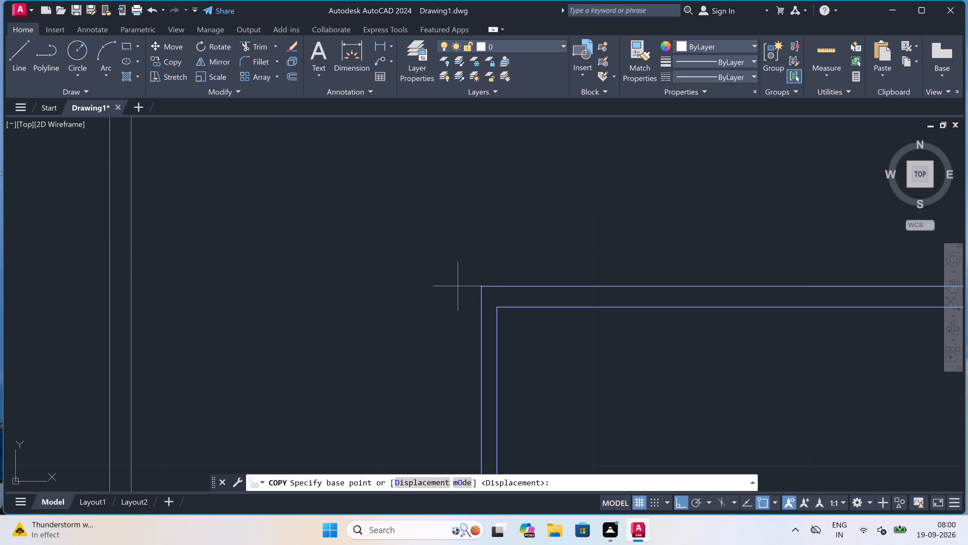
pyautogui.click(485, 289)
pyautogui.scroll(-3, 467, 228)
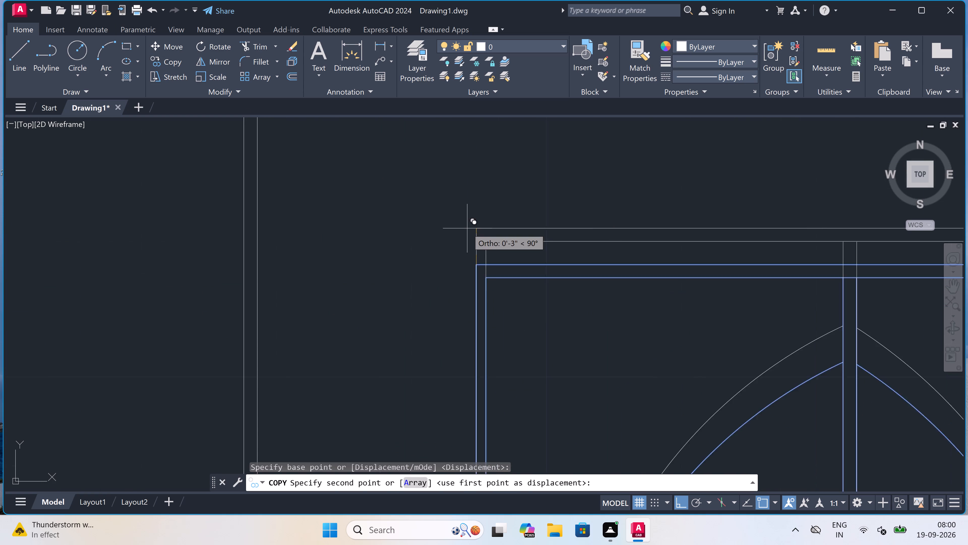
pyautogui.scroll(-7, 467, 228)
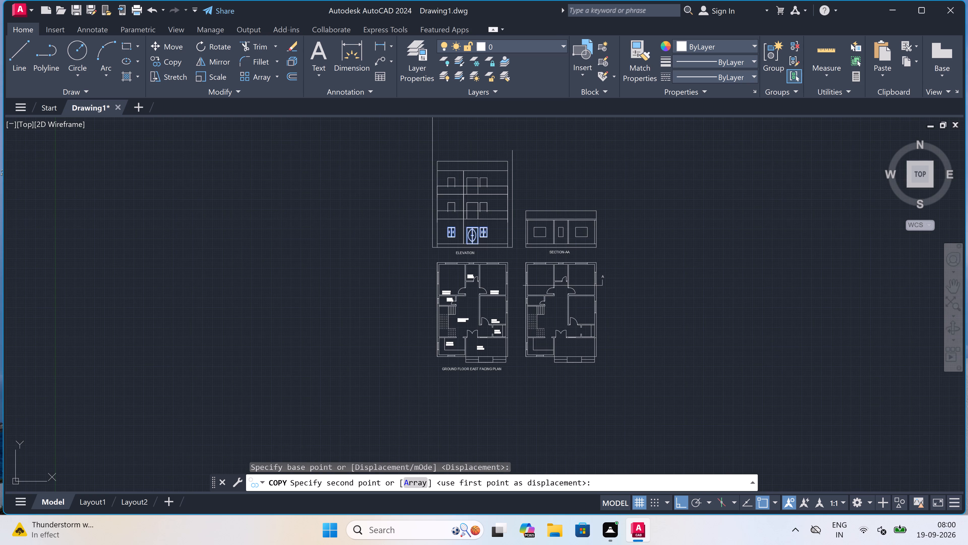
pyautogui.scroll(4, 463, 212)
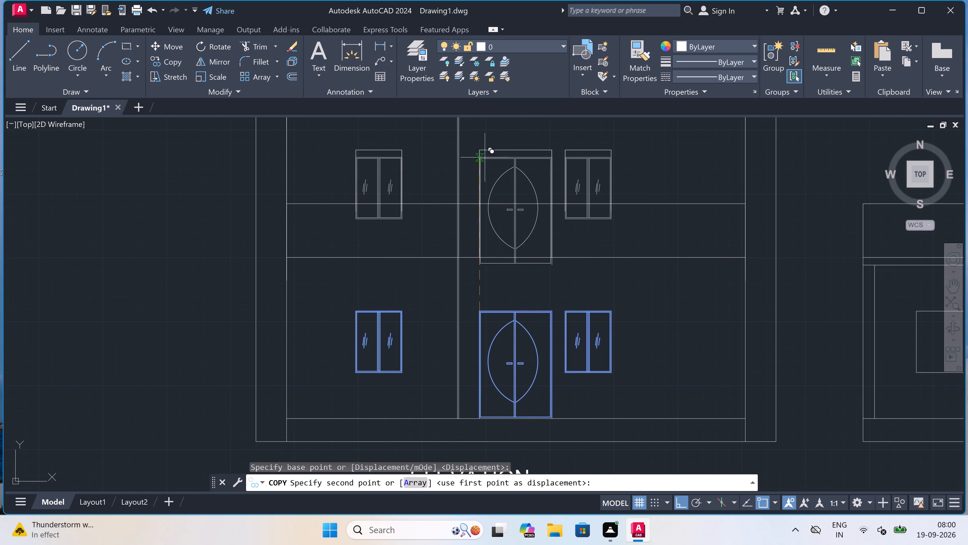
pyautogui.scroll(4, 483, 147)
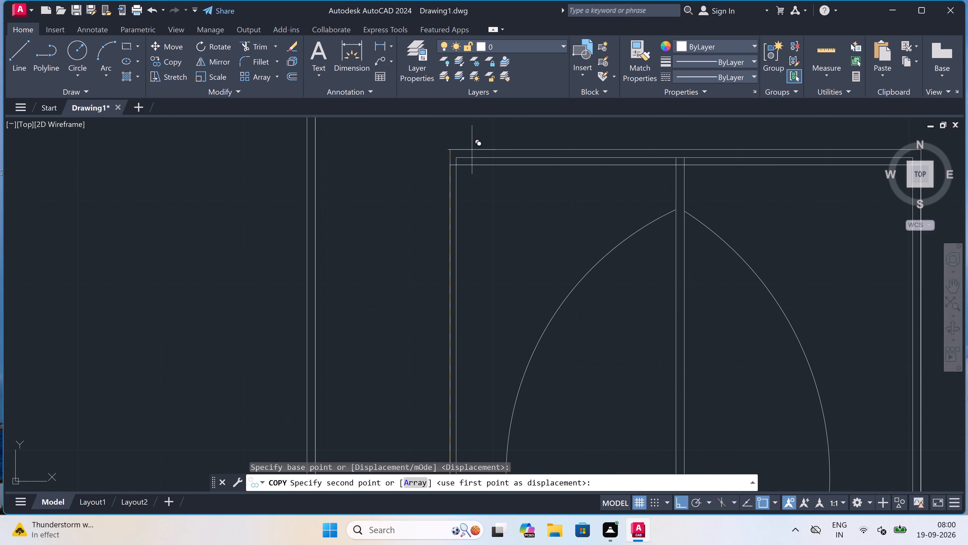
pyautogui.click(453, 162)
# Place a second copy of the door and both windows on the top storey, aligned to its door opening's upper-left corner.
pyautogui.scroll(-5, 453, 162)
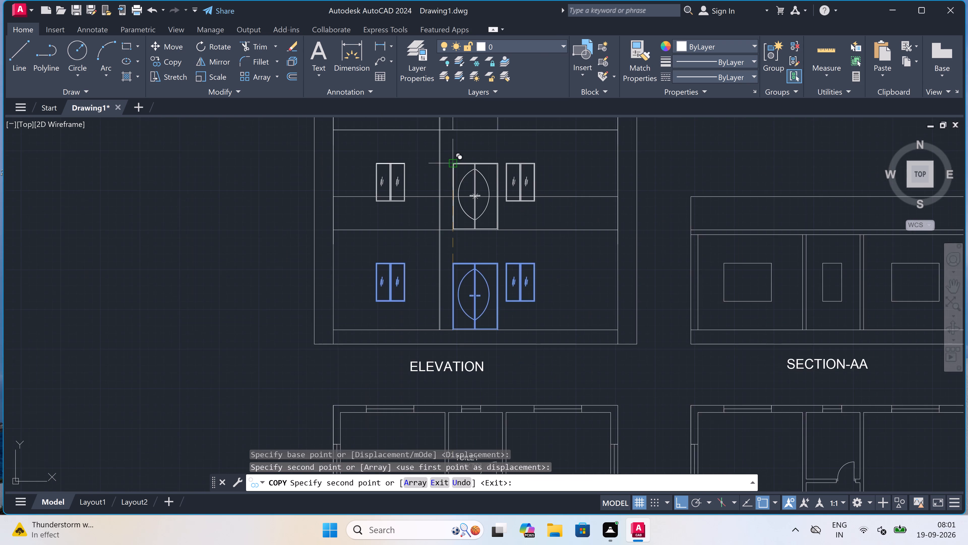
pyautogui.scroll(-3, 453, 162)
pyautogui.scroll(4, 443, 119)
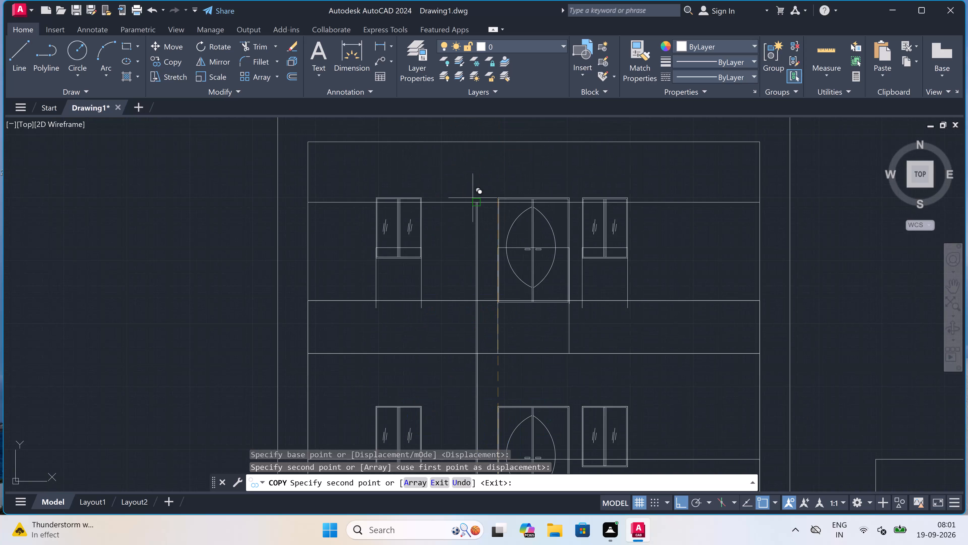
pyautogui.scroll(4, 494, 253)
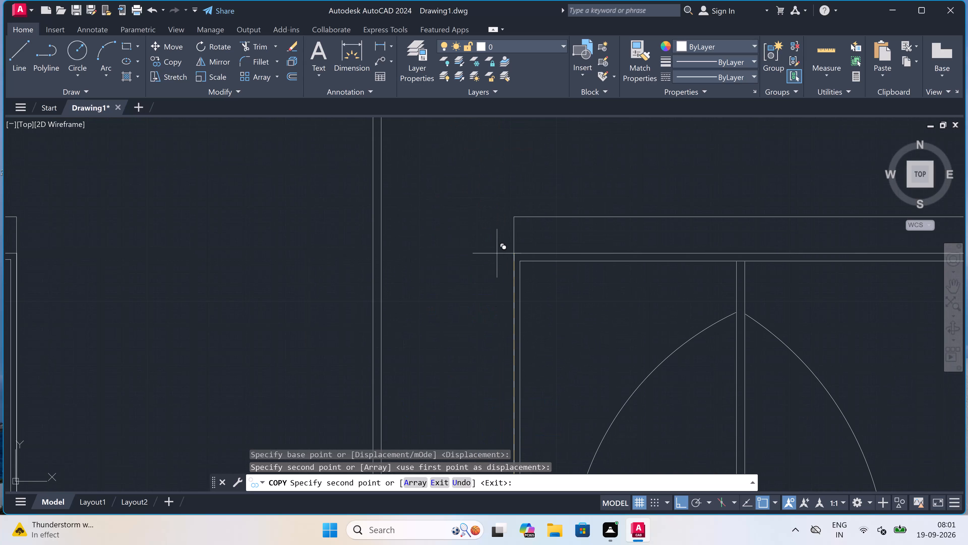
pyautogui.click(511, 217)
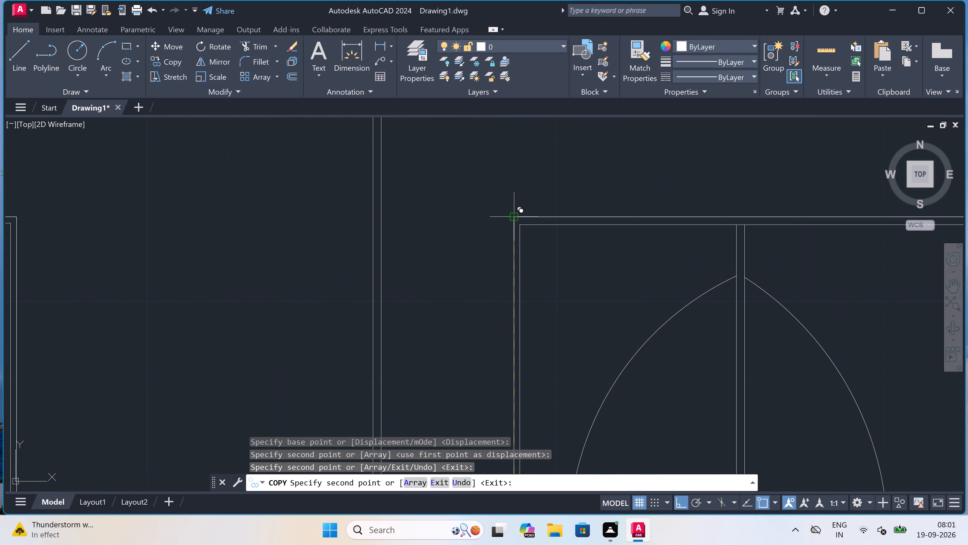
pyautogui.press('Escape')
# Trim away the part of the top storey's left window that lies below the horizontal line crossing it.
pyautogui.scroll(-4, 451, 222)
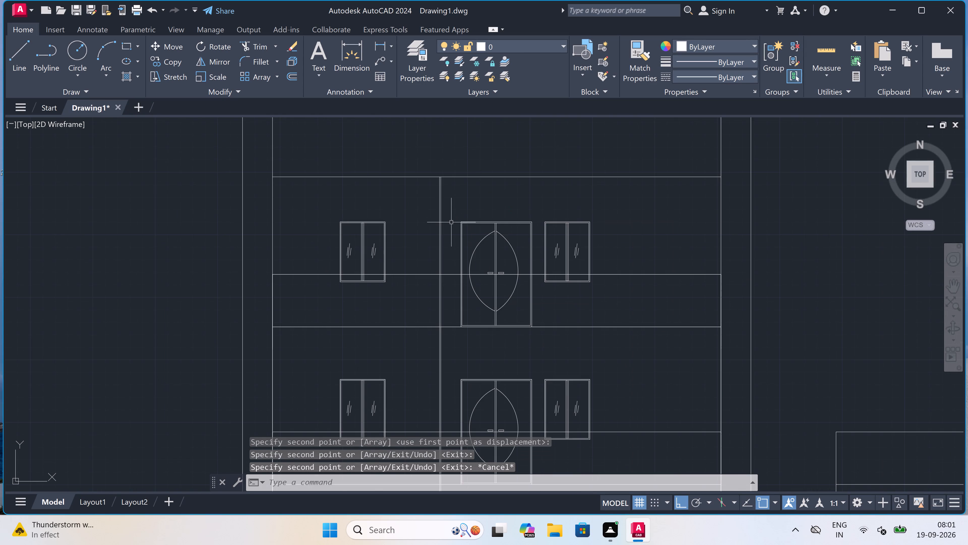
pyautogui.scroll(-2, 451, 222)
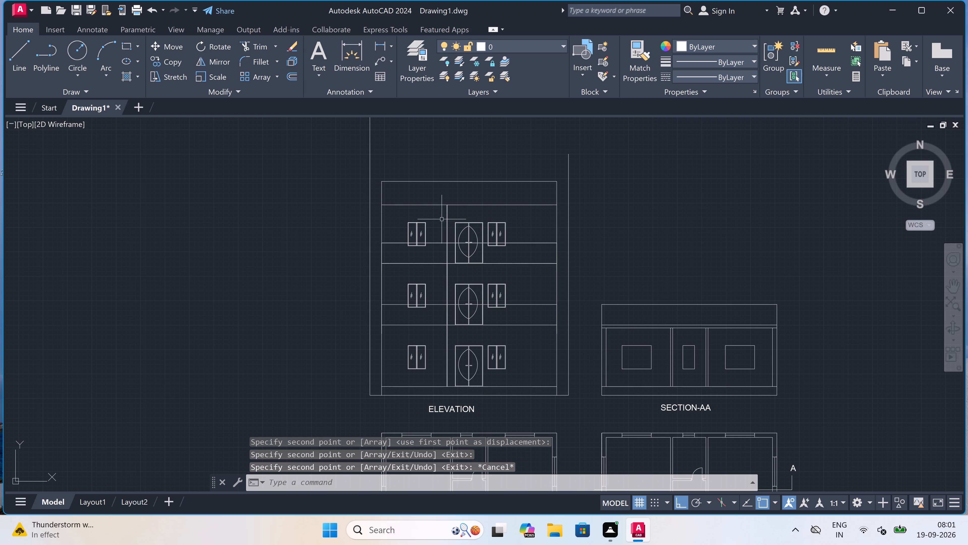
pyautogui.press('t')
pyautogui.write('R')
pyautogui.press('space')
pyautogui.scroll(2, 412, 234)
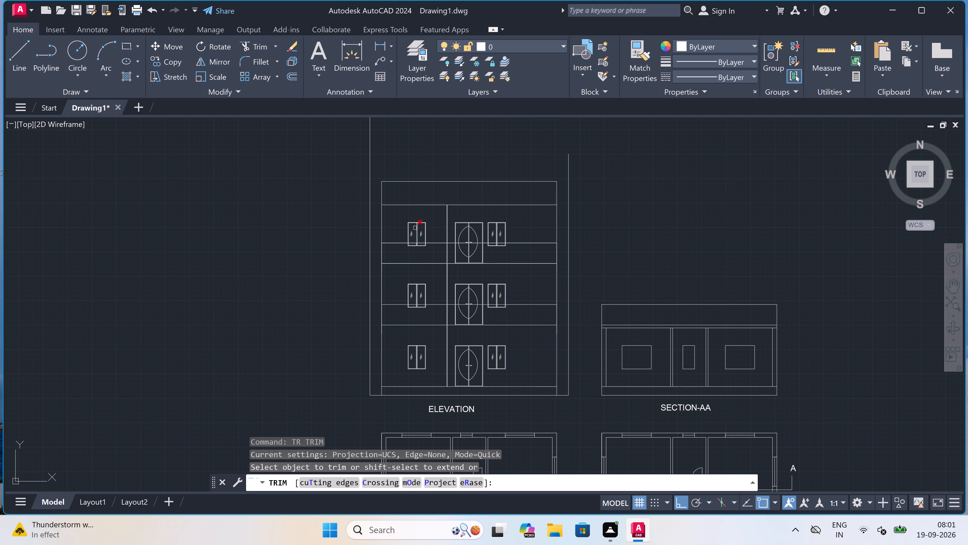
pyautogui.scroll(2, 412, 234)
pyautogui.scroll(3, 402, 263)
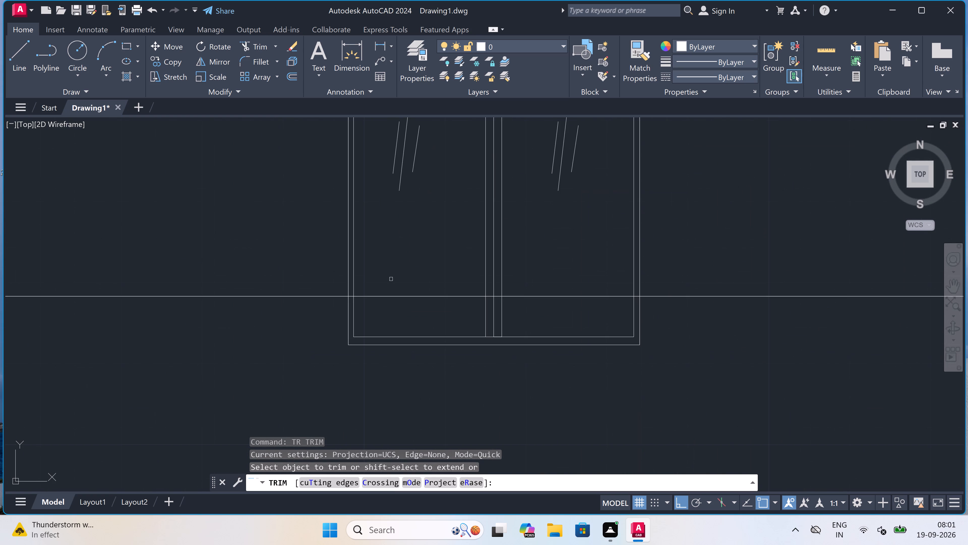
pyautogui.click(338, 312)
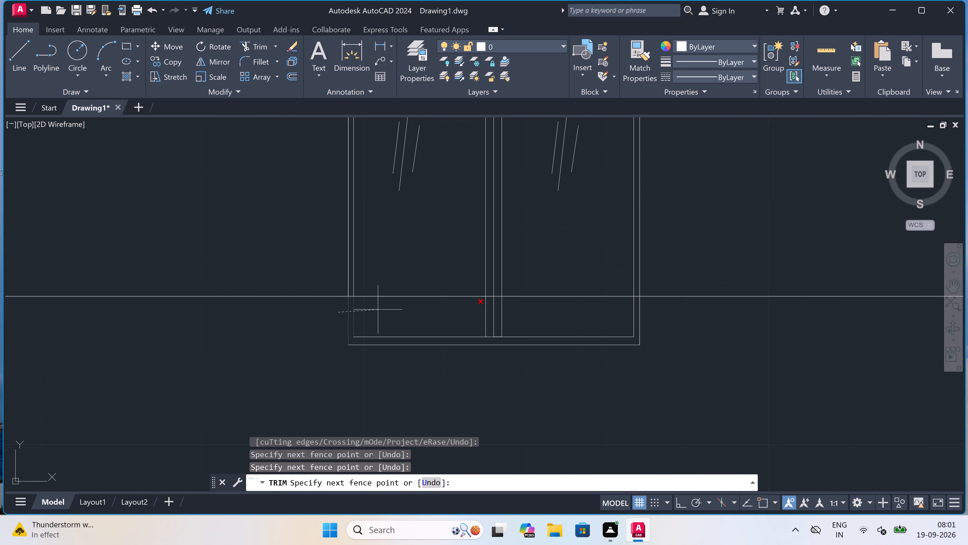
pyautogui.click(653, 317)
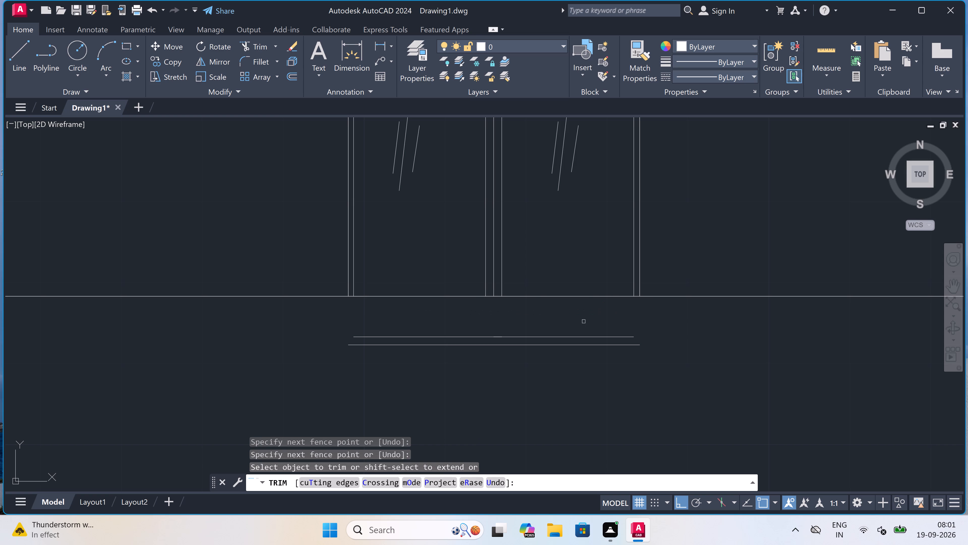
pyautogui.click(565, 313)
pyautogui.click(411, 369)
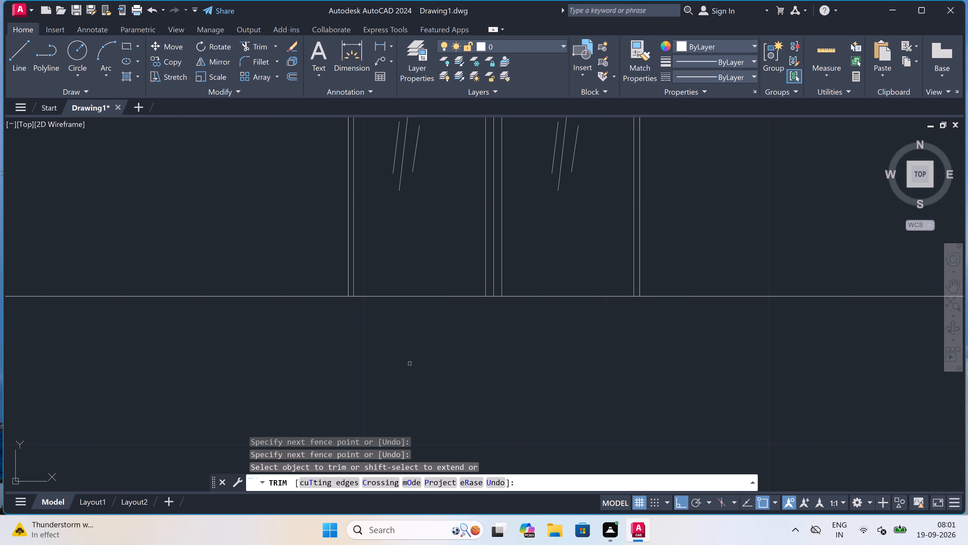
# Trim the top storey's door and the vertical line pair beside it below the crossing horizontal line, removing the leftover door fragments.
pyautogui.scroll(-8, 398, 350)
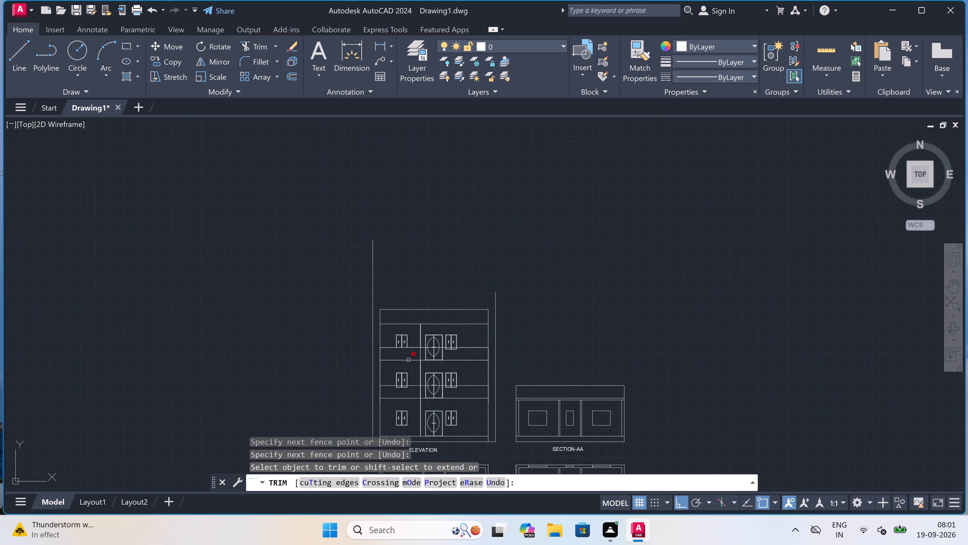
pyautogui.scroll(4, 402, 358)
pyautogui.click(406, 345)
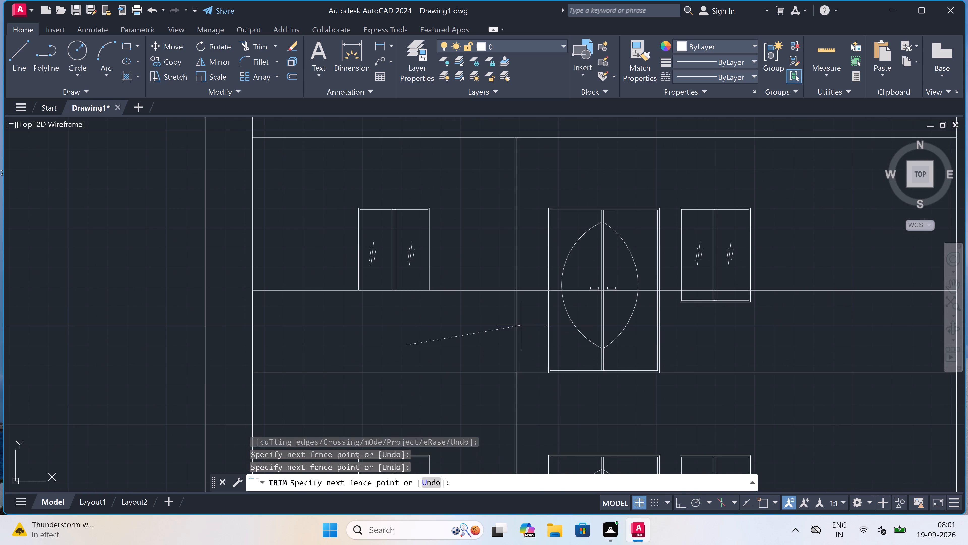
pyautogui.click(723, 323)
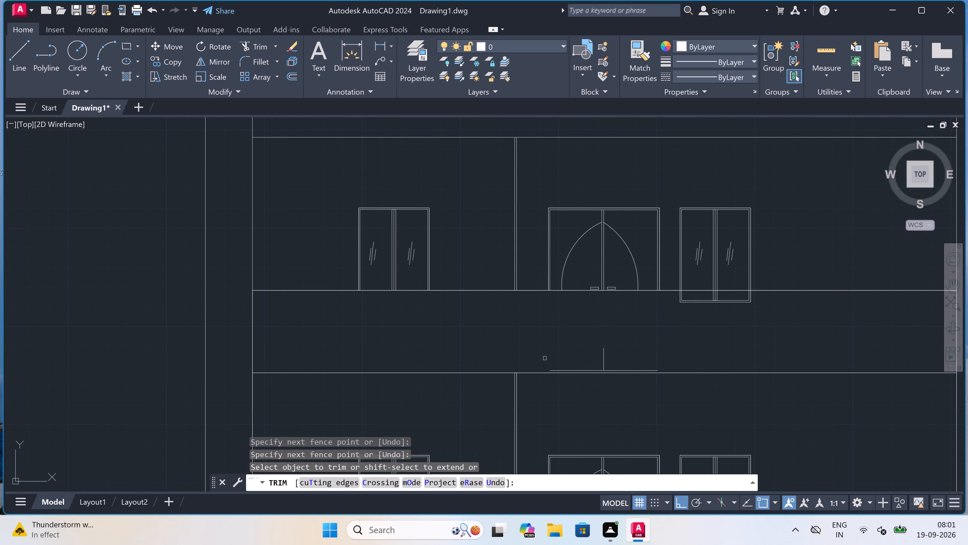
pyautogui.scroll(-3, 499, 354)
pyautogui.scroll(4, 528, 370)
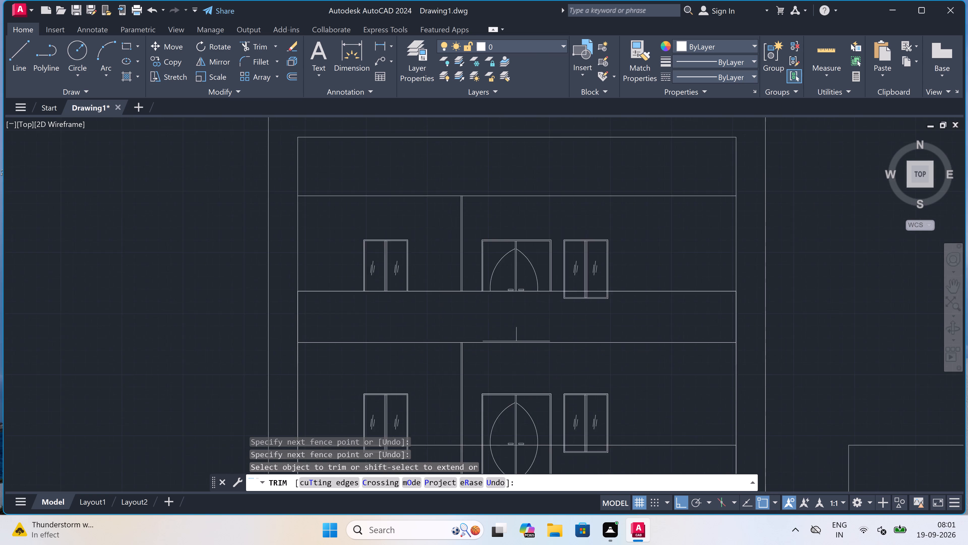
pyautogui.scroll(4, 498, 308)
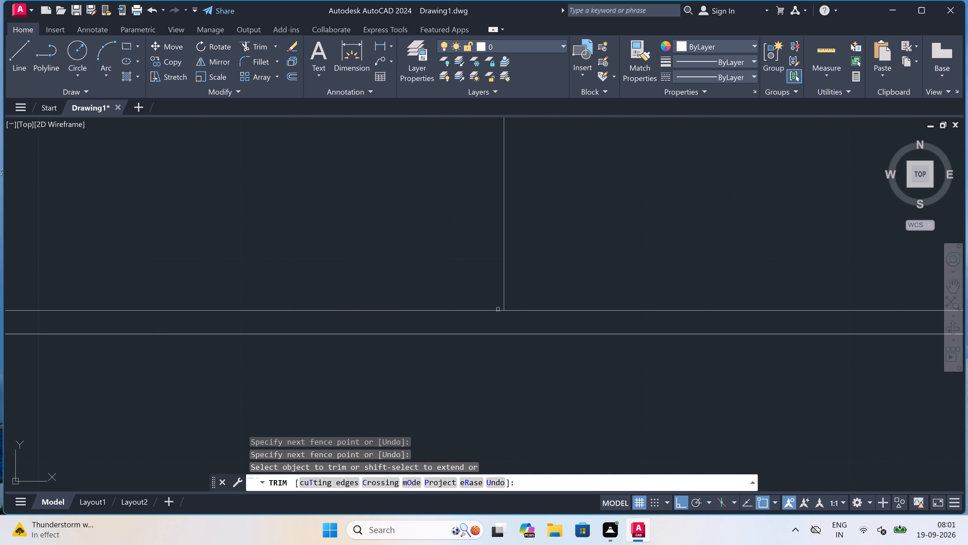
pyautogui.click(497, 320)
pyautogui.click(557, 206)
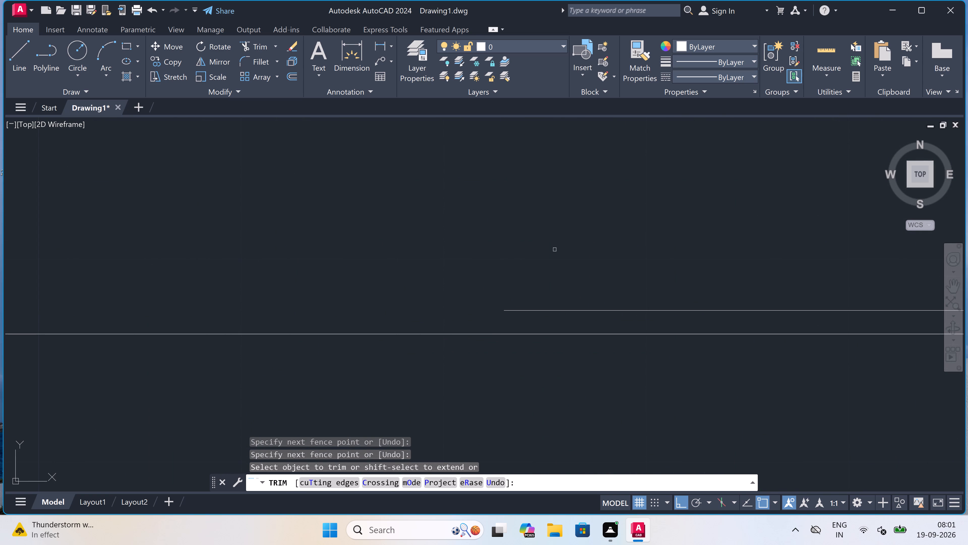
pyautogui.click(559, 317)
pyautogui.click(551, 277)
# Trim away the part of the top storey's right window below the horizontal line, including its leftover sill pieces.
pyautogui.scroll(-6, 479, 269)
pyautogui.scroll(3, 600, 202)
pyautogui.click(601, 201)
pyautogui.click(551, 281)
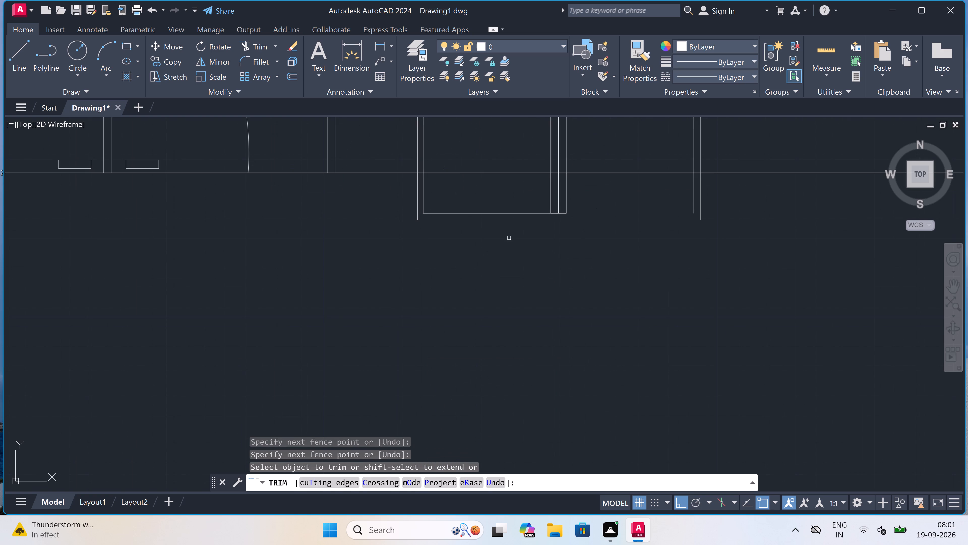
pyautogui.click(507, 206)
pyautogui.click(502, 268)
pyautogui.click(403, 193)
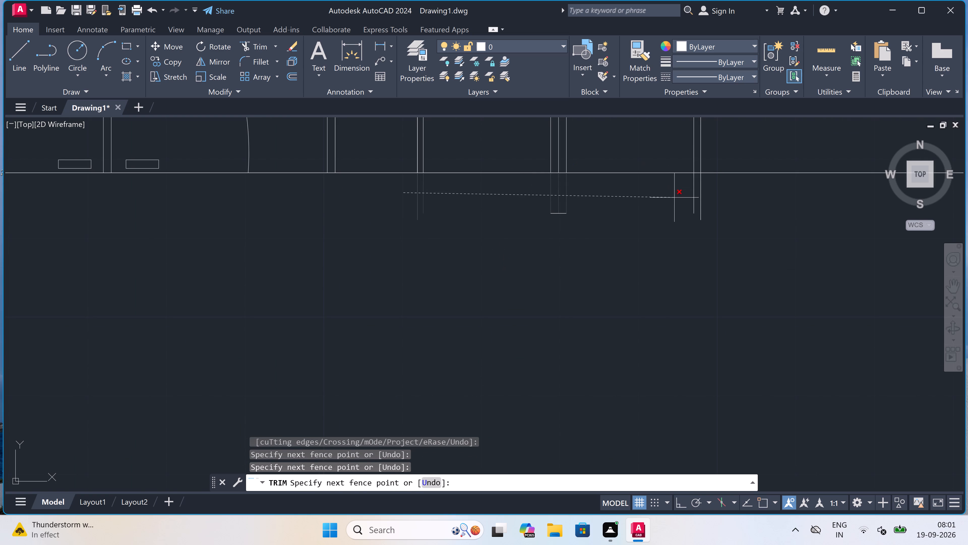
pyautogui.moveTo(737, 198); pyautogui.dragTo(734, 198)
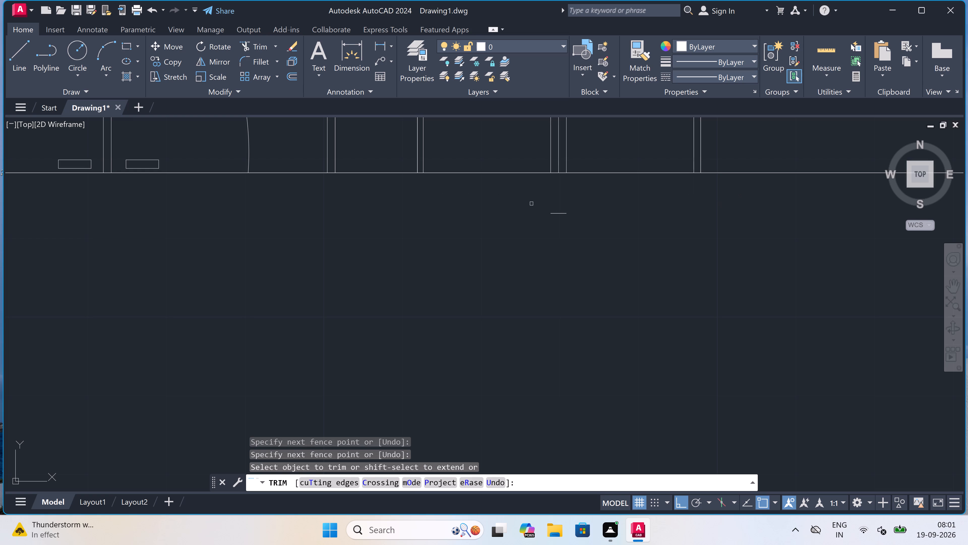
pyautogui.click(559, 208)
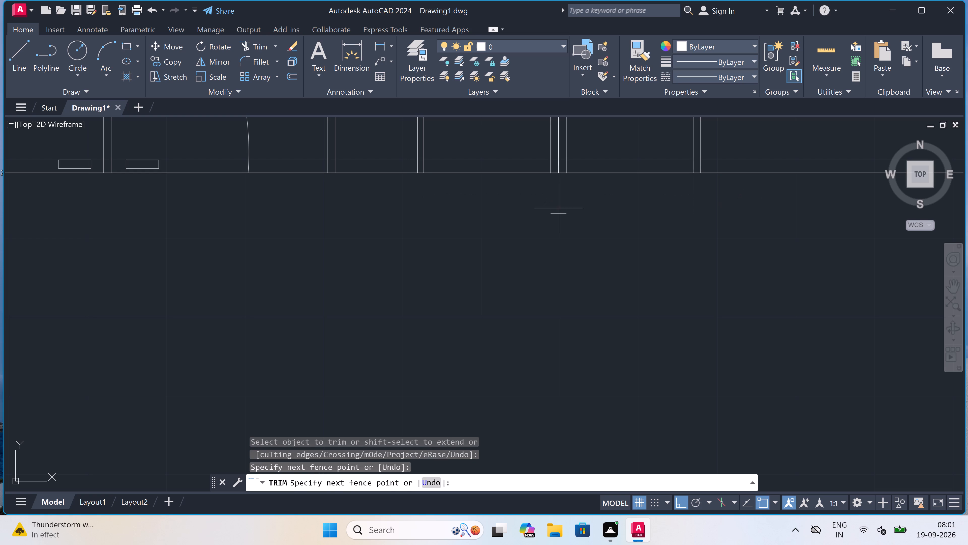
pyautogui.click(563, 241)
pyautogui.scroll(3, 554, 201)
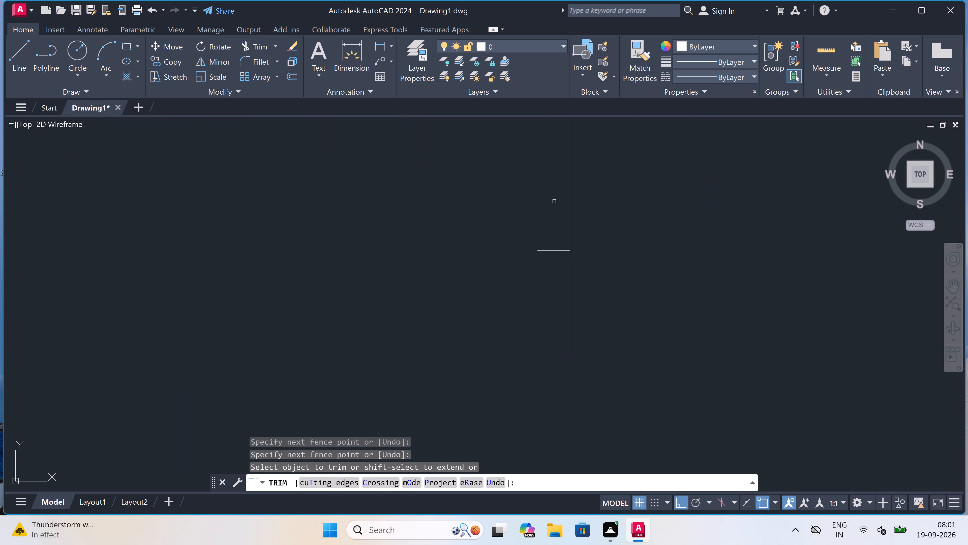
pyautogui.click(552, 219)
pyautogui.click(550, 270)
# Trim the first-floor door and adjacent vertical line pair below the horizontal line crossing them, clearing the remaining door fragments.
pyautogui.scroll(-10, 519, 235)
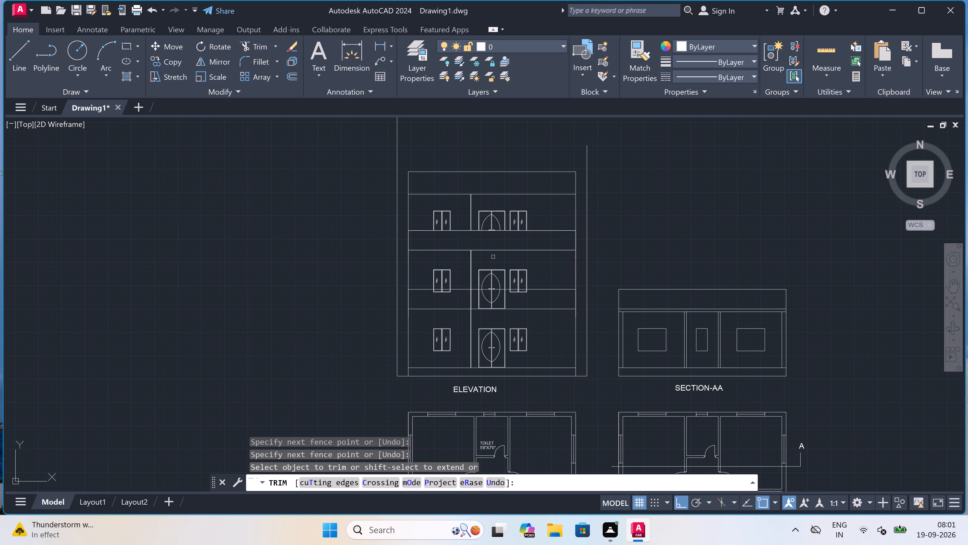
pyautogui.scroll(-1, 491, 261)
pyautogui.scroll(4, 478, 293)
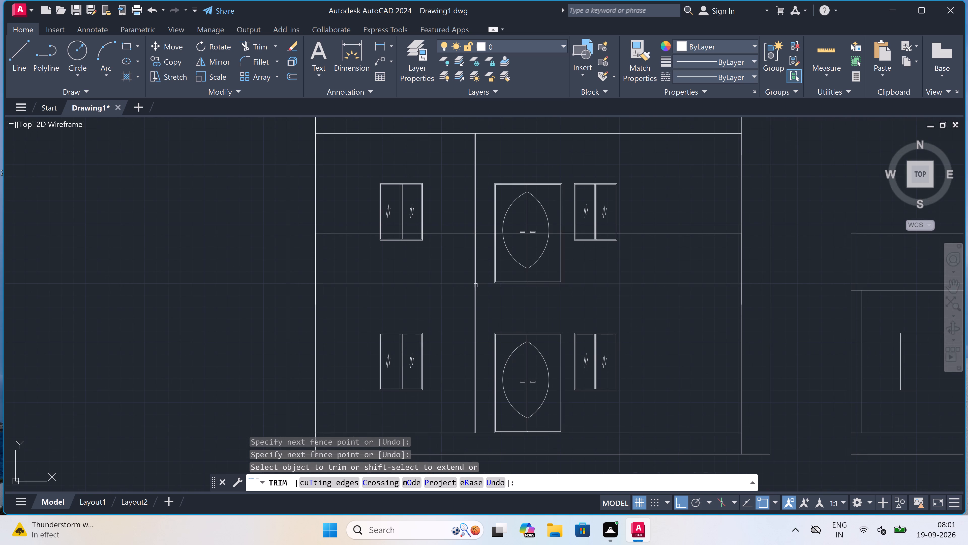
pyautogui.scroll(3, 451, 257)
pyautogui.click(451, 256)
pyautogui.scroll(-4, 701, 251)
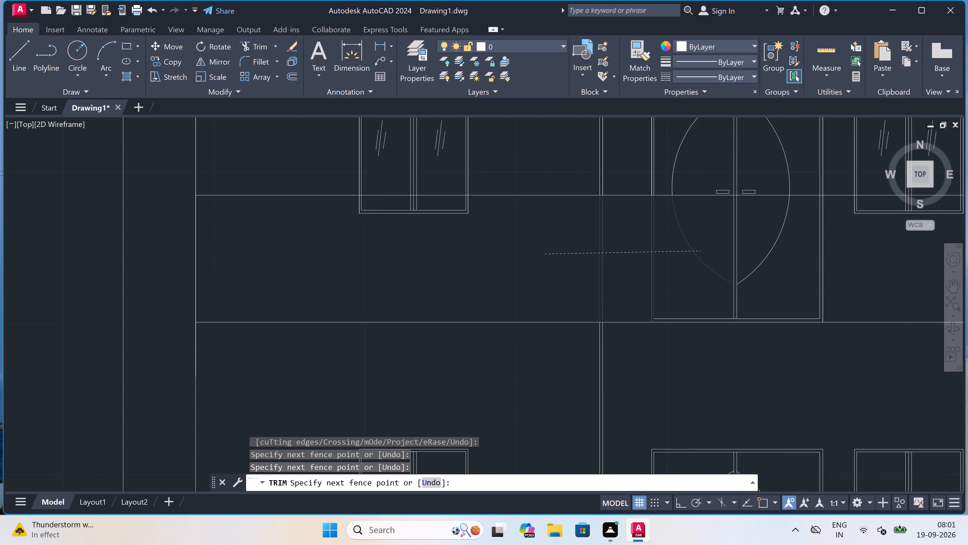
pyautogui.scroll(3, 749, 252)
pyautogui.click(751, 252)
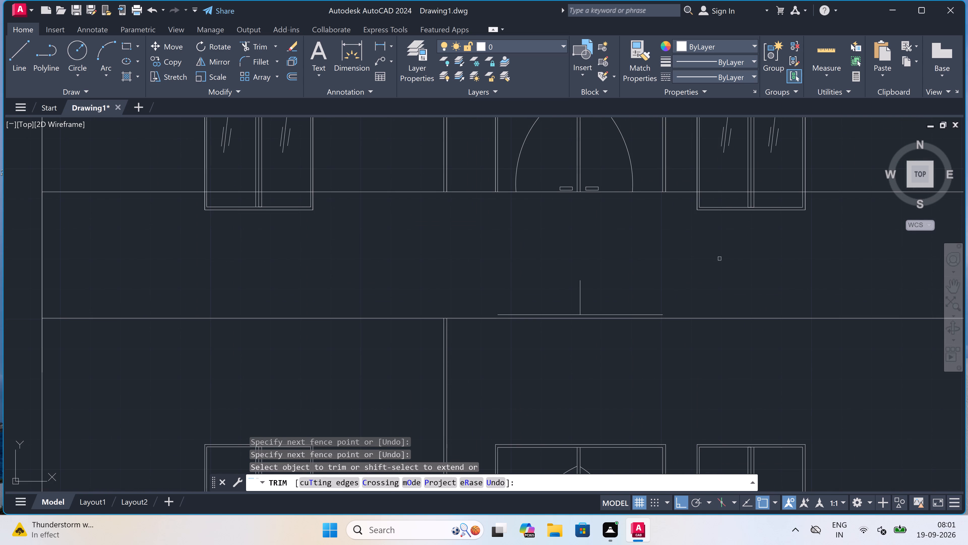
pyautogui.scroll(4, 616, 309)
pyautogui.click(598, 304)
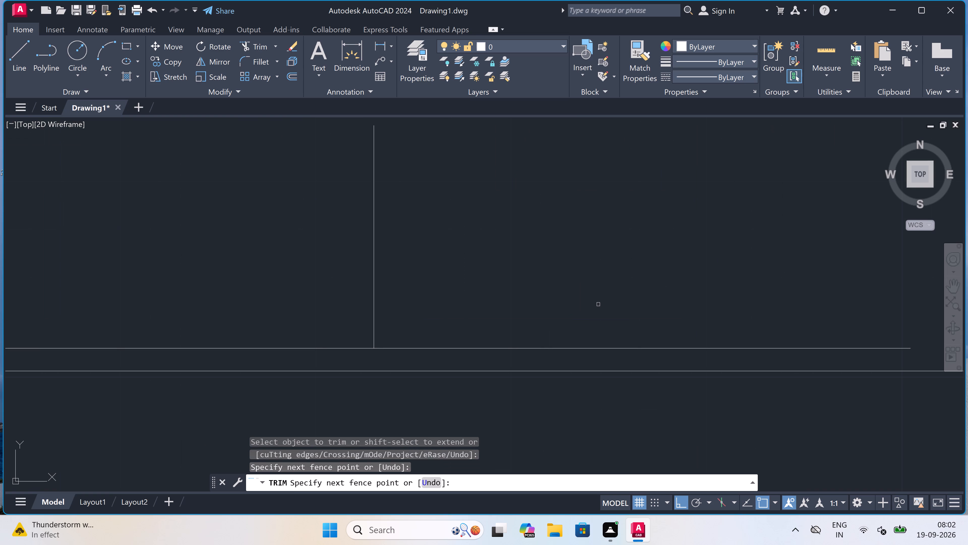
pyautogui.click(253, 295)
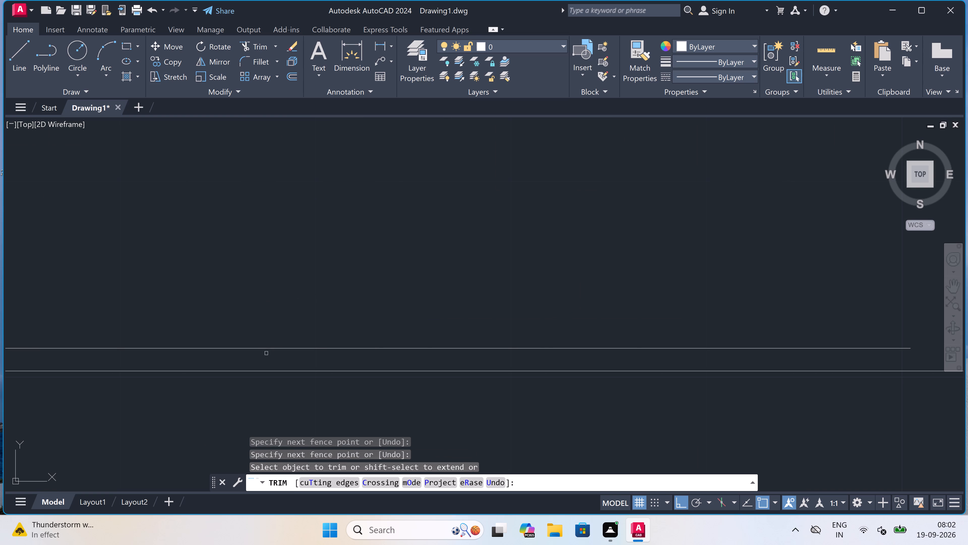
pyautogui.click(266, 353)
pyautogui.click(272, 326)
# Trim away the part of the first floor's right window below the crossing horizontal line, including the leftover sill pieces.
pyautogui.scroll(-5, 272, 326)
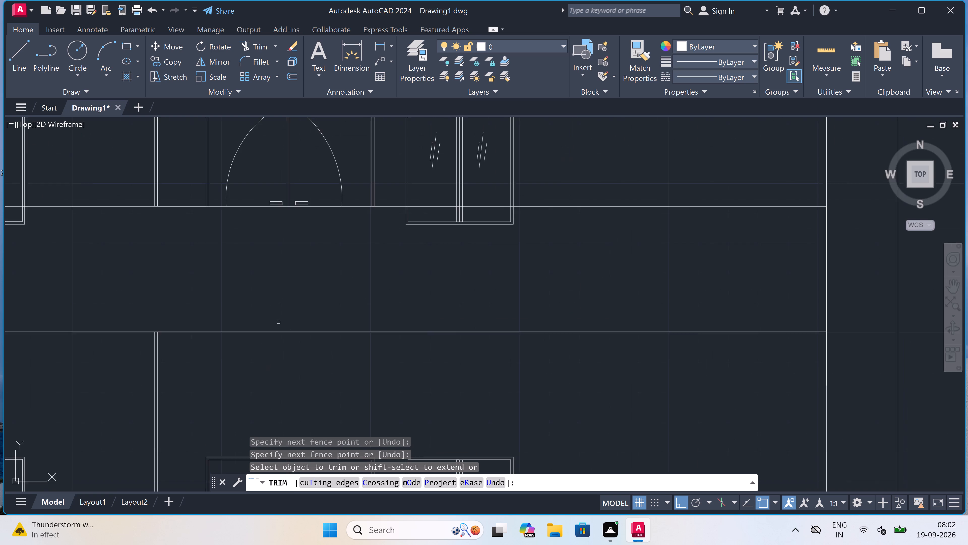
pyautogui.scroll(4, 352, 252)
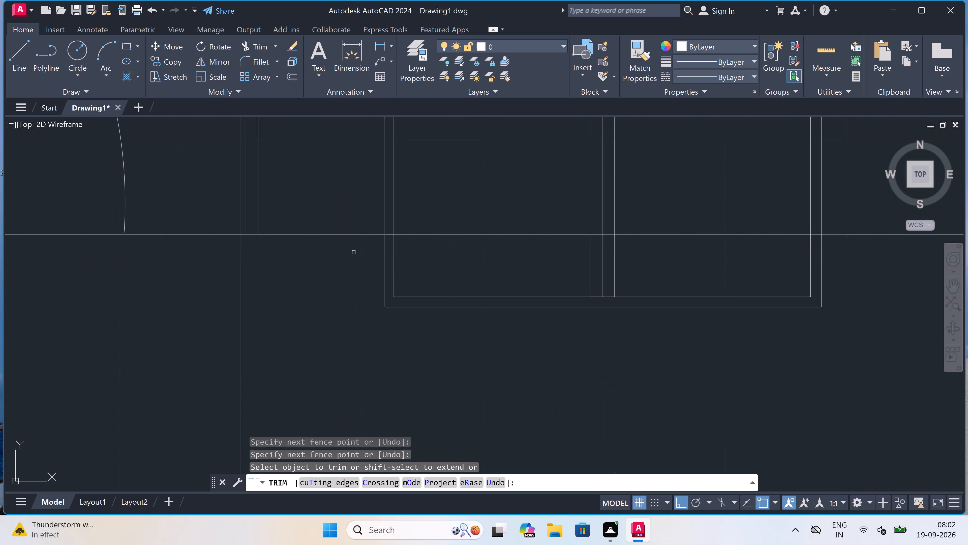
pyautogui.moveTo(353, 253); pyautogui.dragTo(355, 254)
pyautogui.scroll(-2, 626, 264)
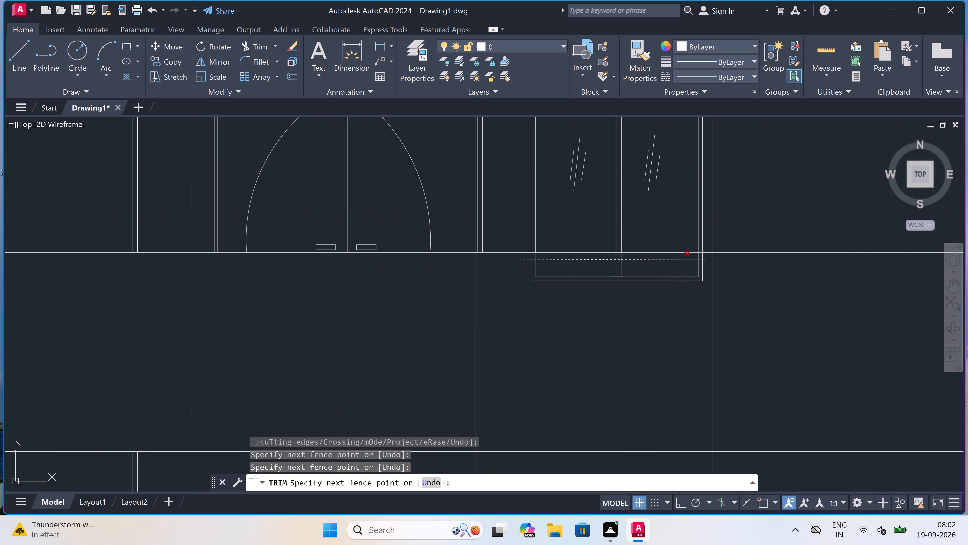
pyautogui.scroll(2, 733, 261)
pyautogui.click(733, 261)
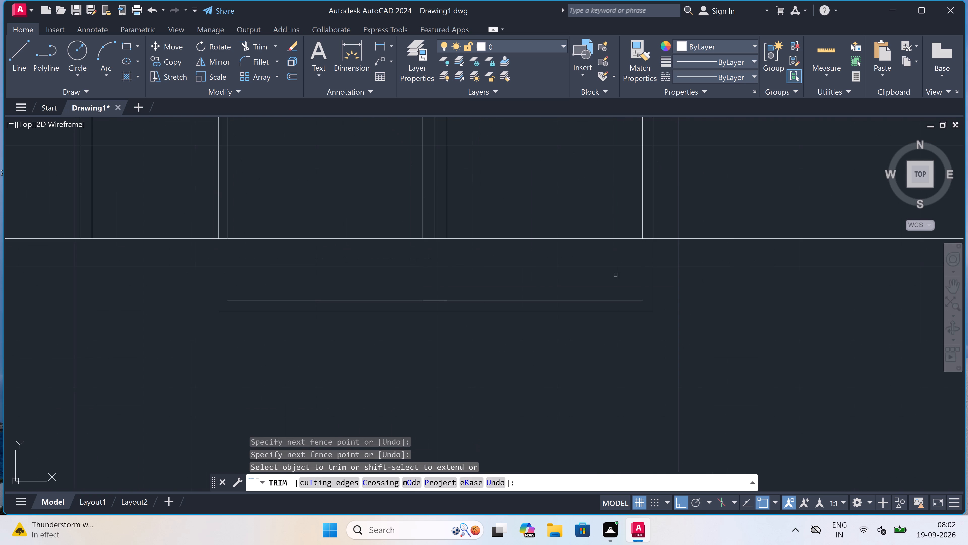
pyautogui.click(582, 278)
pyautogui.click(429, 369)
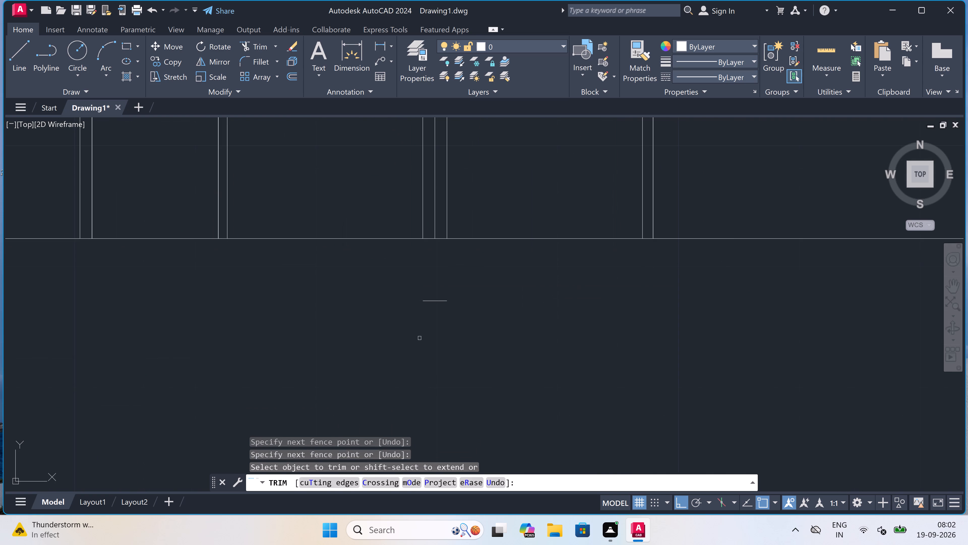
pyautogui.click(437, 297)
pyautogui.click(430, 323)
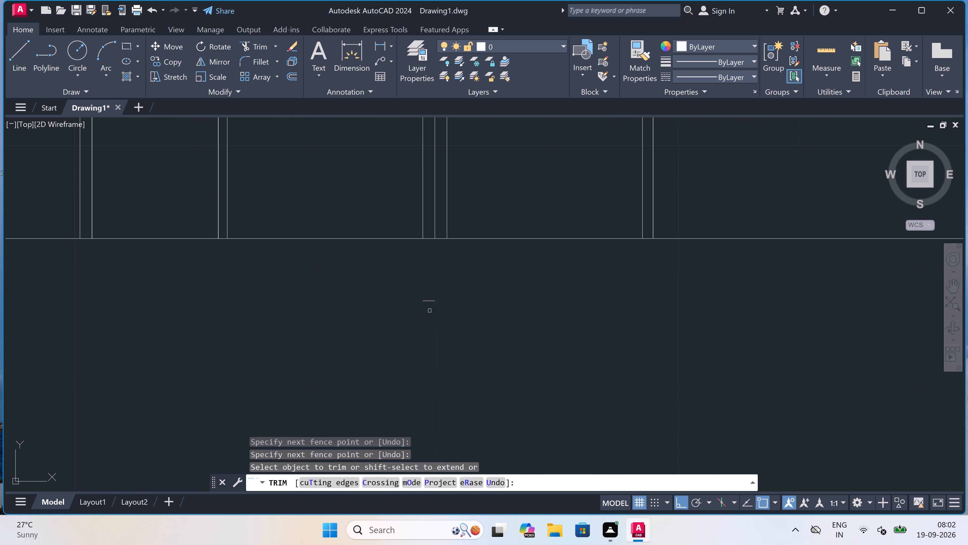
pyautogui.scroll(3, 429, 310)
pyautogui.click(428, 305)
pyautogui.click(423, 266)
# Trim away the part of the first floor's left window below the horizontal line, along with its leftover sill lines.
pyautogui.scroll(-4, 423, 266)
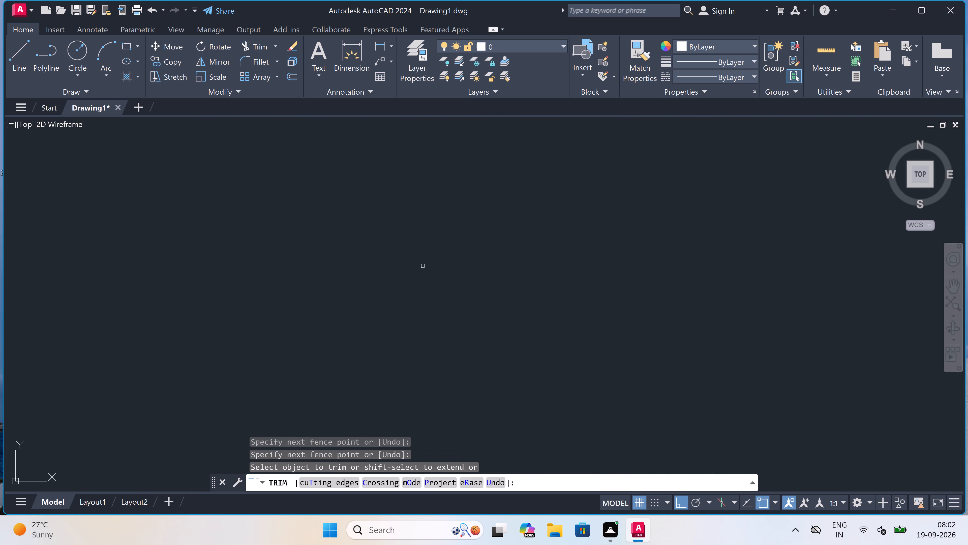
pyautogui.scroll(-8, 443, 281)
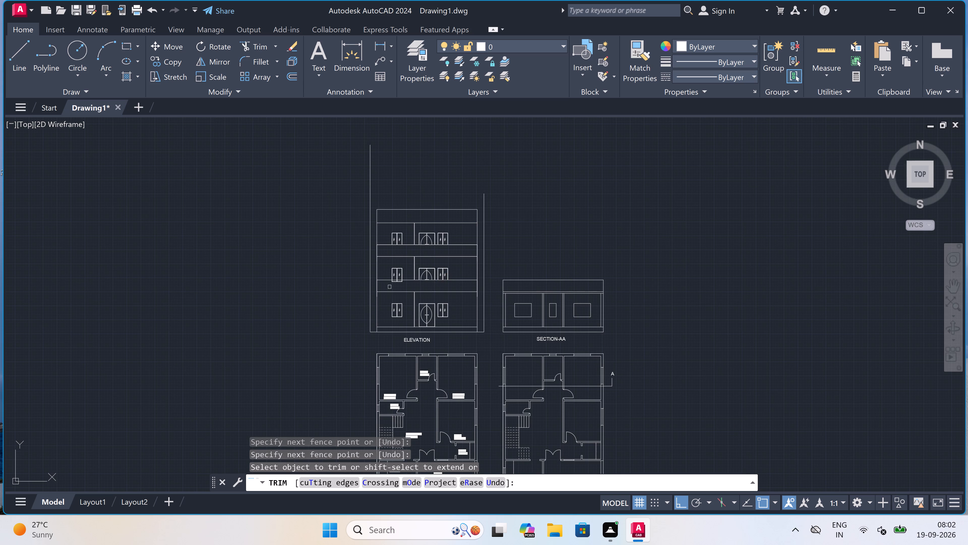
pyautogui.scroll(3, 369, 286)
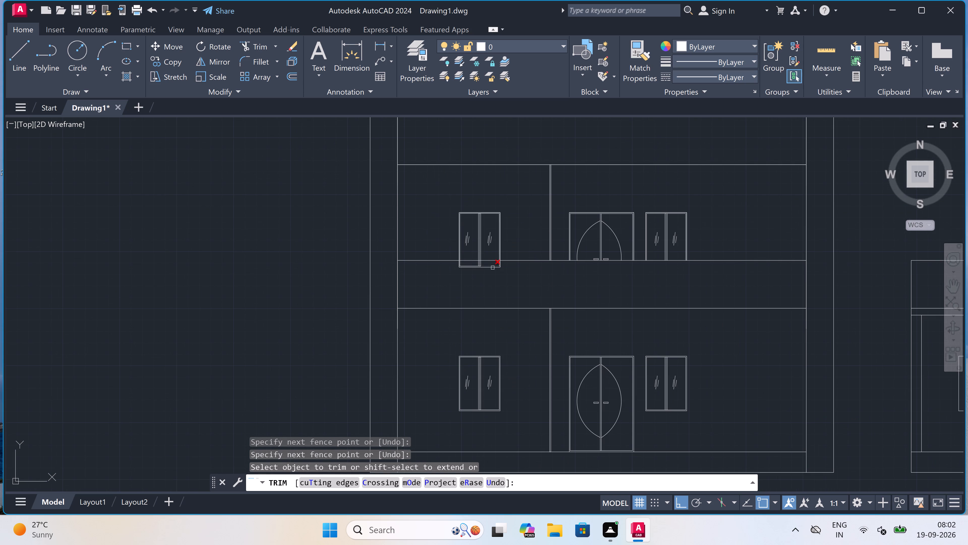
pyautogui.scroll(4, 491, 268)
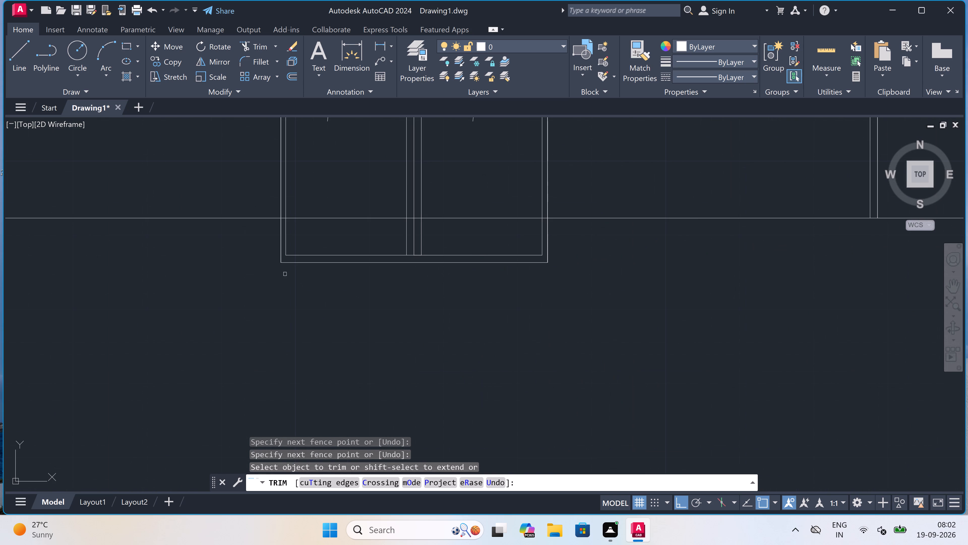
pyautogui.click(264, 238)
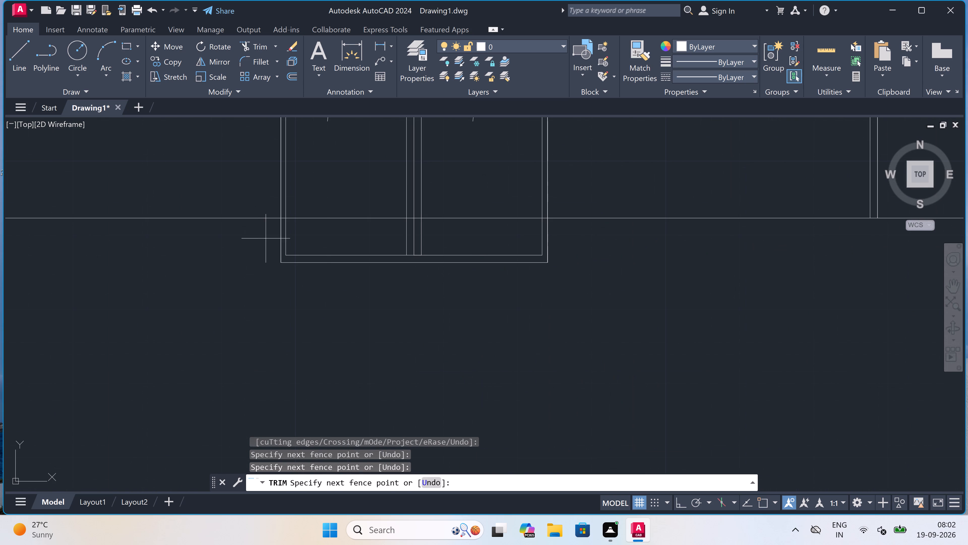
pyautogui.click(560, 235)
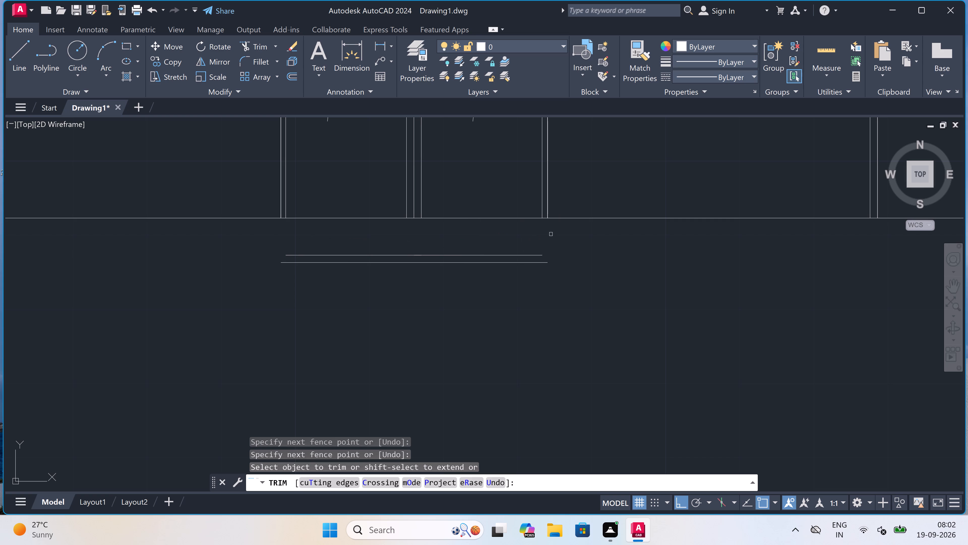
pyautogui.click(502, 236)
pyautogui.click(401, 291)
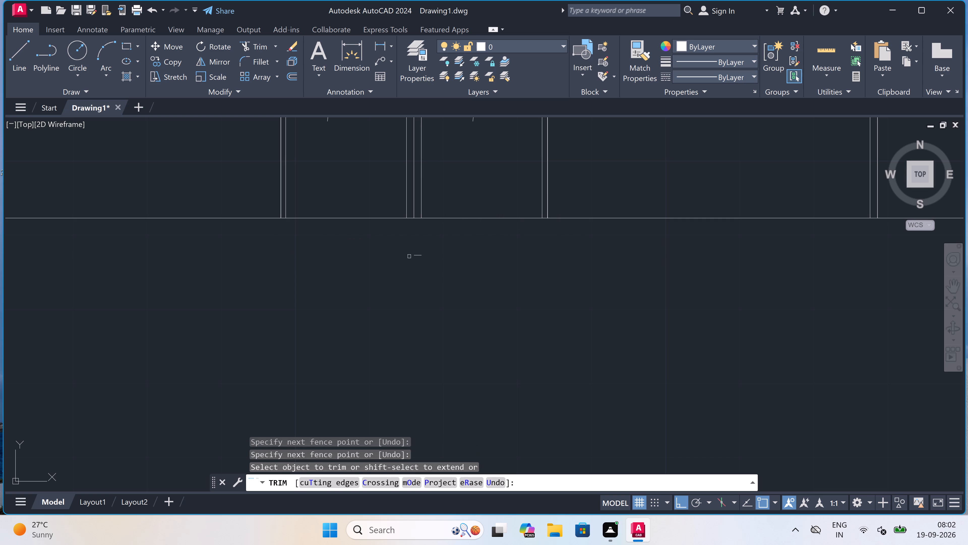
pyautogui.click(421, 240)
pyautogui.click(413, 277)
pyautogui.scroll(-4, 413, 275)
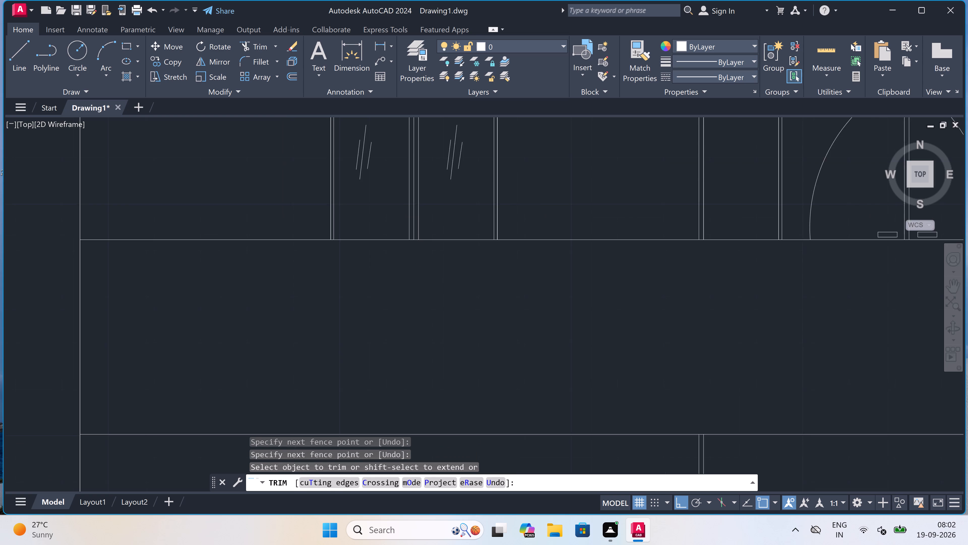
pyautogui.scroll(-2, 413, 275)
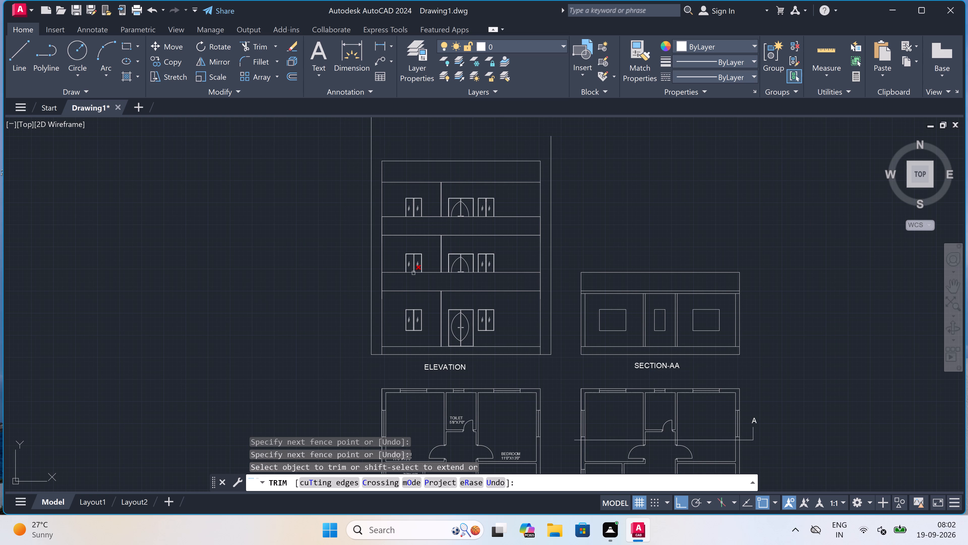
# Extend the horizontal band lines of all three storeys to the outer vertical lines on both sides of the elevation.
pyautogui.press('Escape')
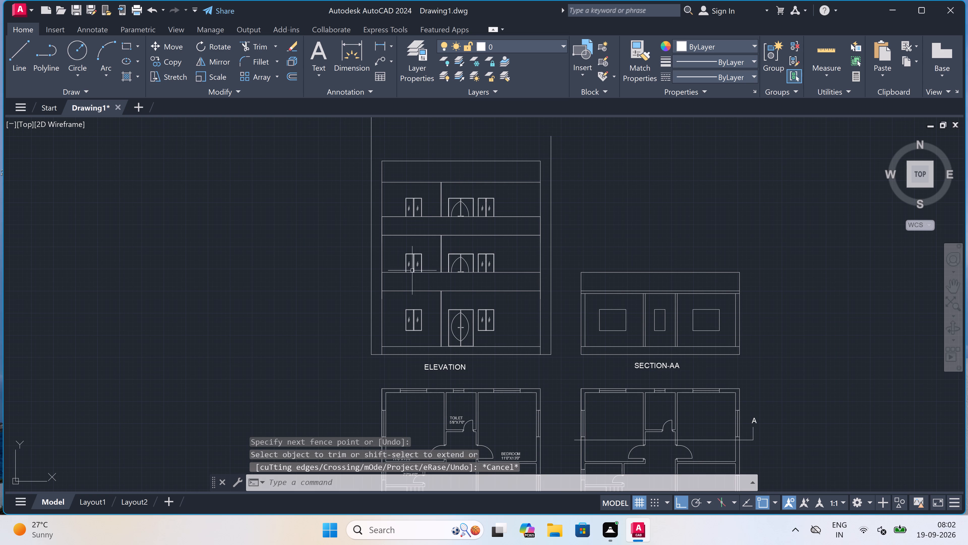
pyautogui.write('EX')
pyautogui.press('space')
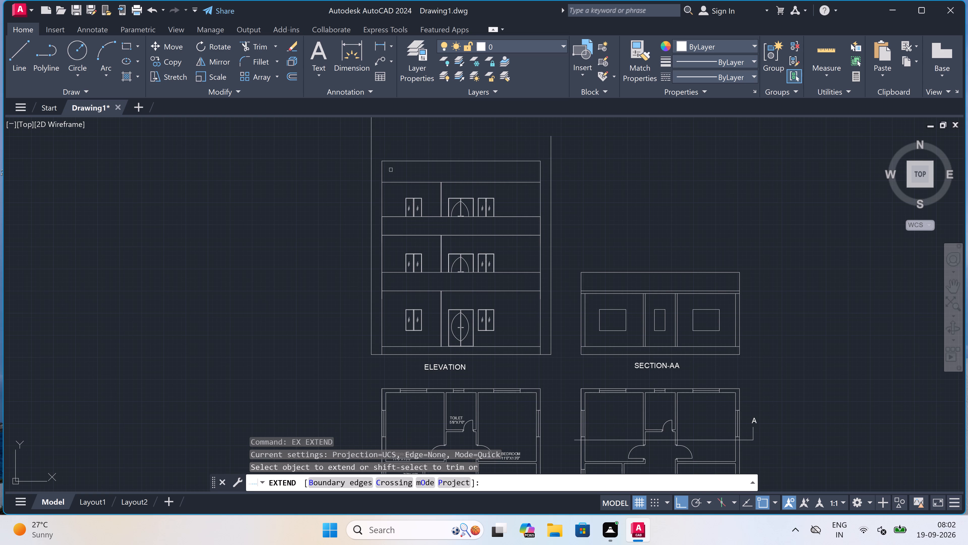
pyautogui.click(395, 149)
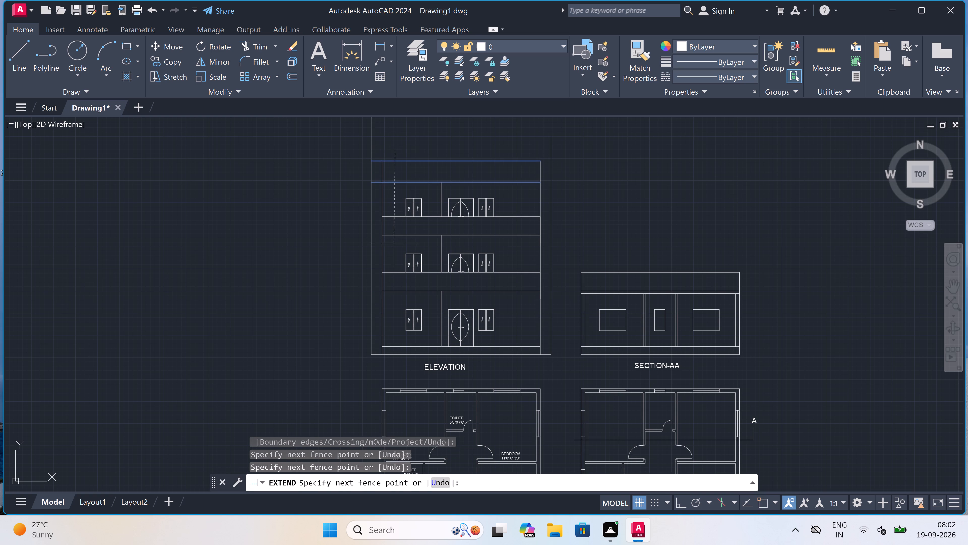
pyautogui.click(401, 296)
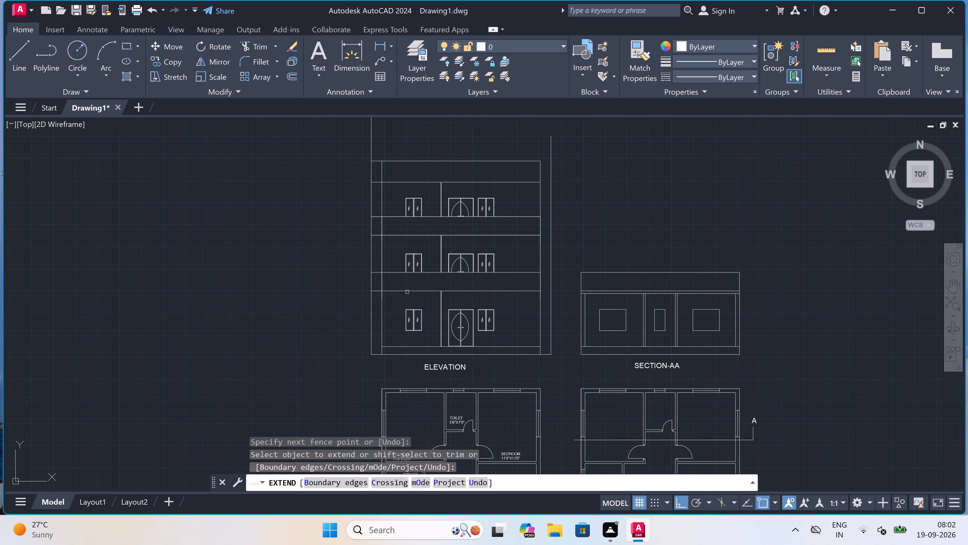
pyautogui.click(525, 301)
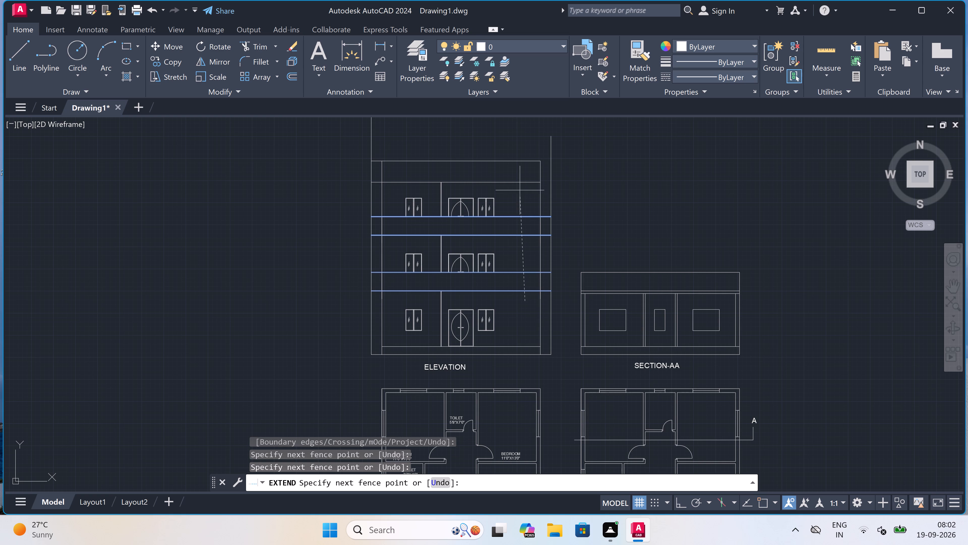
pyautogui.click(524, 156)
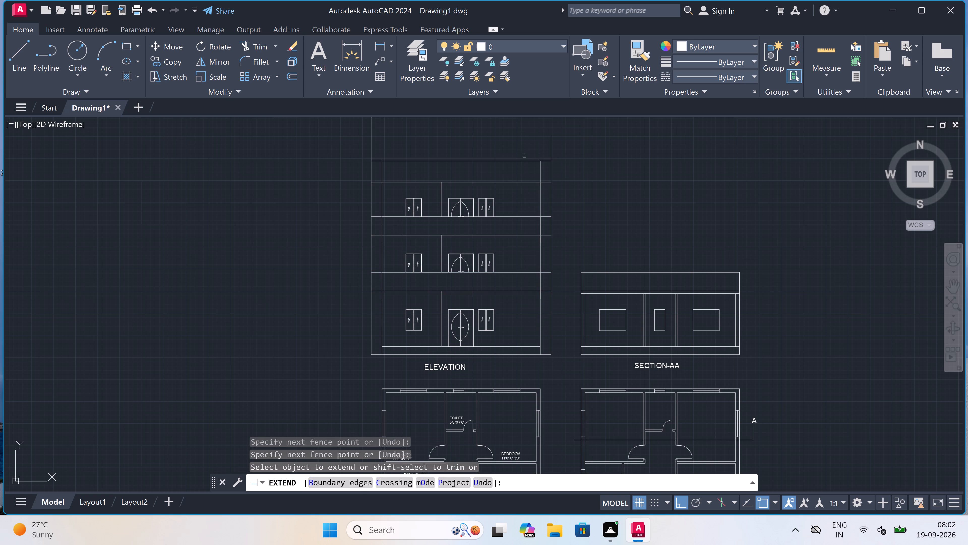
pyautogui.press('Escape')
# Trim the portions of both outer vertical lines that project above the elevation's top horizontal line.
pyautogui.press('t')
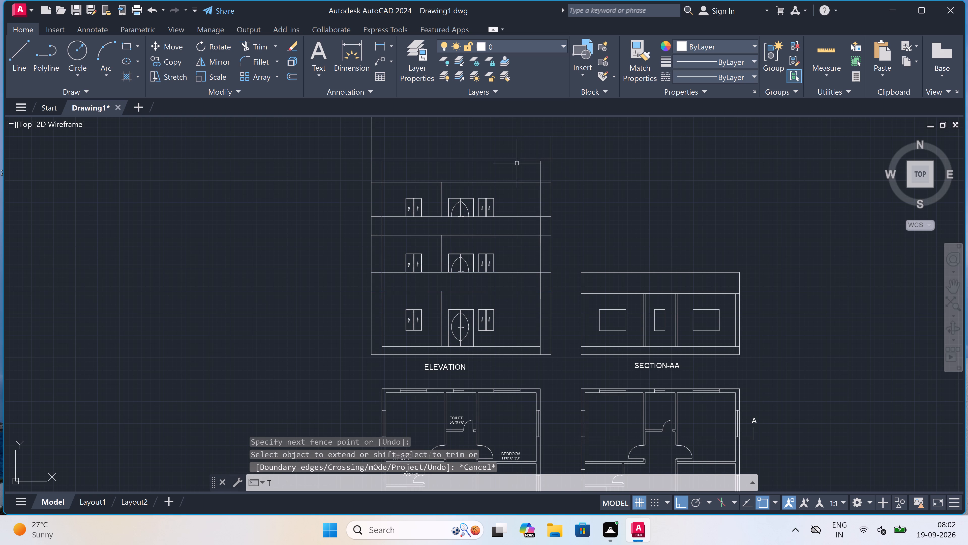
pyautogui.write('R')
pyautogui.press('space')
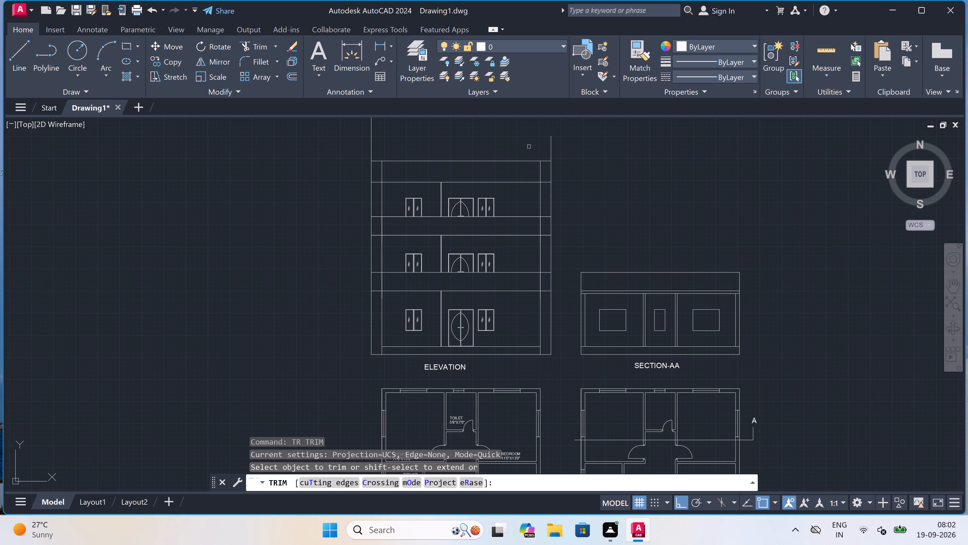
pyautogui.click(529, 147)
pyautogui.click(578, 155)
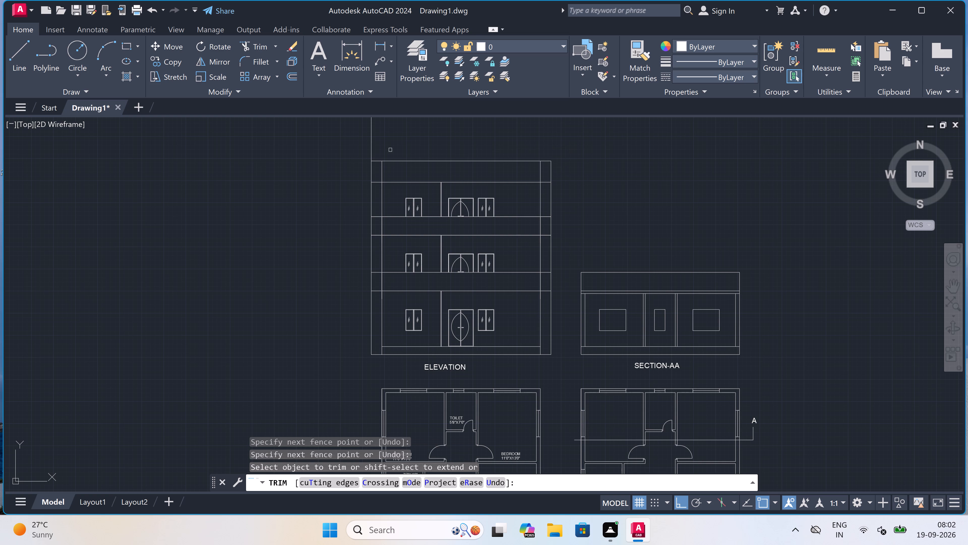
pyautogui.click(383, 144)
pyautogui.click(321, 156)
# Trim the left outer vertical line beside the top storey, between the roof band and the middle band.
pyautogui.click(374, 198)
pyautogui.click(353, 198)
# Trim the left and right wall lines where they cross inside the roof band and the middle band.
pyautogui.scroll(1, 370, 167)
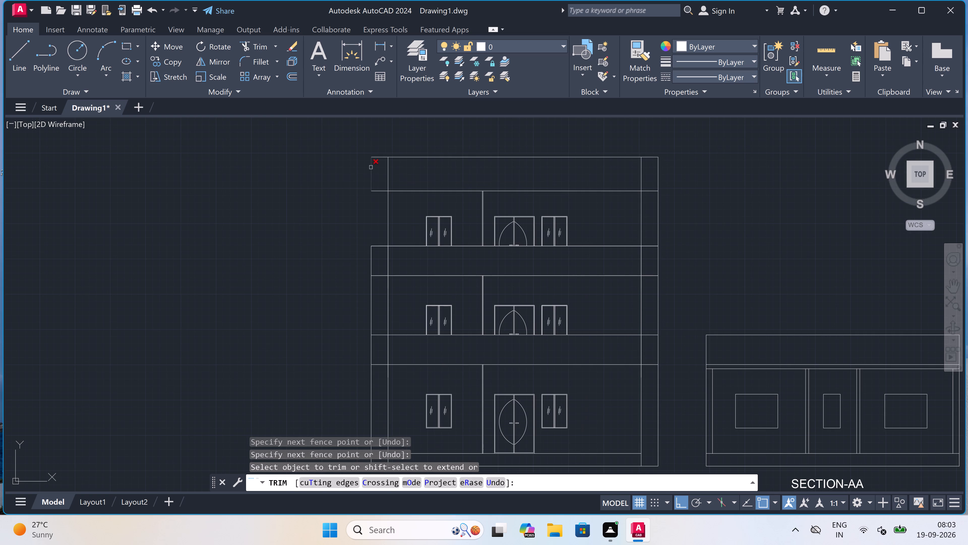
pyautogui.click(381, 170)
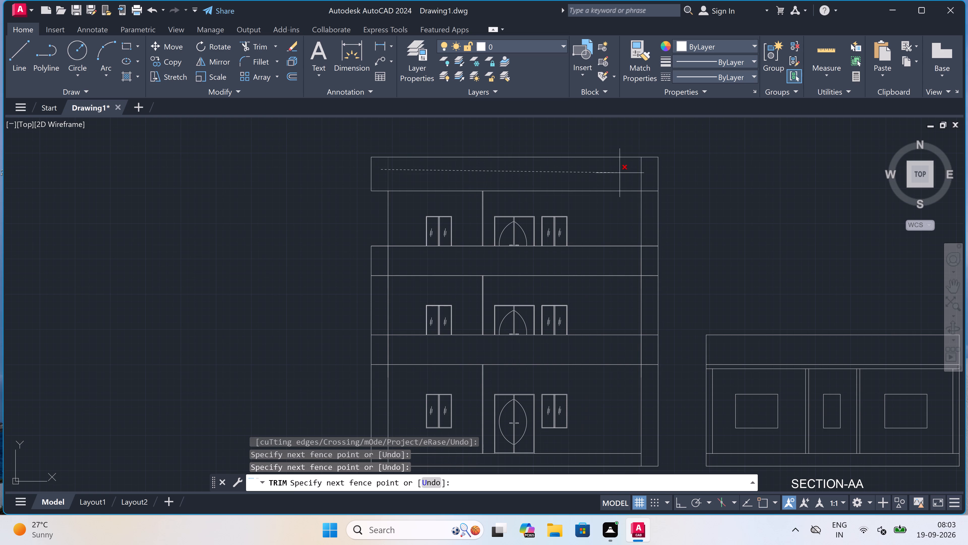
pyautogui.click(647, 167)
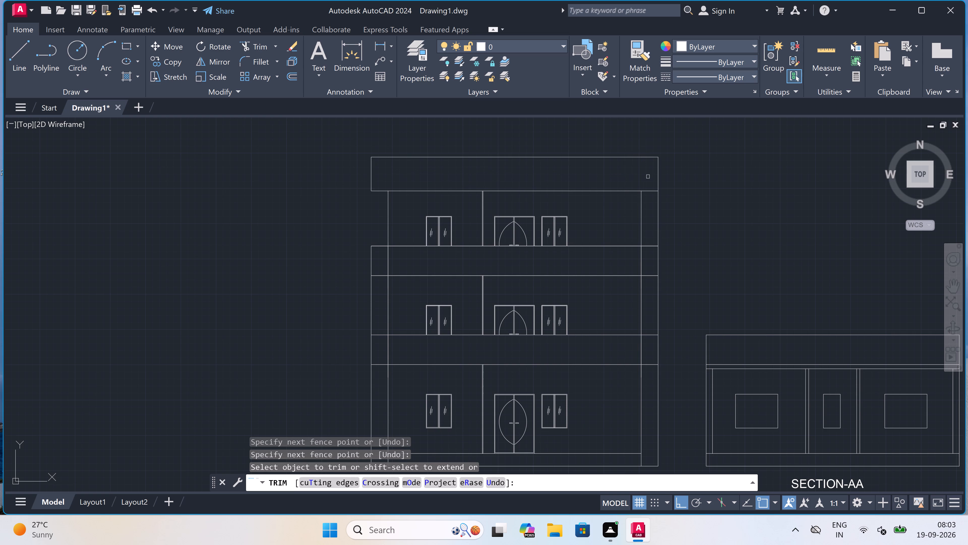
pyautogui.click(646, 266)
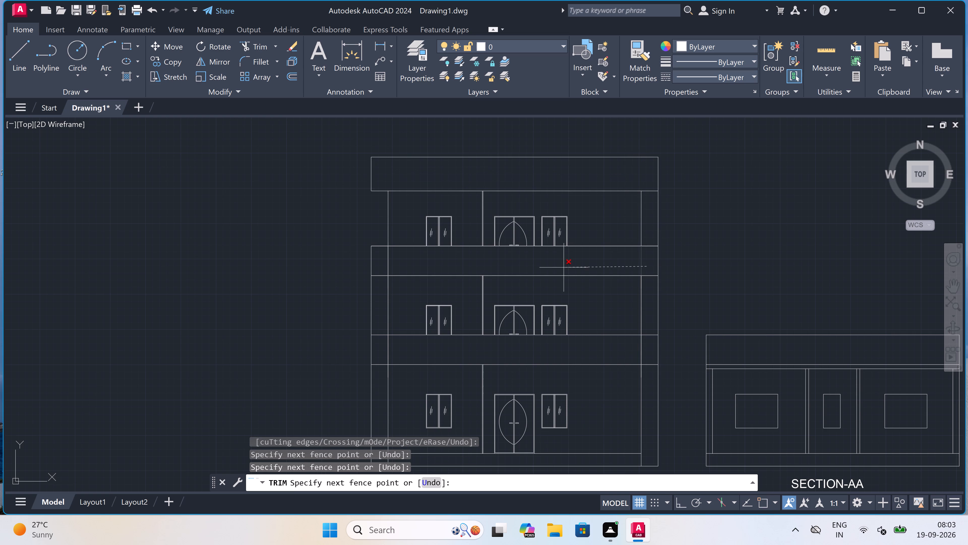
pyautogui.click(391, 261)
pyautogui.click(386, 260)
pyautogui.click(396, 258)
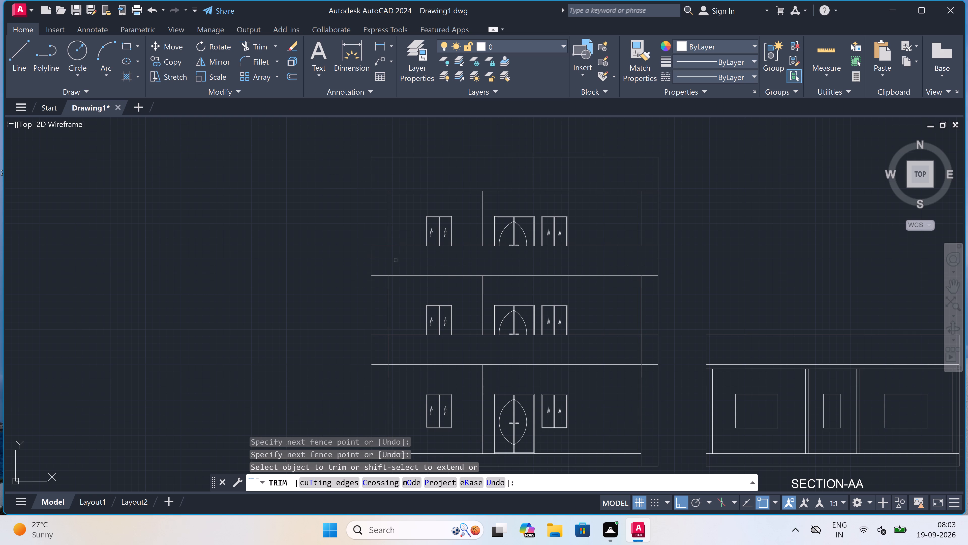
# Trim the left outer vertical line beside the first and ground floors, along with the projecting base line stub.
pyautogui.click(374, 304)
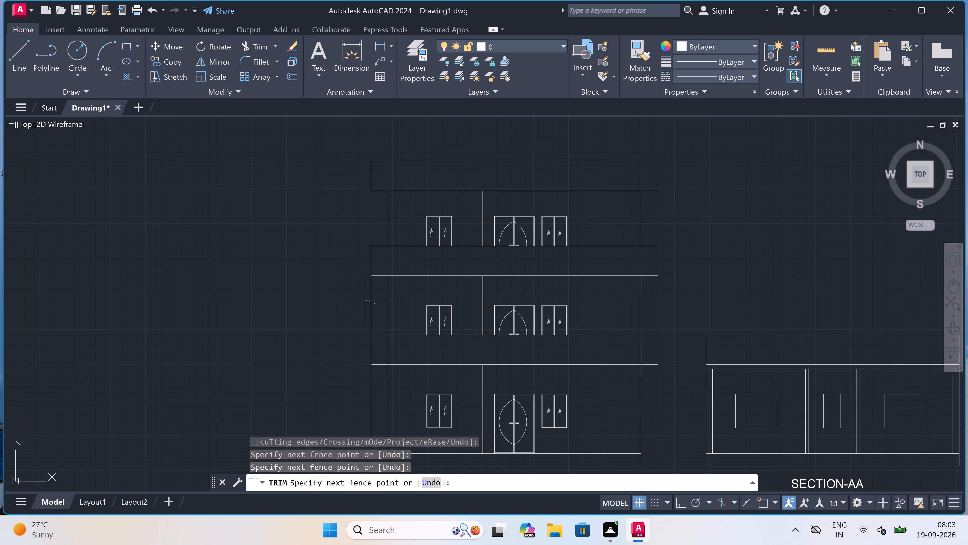
pyautogui.click(353, 299)
pyautogui.scroll(-2, 354, 298)
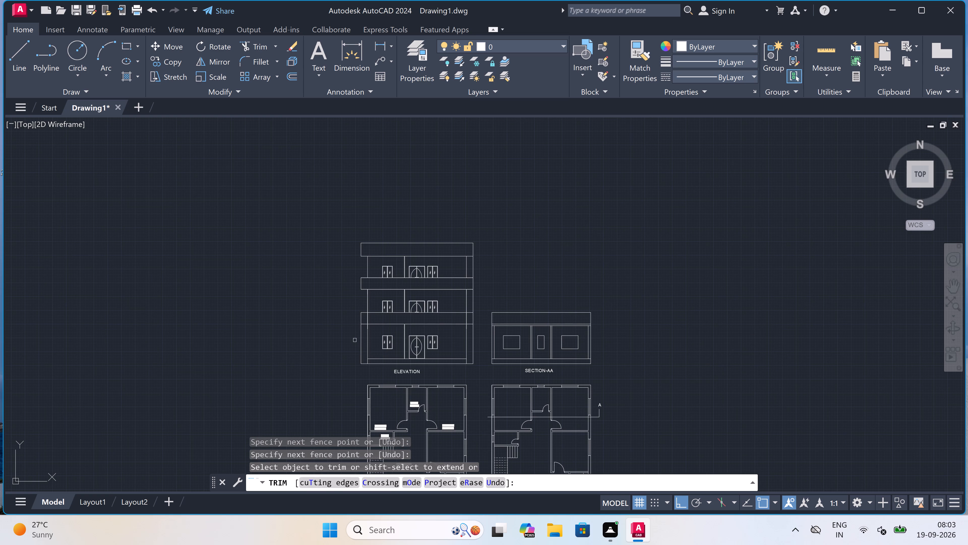
pyautogui.scroll(2, 355, 340)
pyautogui.click(369, 326)
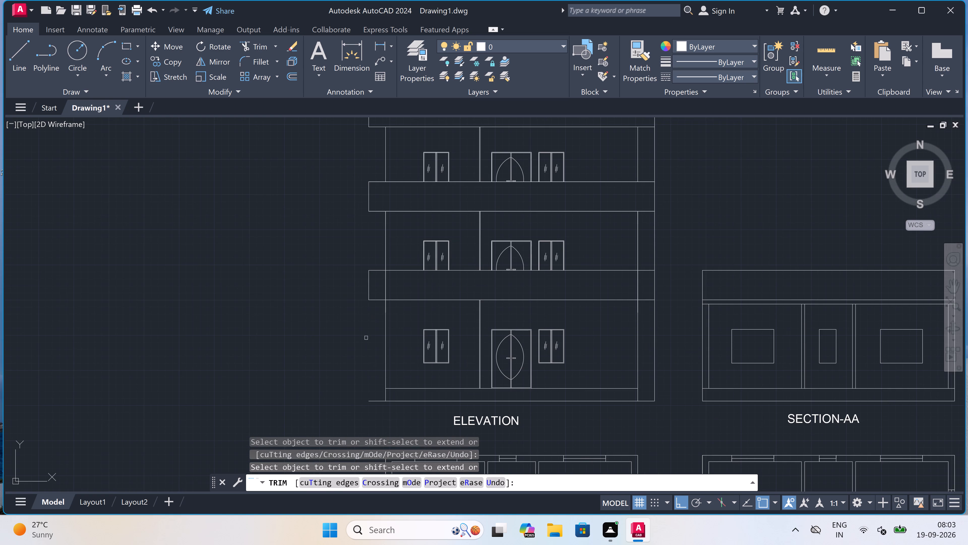
pyautogui.click(379, 398)
pyautogui.click(369, 415)
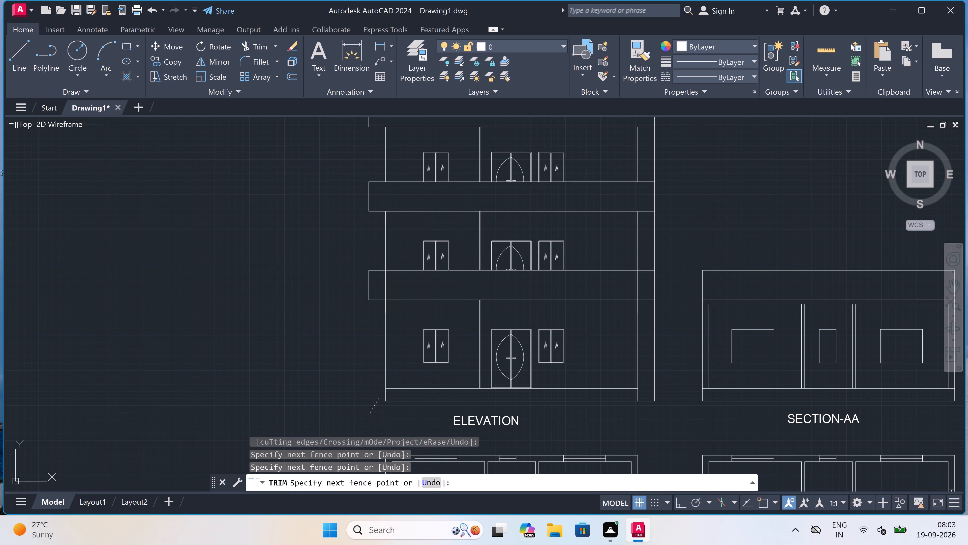
# Trim the base line stub projecting on the right and the right outer vertical line between the bands on every storey.
pyautogui.scroll(-3, 385, 377)
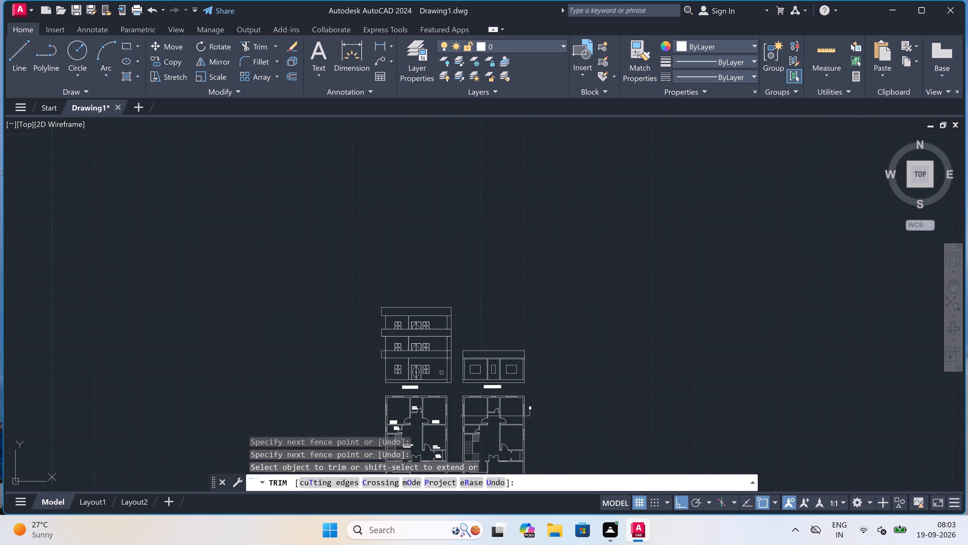
pyautogui.scroll(3, 442, 375)
pyautogui.click(471, 404)
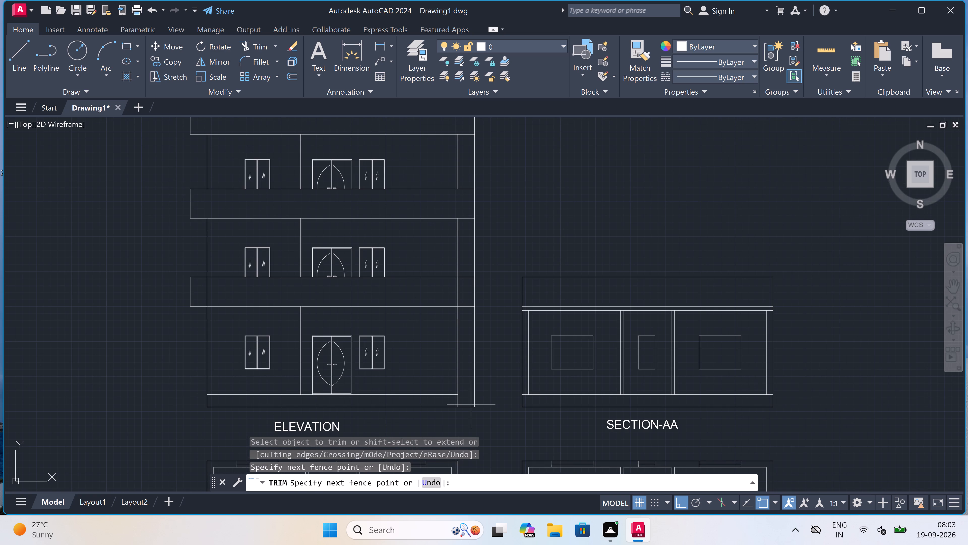
pyautogui.click(468, 418)
pyautogui.click(469, 388)
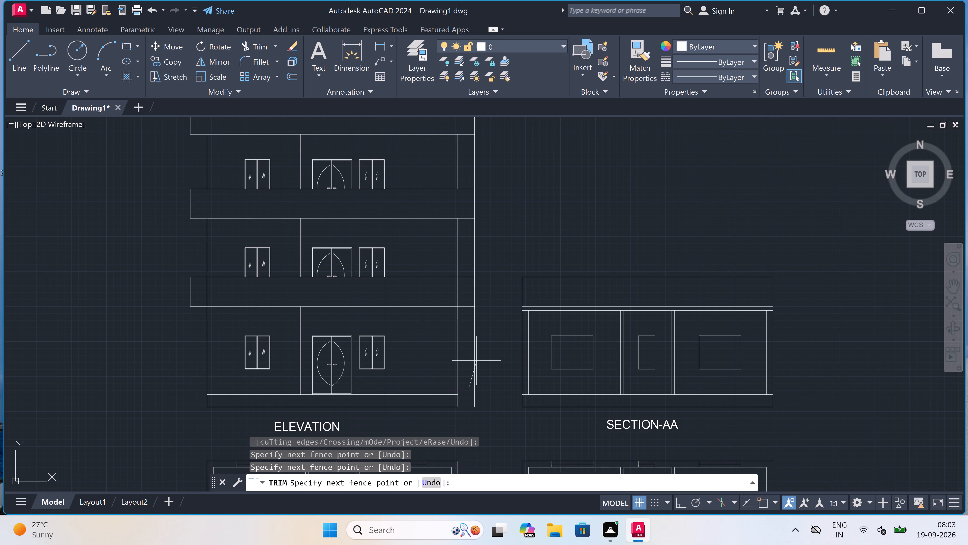
pyautogui.click(477, 356)
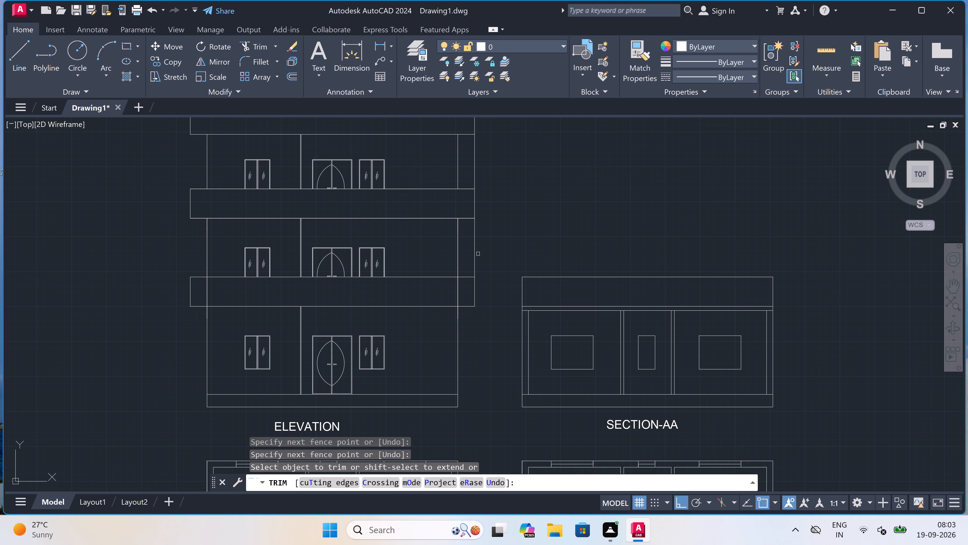
pyautogui.click(468, 243)
pyautogui.click(486, 241)
pyautogui.click(466, 147)
pyautogui.click(508, 167)
# Trim the right and left wall lines where they cross inside the lowest band above the ground floor.
pyautogui.doubleClick(456, 299)
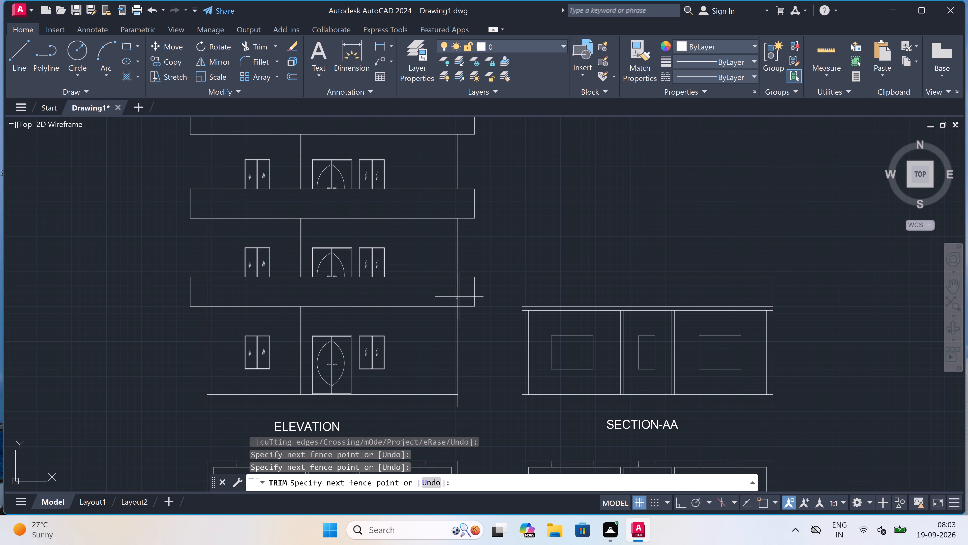
pyautogui.click(462, 295)
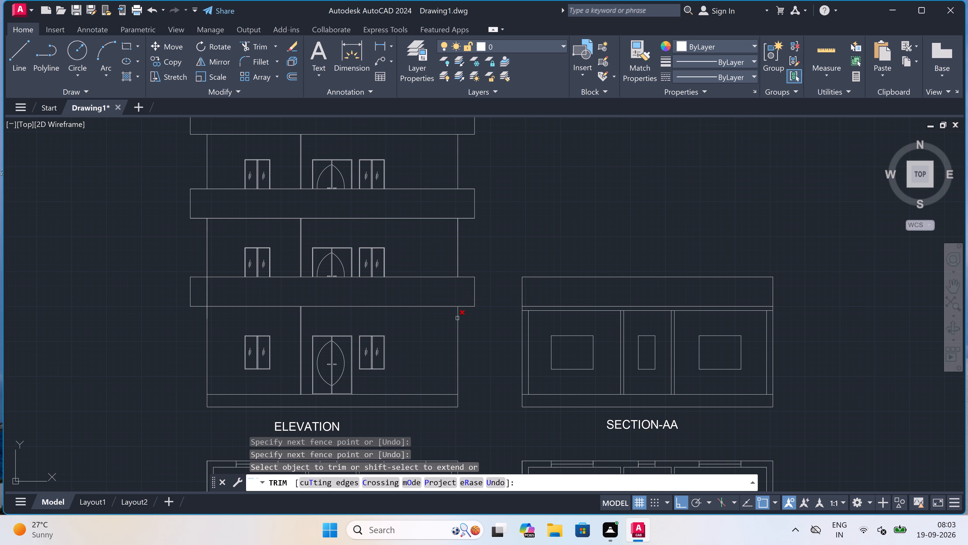
pyautogui.scroll(2, 457, 317)
pyautogui.click(457, 316)
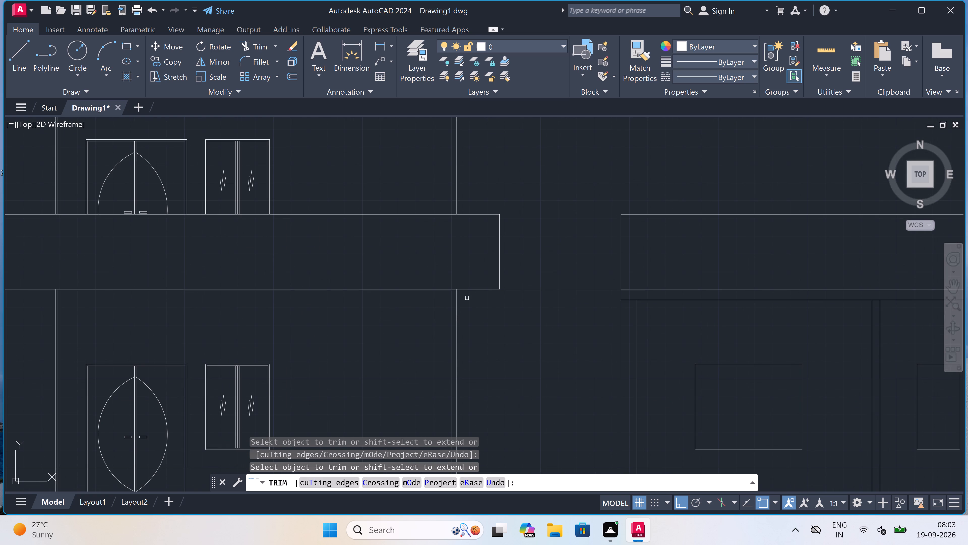
pyautogui.scroll(-4, 467, 298)
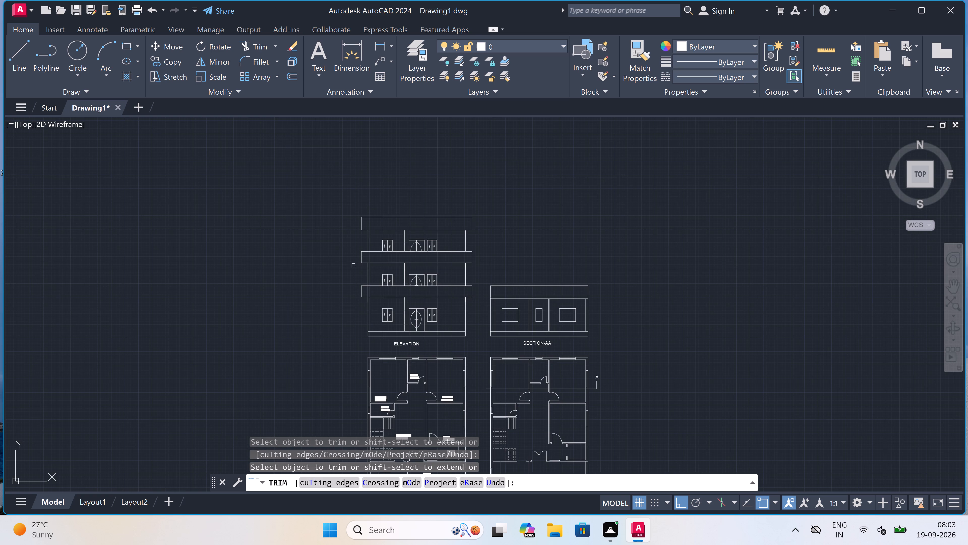
pyautogui.press('Escape')
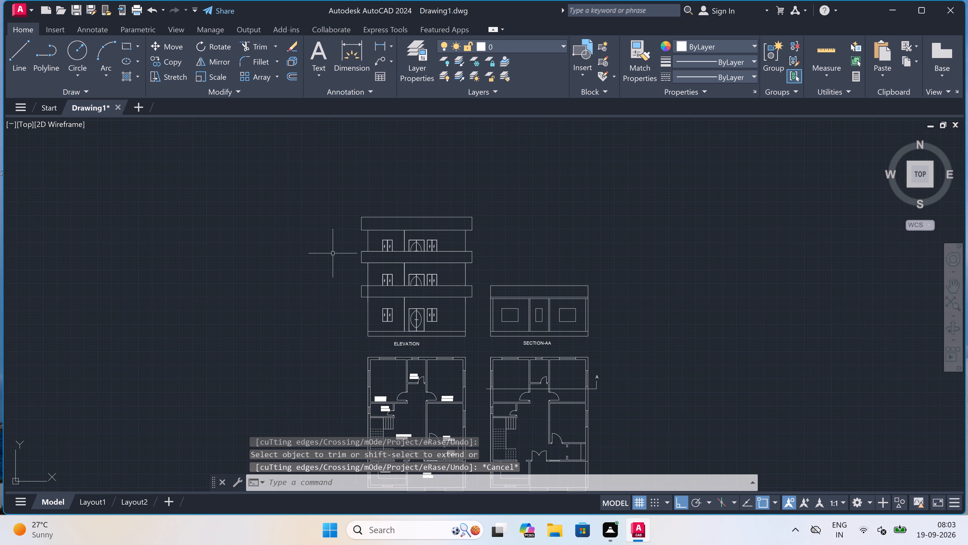
pyautogui.scroll(3, 371, 291)
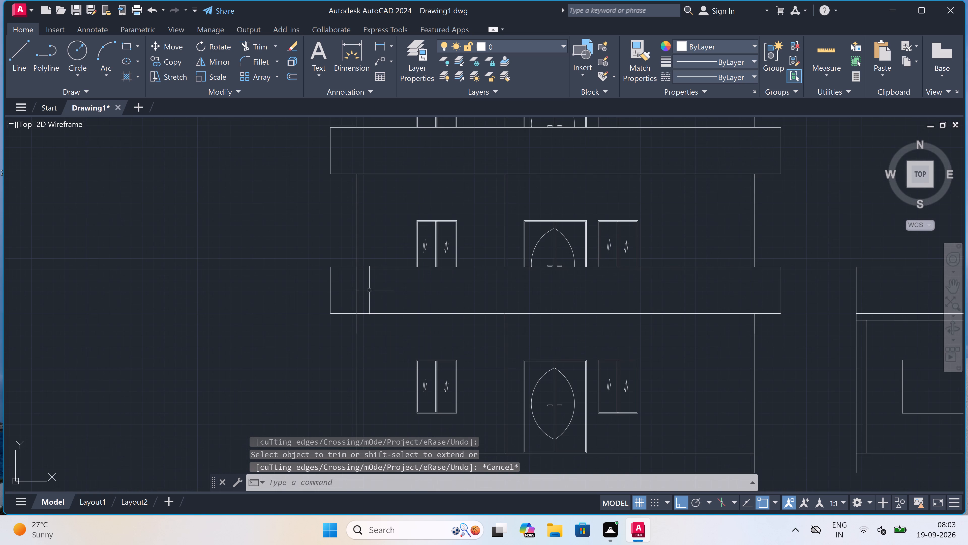
pyautogui.press('space')
pyautogui.doubleClick(358, 288)
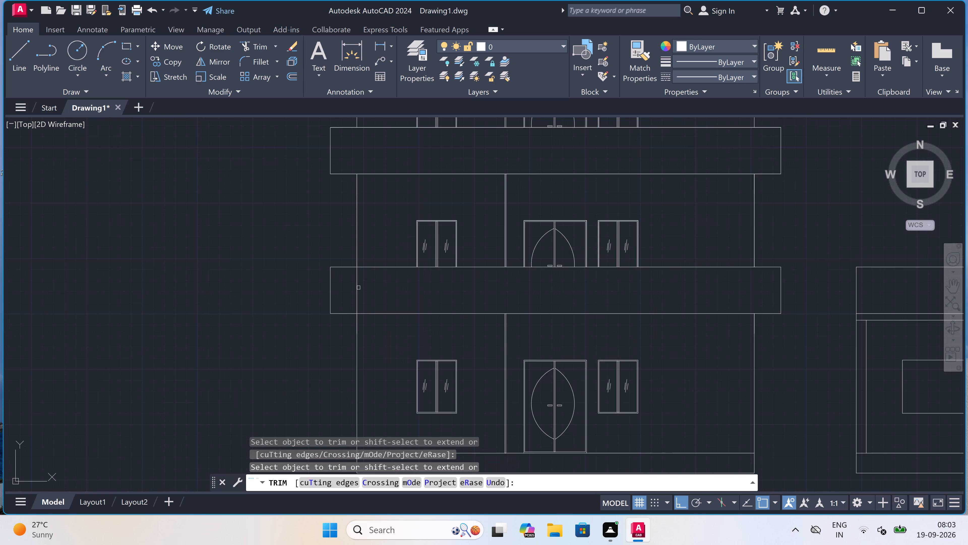
pyautogui.tripleClick(356, 286)
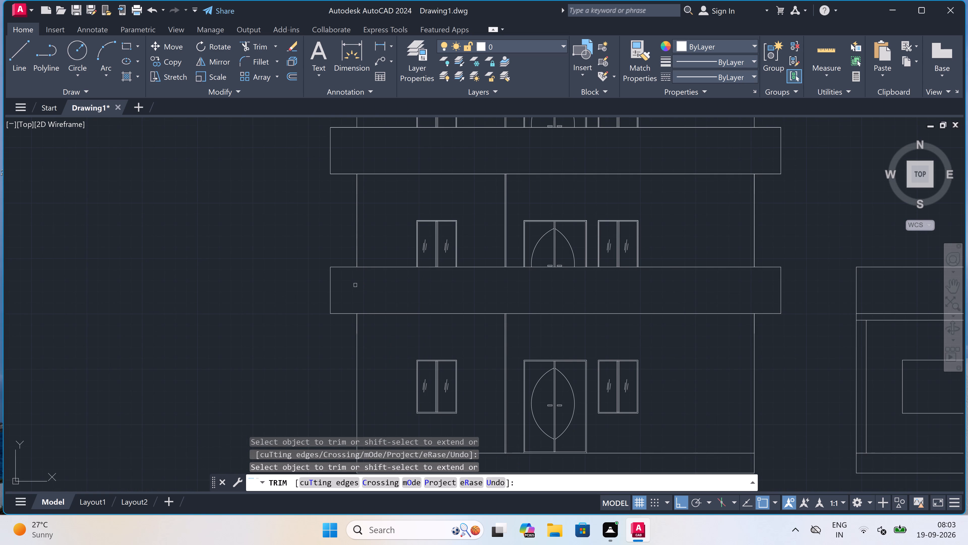
pyautogui.press('Escape')
pyautogui.scroll(-2, 355, 285)
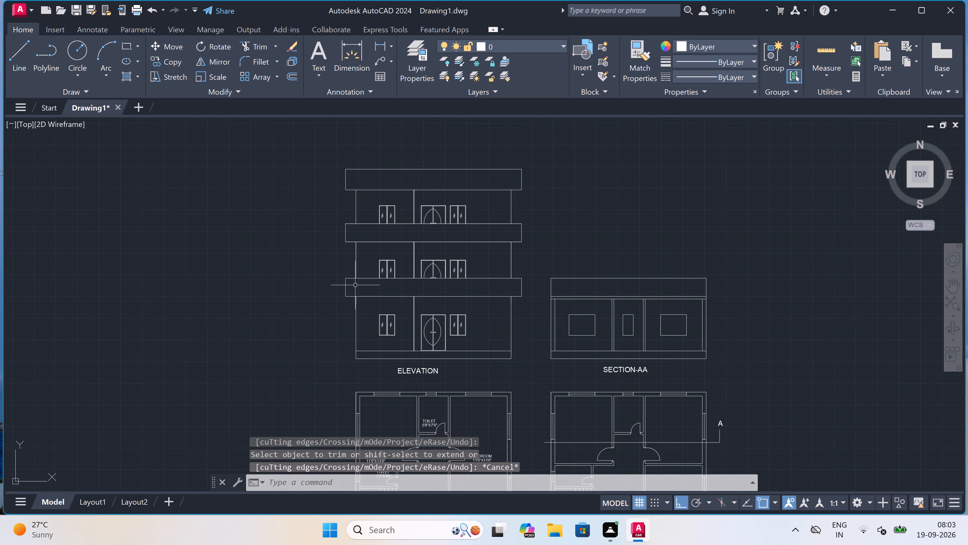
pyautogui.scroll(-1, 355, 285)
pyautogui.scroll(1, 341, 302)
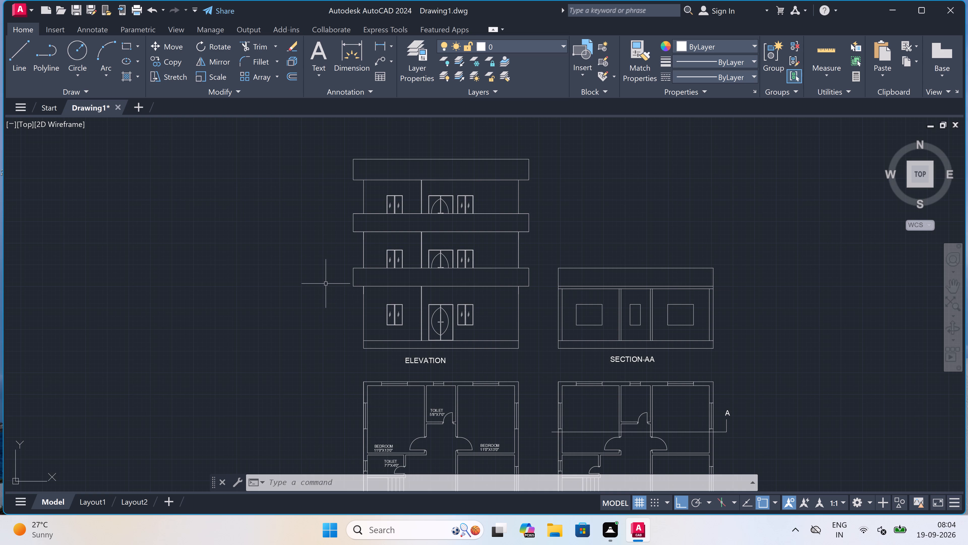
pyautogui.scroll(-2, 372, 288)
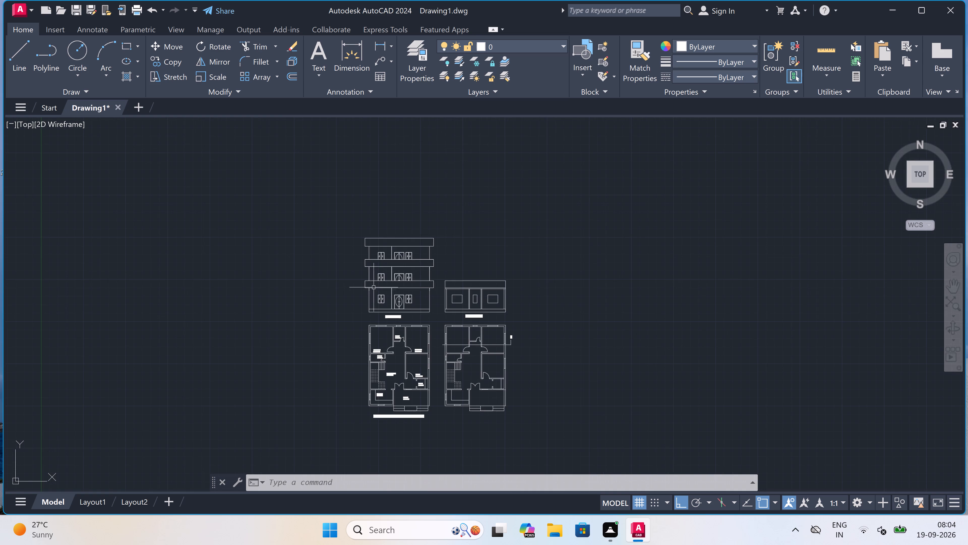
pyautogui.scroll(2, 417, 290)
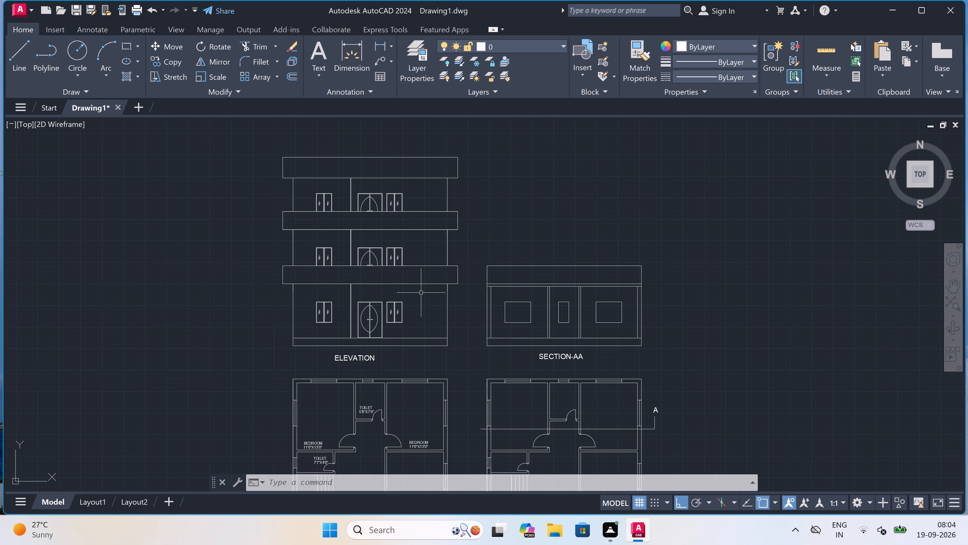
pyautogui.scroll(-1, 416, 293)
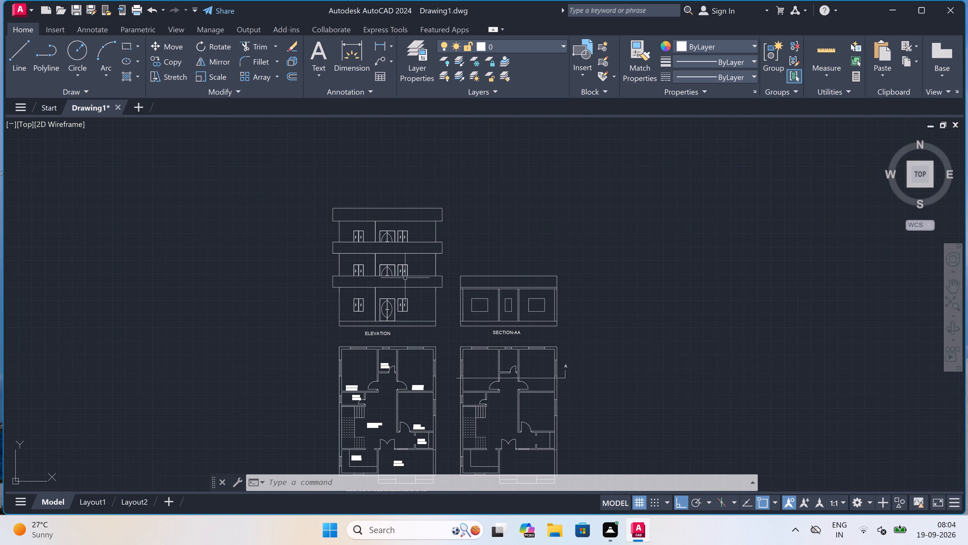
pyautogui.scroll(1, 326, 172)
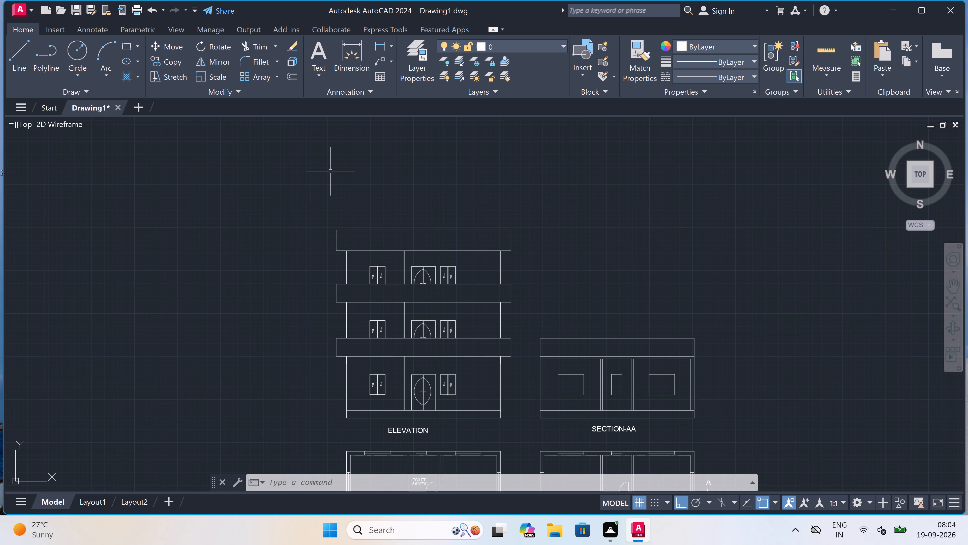
# Draw a three-sided rectangular rooftop block with lines above the roof band, from the left wall line across to the interior wall line.
pyautogui.press('l')
pyautogui.press('space')
pyautogui.scroll(-3, 353, 180)
pyautogui.scroll(4, 354, 181)
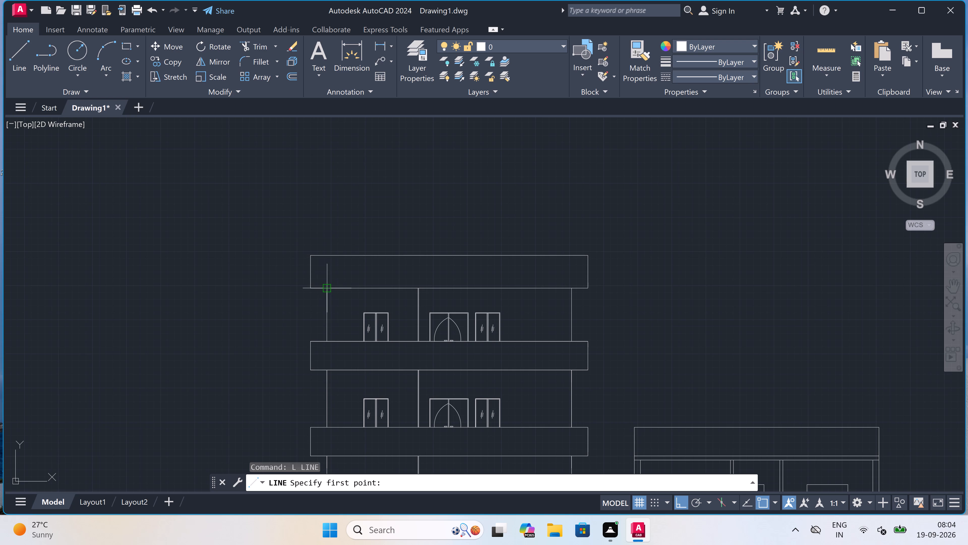
pyautogui.moveTo(323, 257); pyautogui.dragTo(320, 254)
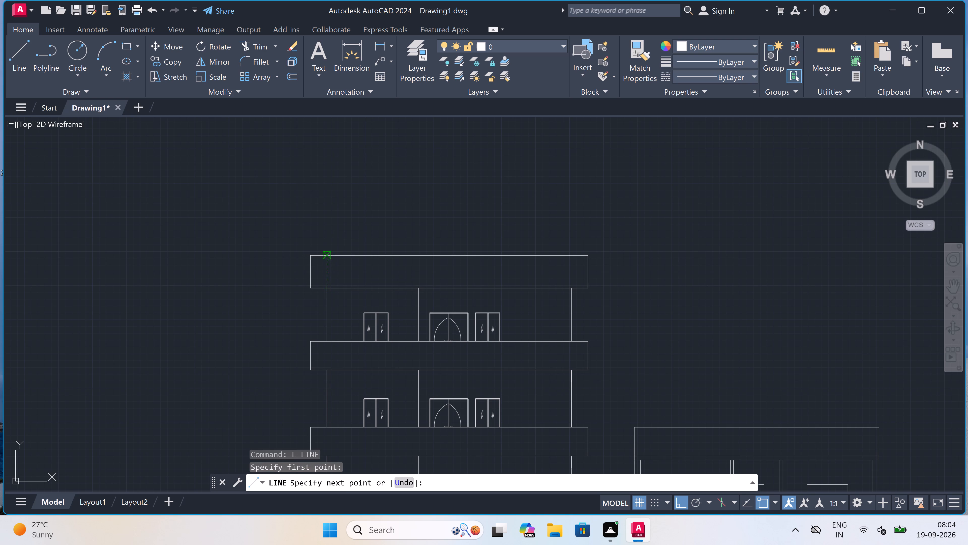
pyautogui.click(326, 199)
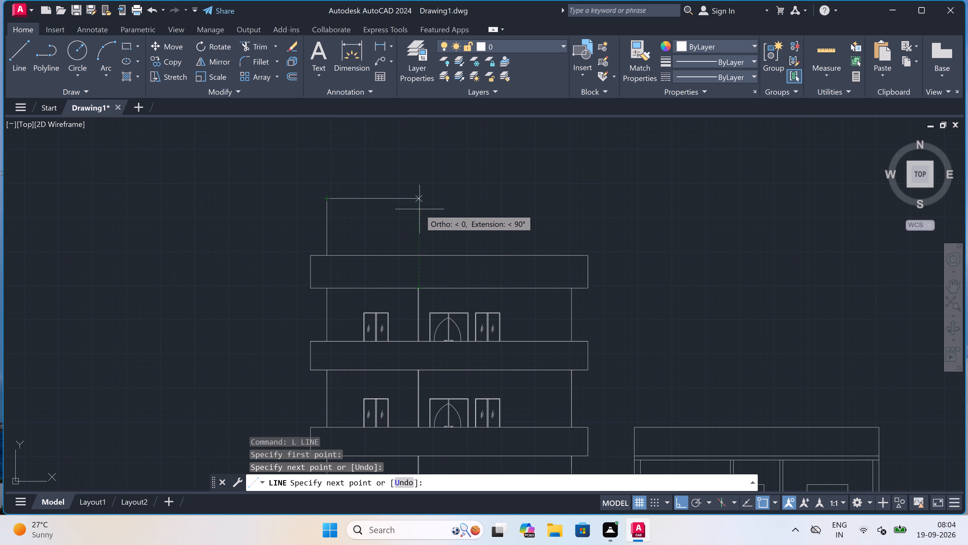
pyautogui.doubleClick(419, 199)
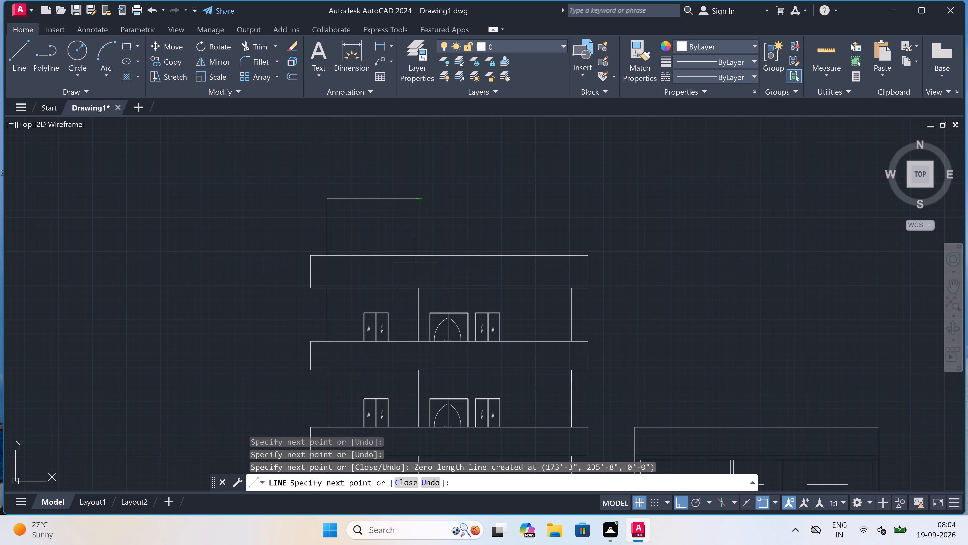
pyautogui.click(416, 253)
pyautogui.press('Escape')
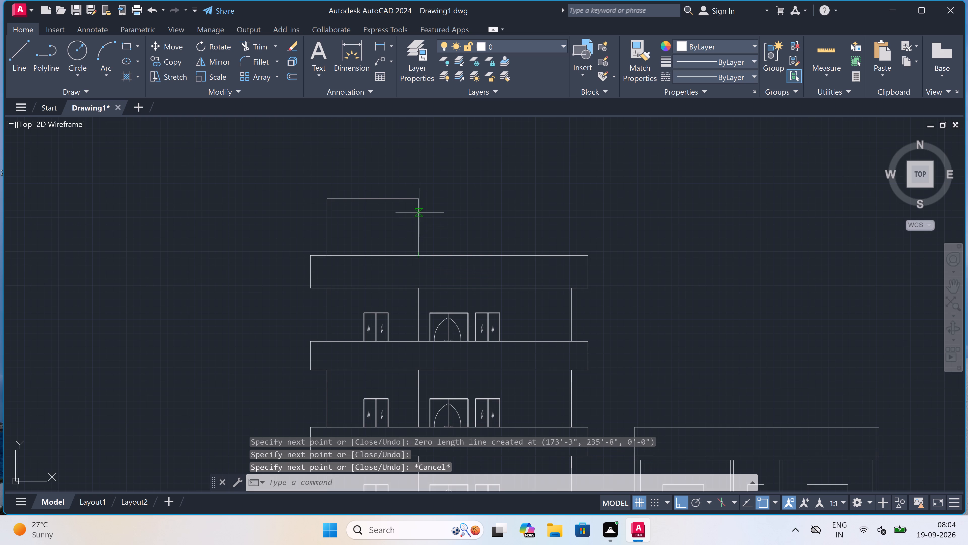
# Draw a sloping line, with Ortho off, from the roof band's lower-left corner down to the top floor's left wall line.
pyautogui.scroll(-2, 416, 198)
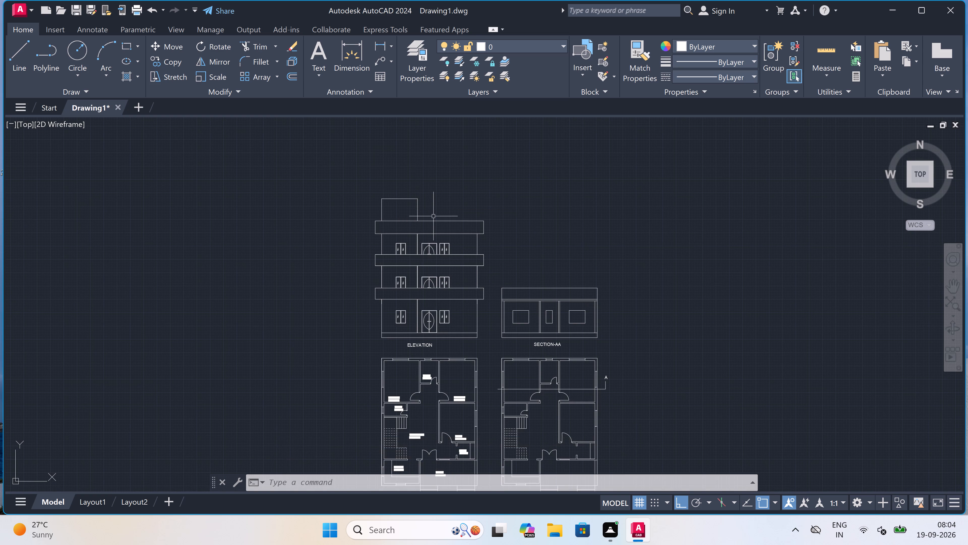
pyautogui.press('l')
pyautogui.press('space')
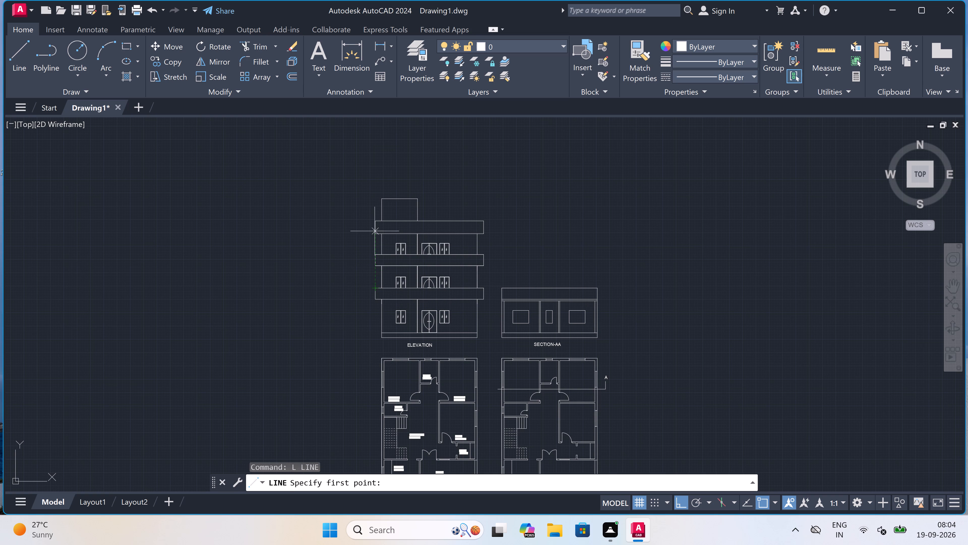
pyautogui.scroll(4, 377, 229)
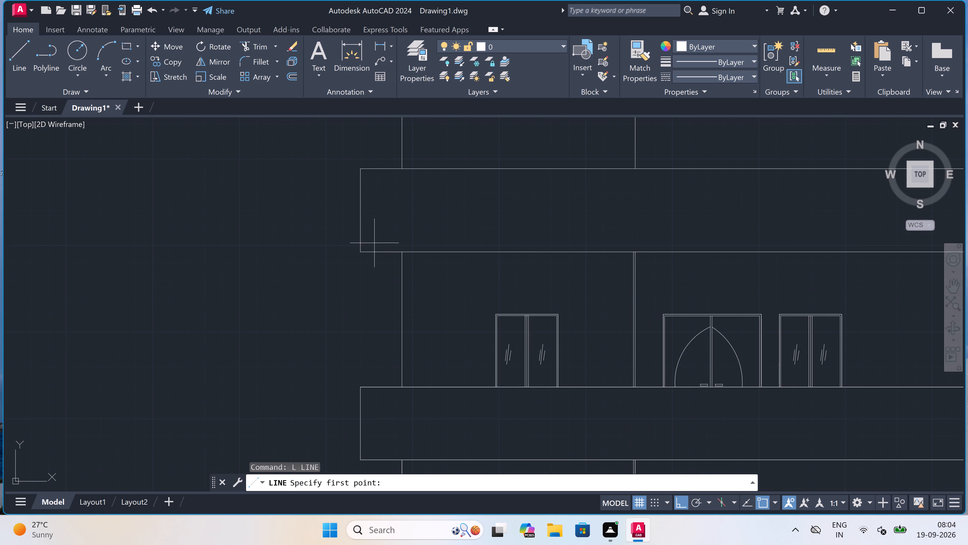
pyautogui.click(361, 253)
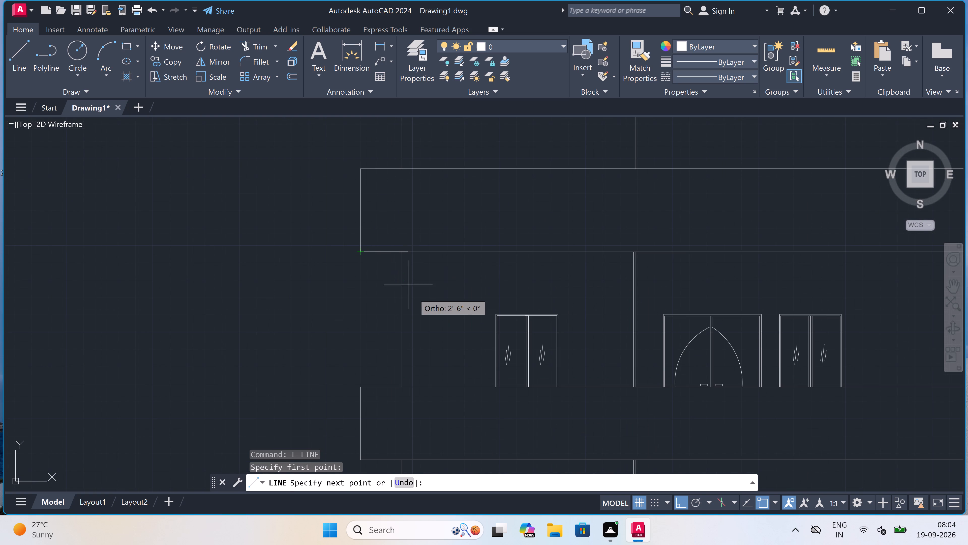
pyautogui.press('F8')
pyautogui.scroll(2, 398, 265)
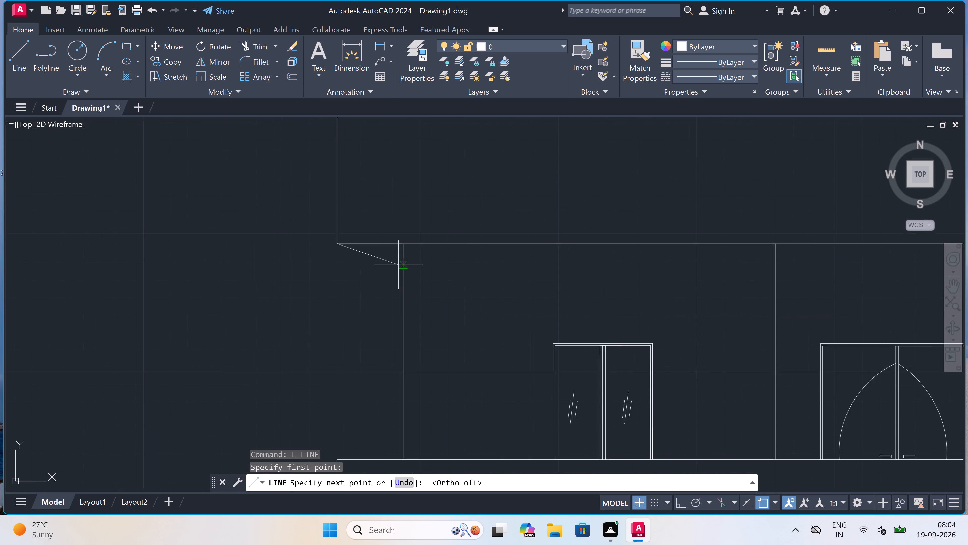
pyautogui.click(405, 273)
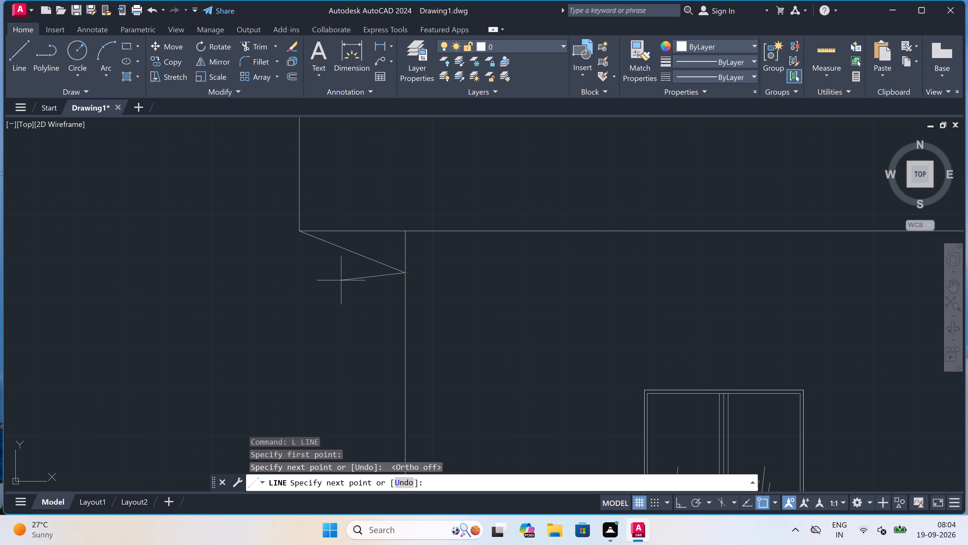
pyautogui.press('Escape')
pyautogui.scroll(-5, 330, 275)
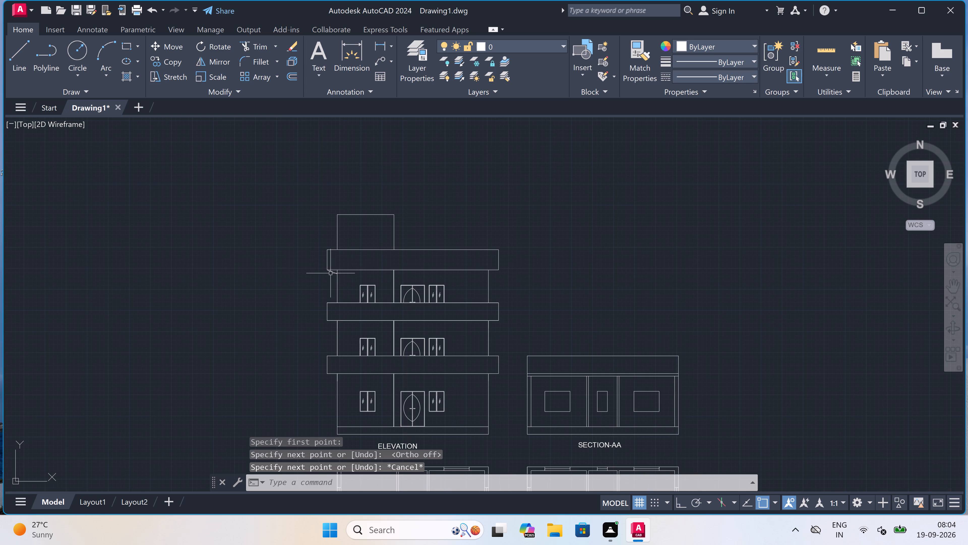
# Draw a matching sloping line from the roof band's lower-right corner down to the top floor's right wall line.
pyautogui.press('space')
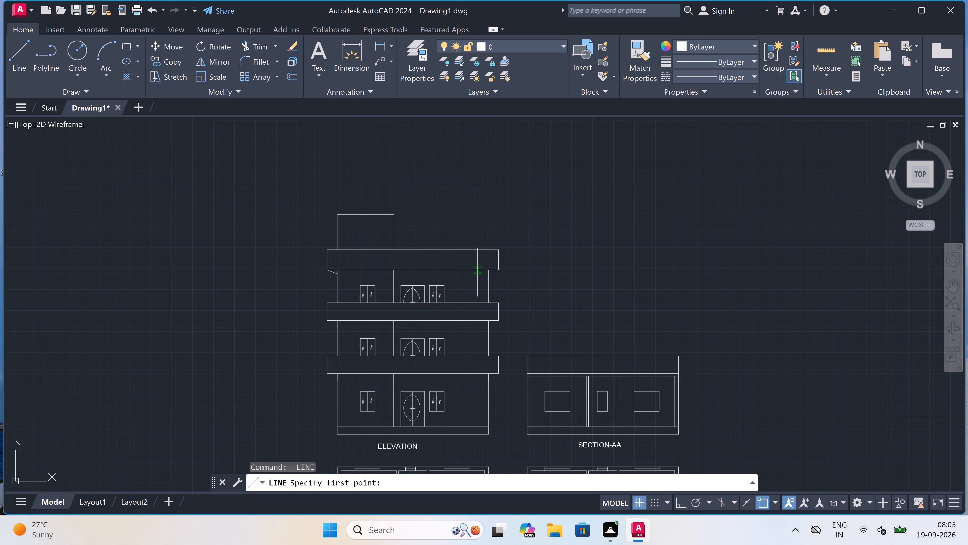
pyautogui.scroll(3, 506, 277)
pyautogui.scroll(2, 468, 246)
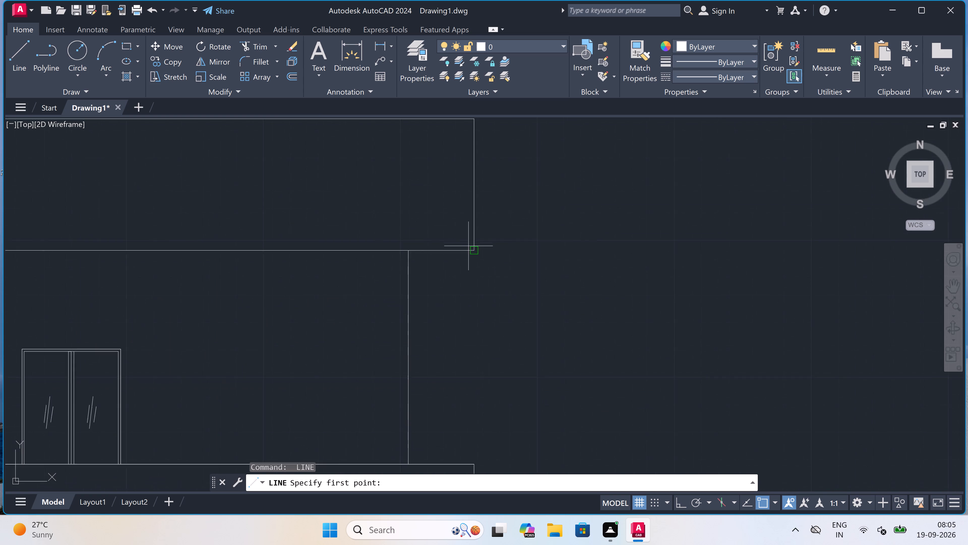
pyautogui.click(476, 256)
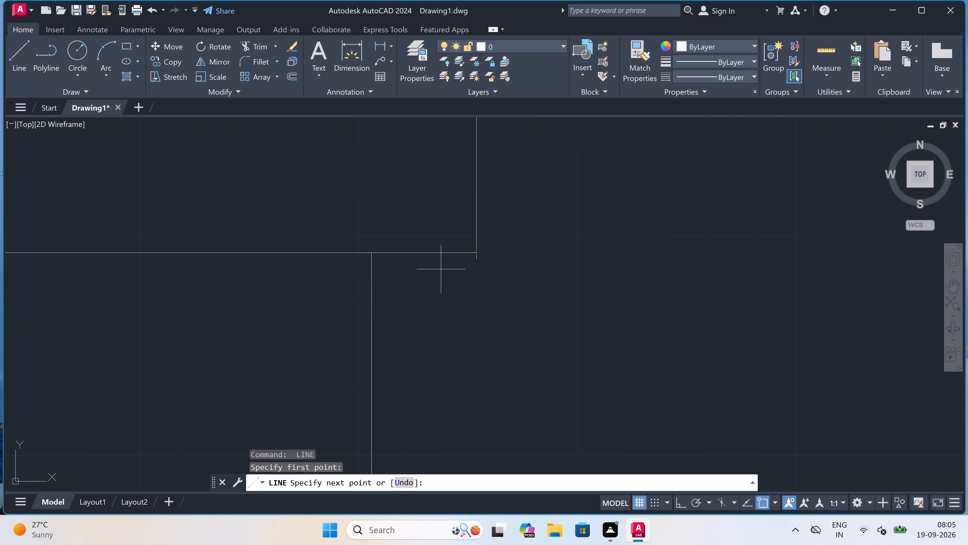
pyautogui.click(369, 288)
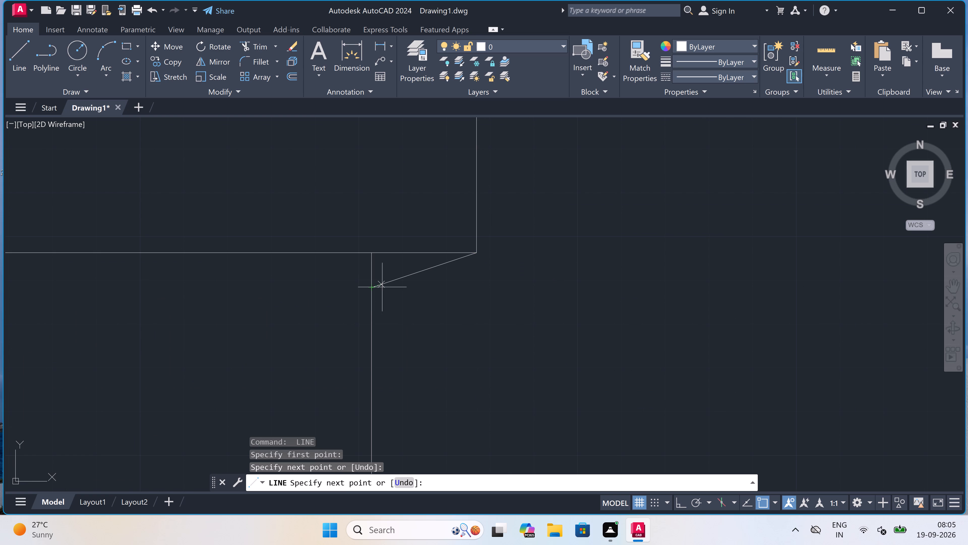
pyautogui.press('Escape')
# Copy both sloping lines from the roof band's lower-left corner to the middle band's lower-left corner.
pyautogui.click(412, 272)
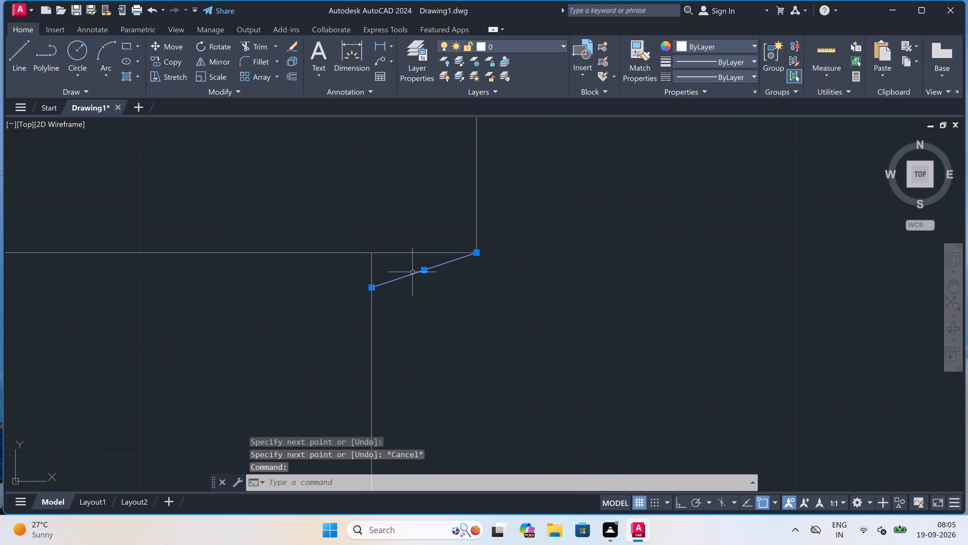
pyautogui.scroll(-5, 412, 272)
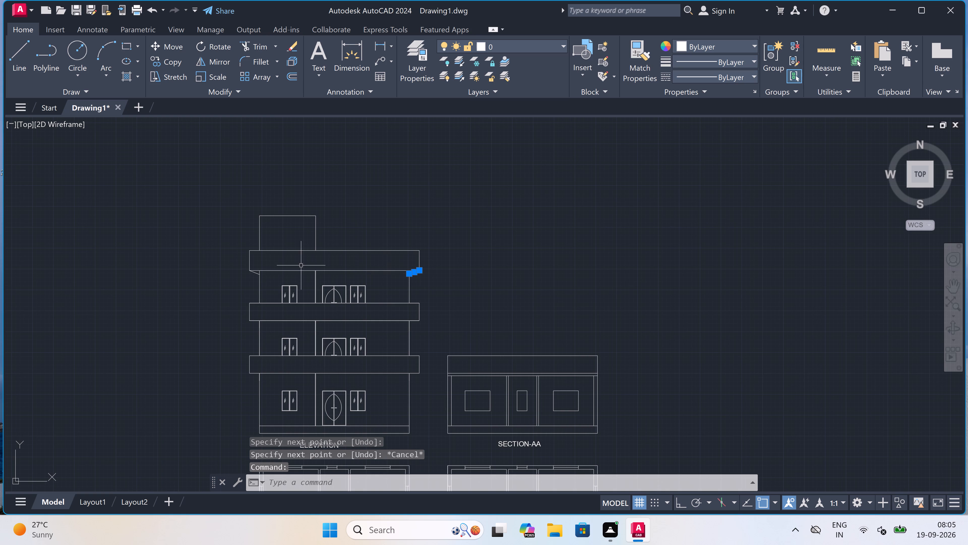
pyautogui.scroll(4, 216, 268)
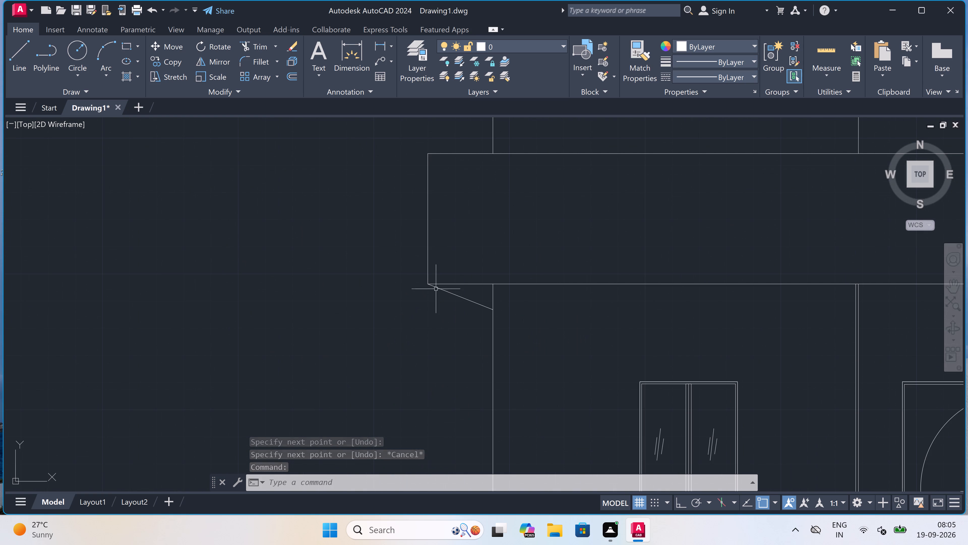
pyautogui.click(455, 294)
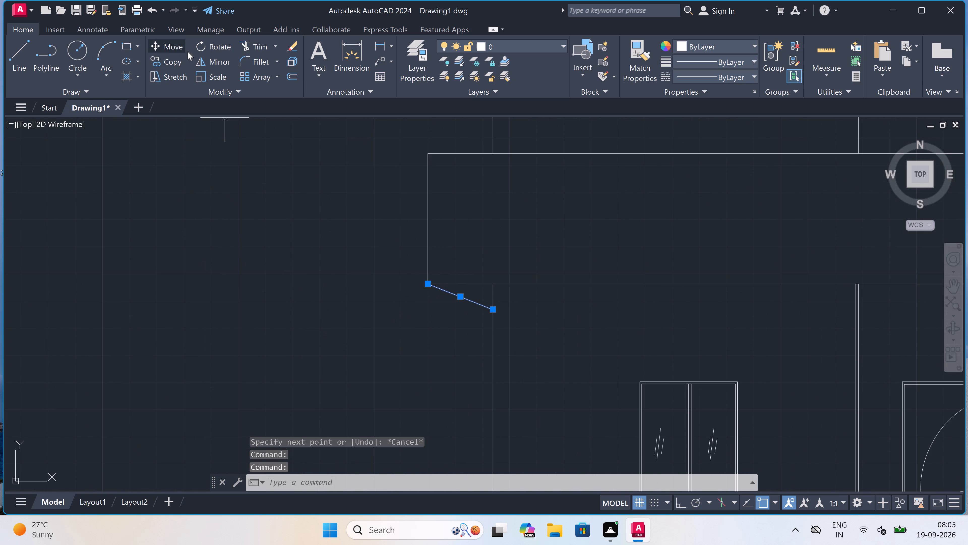
pyautogui.click(161, 63)
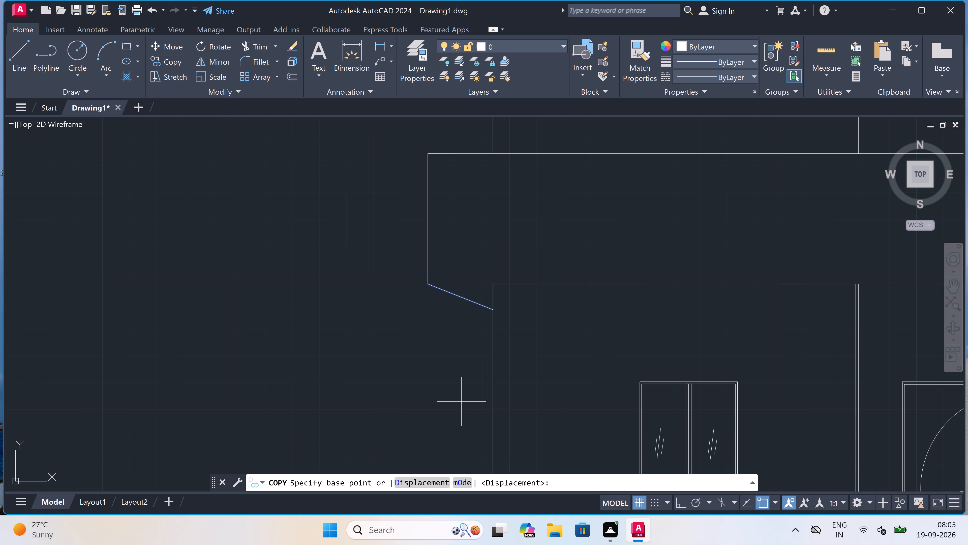
pyautogui.click(430, 284)
pyautogui.scroll(-4, 430, 284)
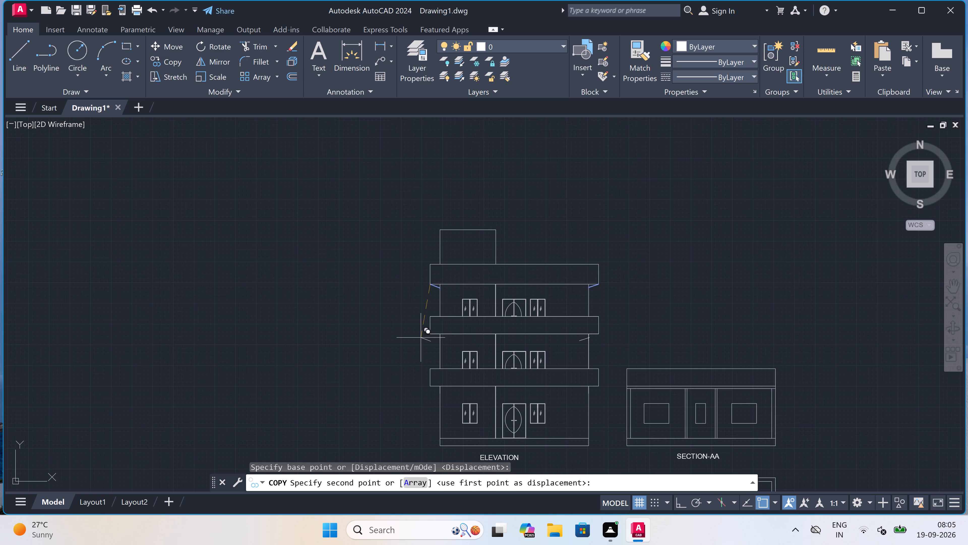
pyautogui.scroll(3, 426, 335)
pyautogui.scroll(3, 449, 335)
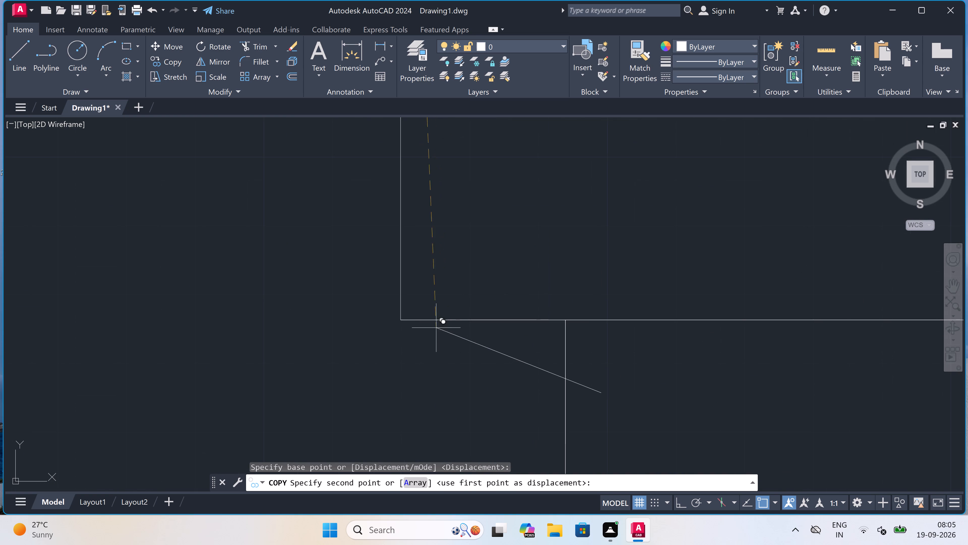
pyautogui.click(399, 322)
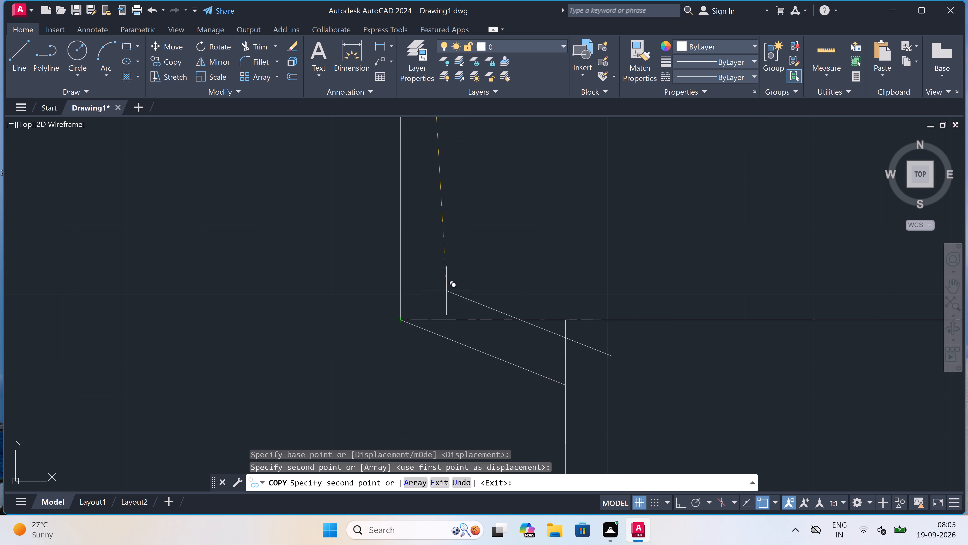
# Place another copy of both sloping lines at the lower-left corner of the lowest band, above the ground floor.
pyautogui.scroll(-7, 464, 270)
pyautogui.scroll(3, 456, 304)
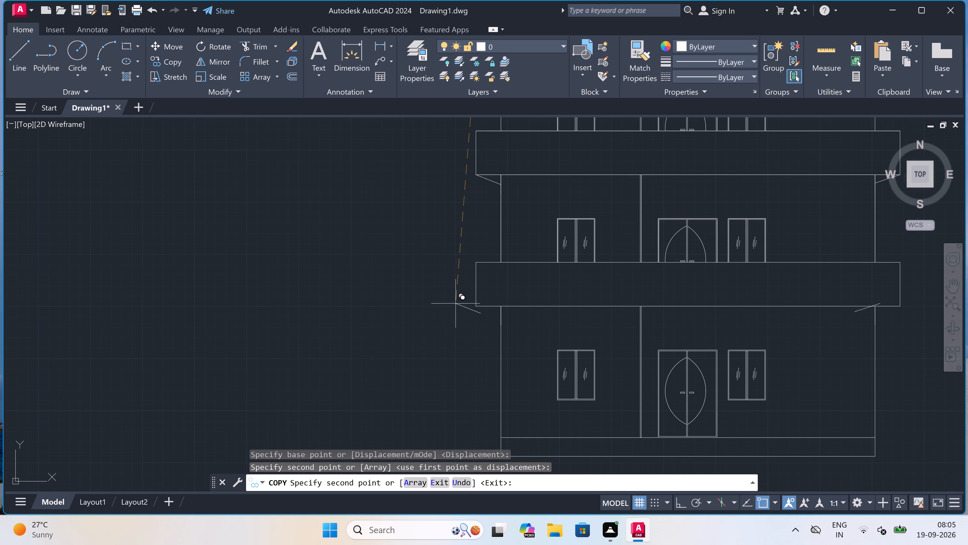
pyautogui.scroll(3, 481, 317)
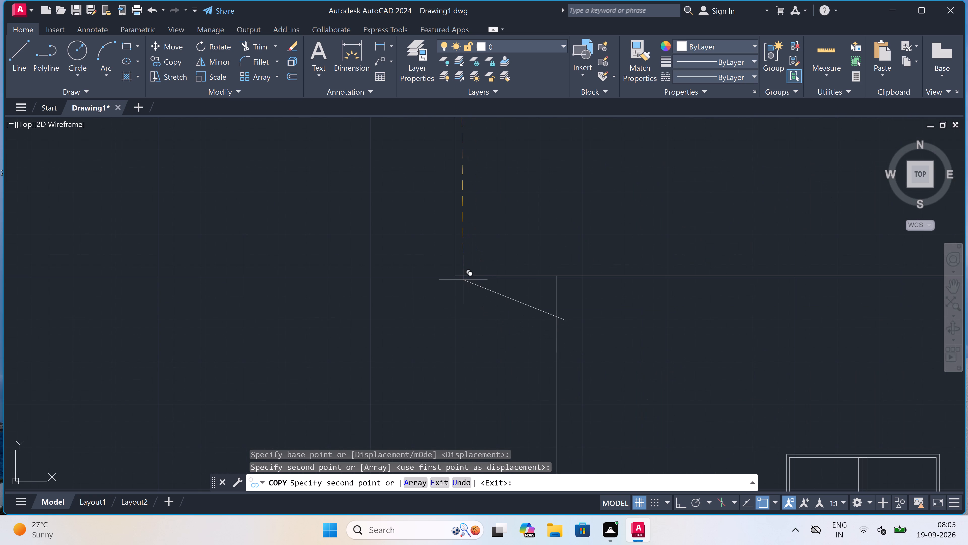
pyautogui.click(457, 277)
pyautogui.scroll(-6, 438, 262)
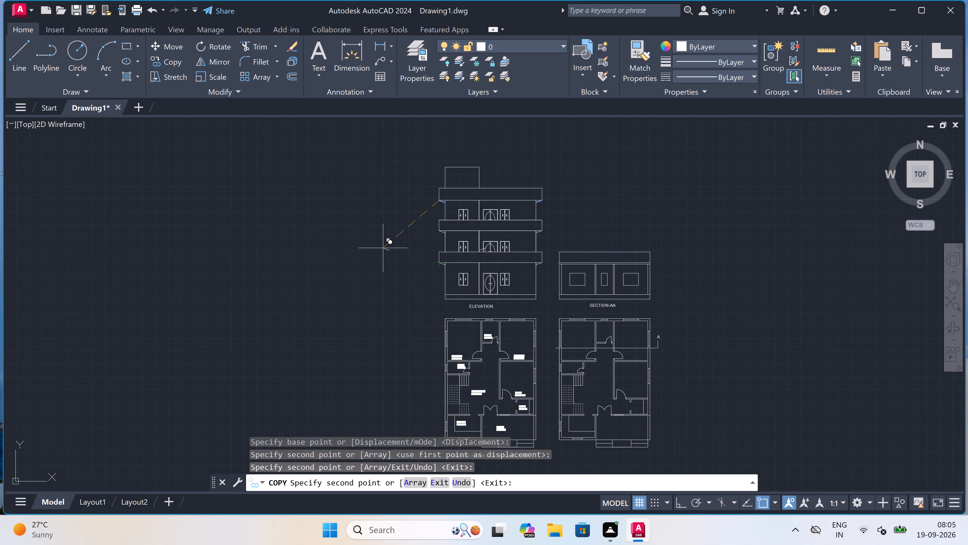
pyautogui.press('Escape')
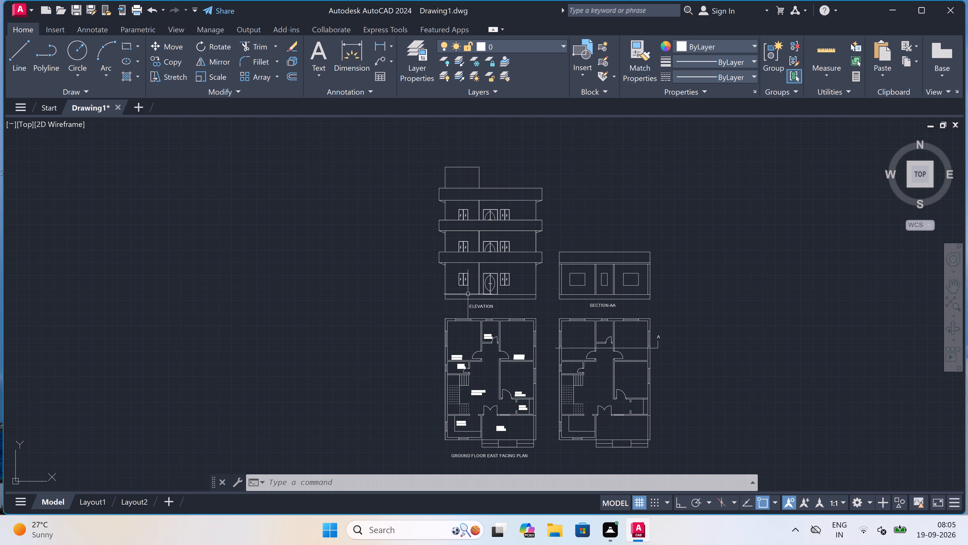
pyautogui.scroll(3, 470, 301)
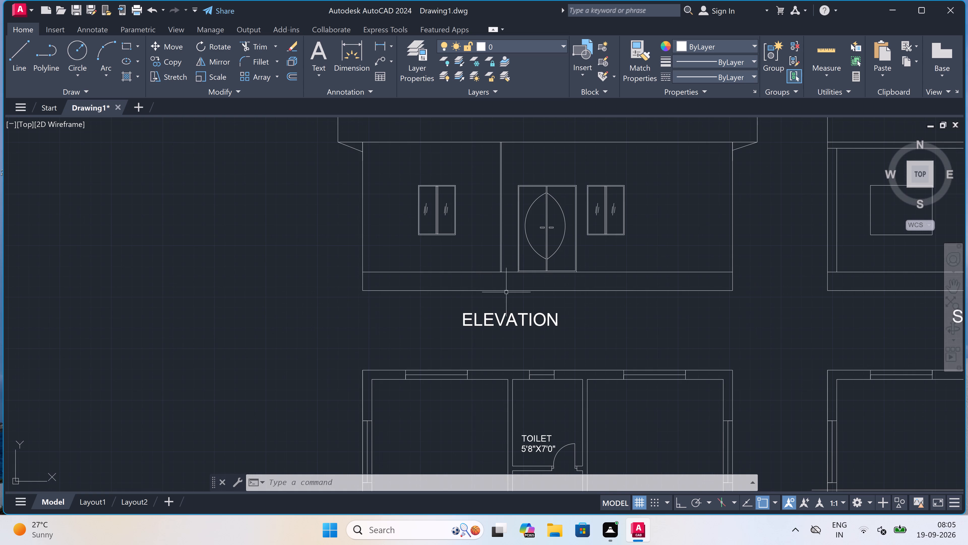
# Draw a line continuing the right line of the narrow vertical strip beside the ground-floor door down through the plinth to its base.
pyautogui.scroll(-2, 523, 285)
pyautogui.scroll(3, 530, 282)
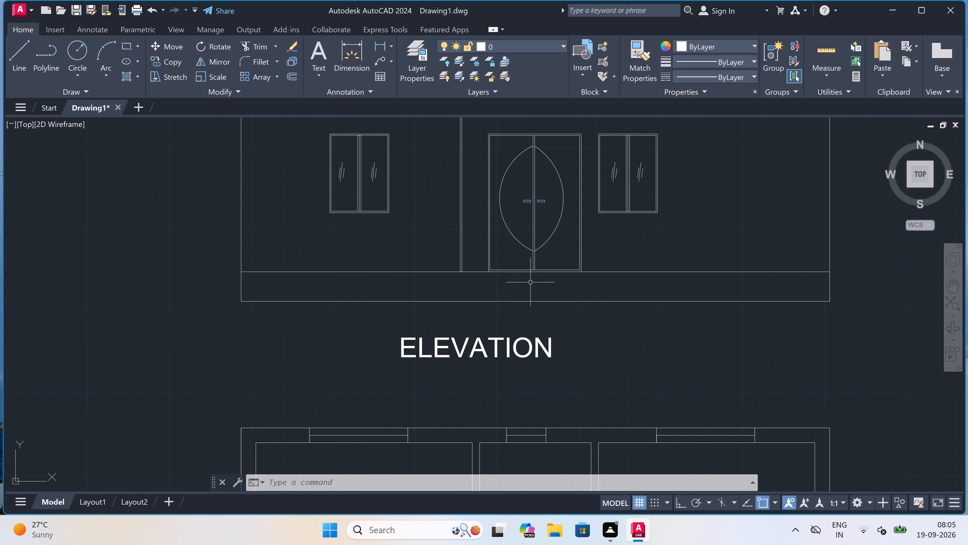
pyautogui.press('l')
pyautogui.press('space')
pyautogui.scroll(-4, 480, 264)
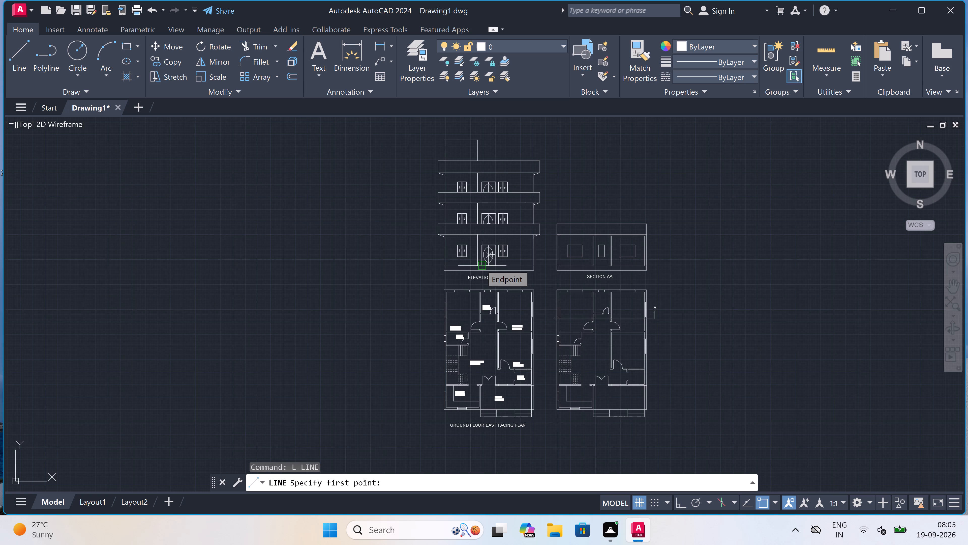
pyautogui.scroll(3, 480, 264)
pyautogui.scroll(3, 459, 272)
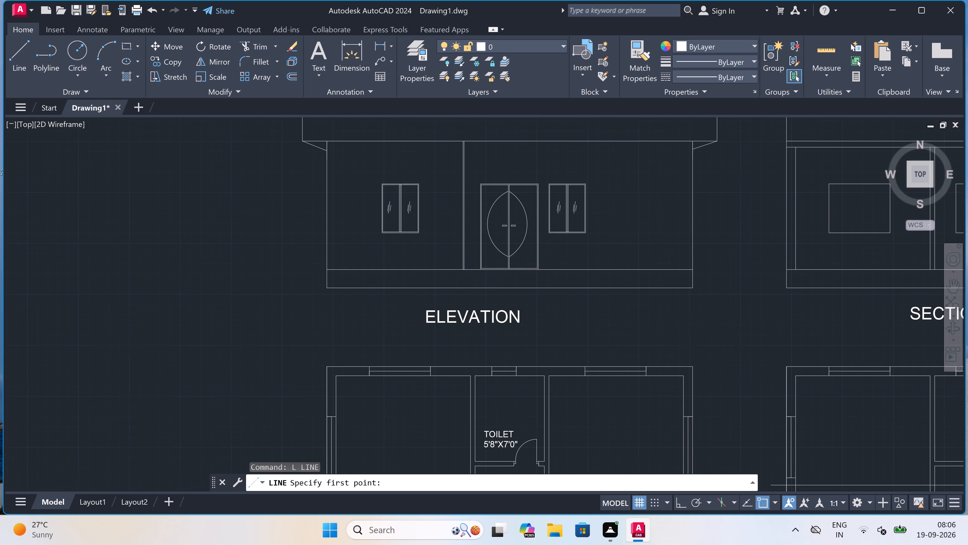
pyautogui.click(479, 256)
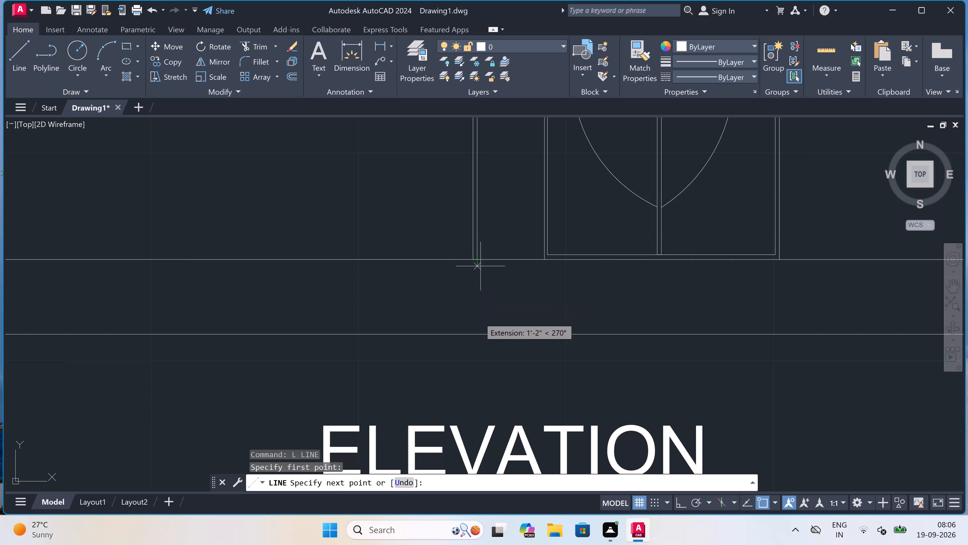
pyautogui.click(479, 336)
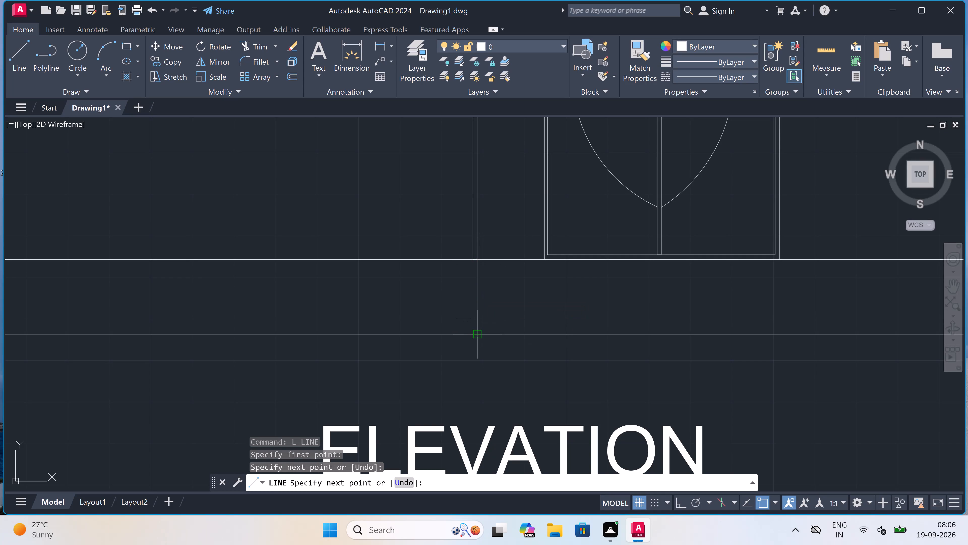
pyautogui.press('Escape')
# Draw a matching line continuing the strip's left line down through the plinth to its base.
pyautogui.press('space')
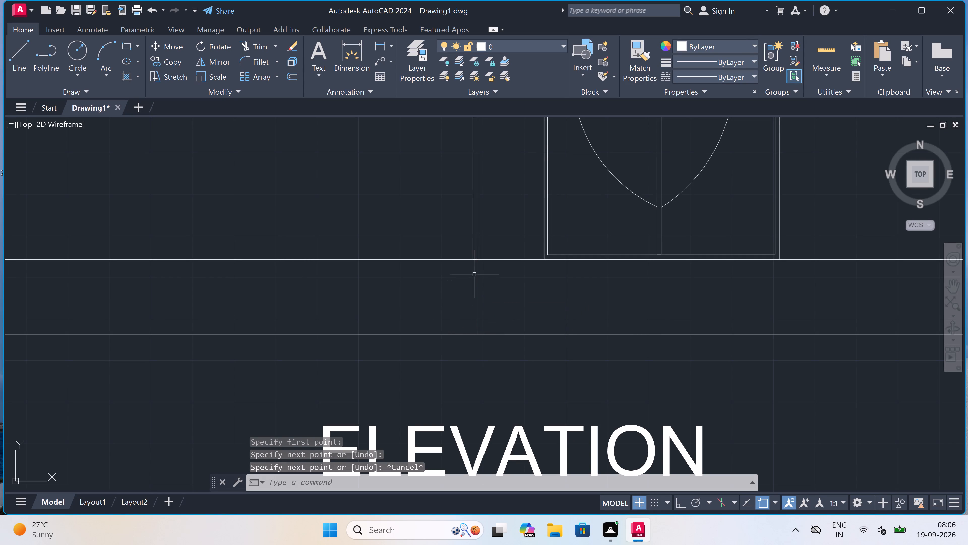
pyautogui.scroll(2, 471, 259)
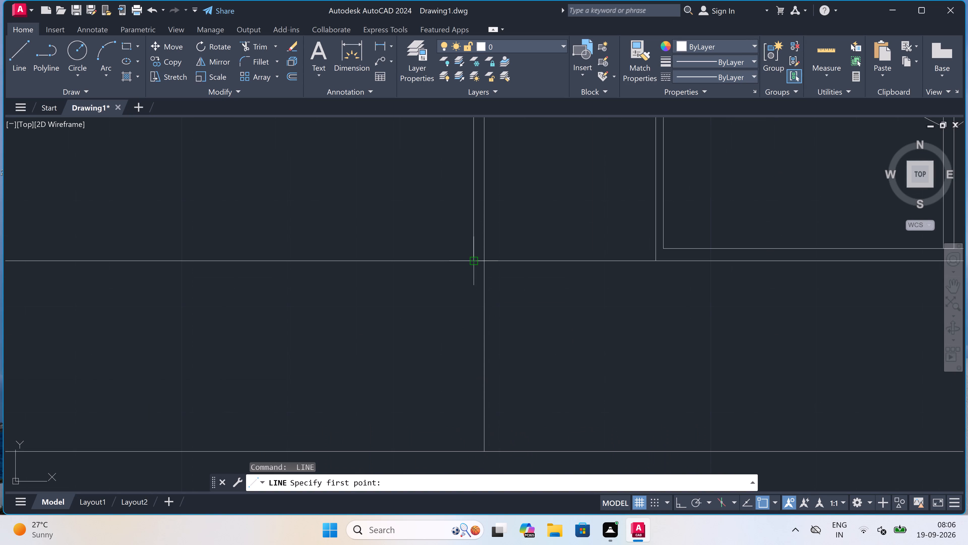
pyautogui.click(471, 259)
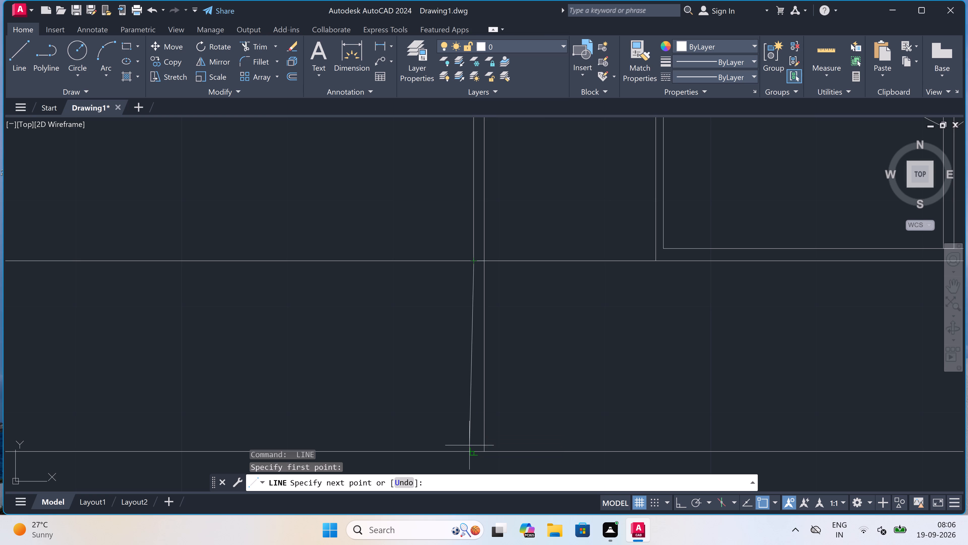
pyautogui.click(476, 449)
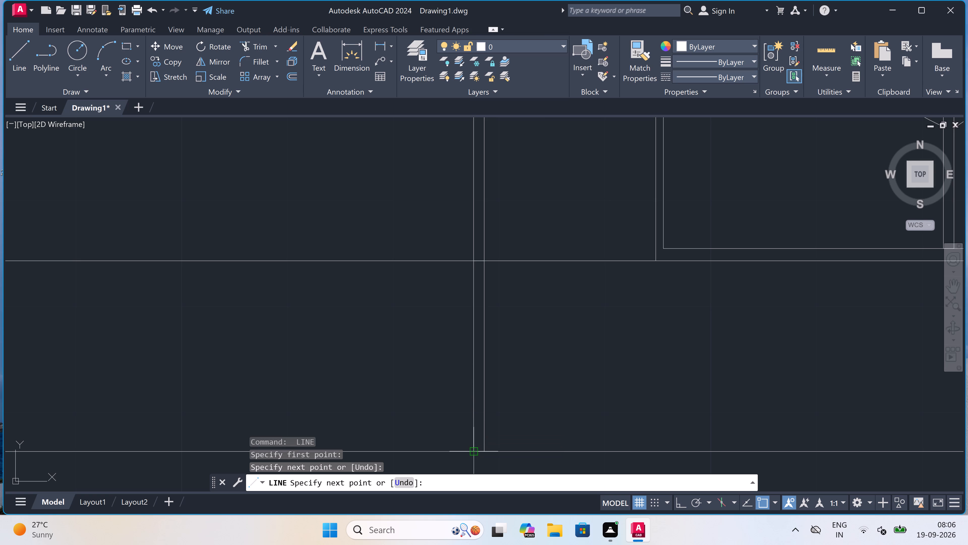
pyautogui.press('Escape')
# With Ortho on, draw a vertical line across the plinth just right of the door, aligned with the first step division in the plan.
pyautogui.scroll(-4, 470, 335)
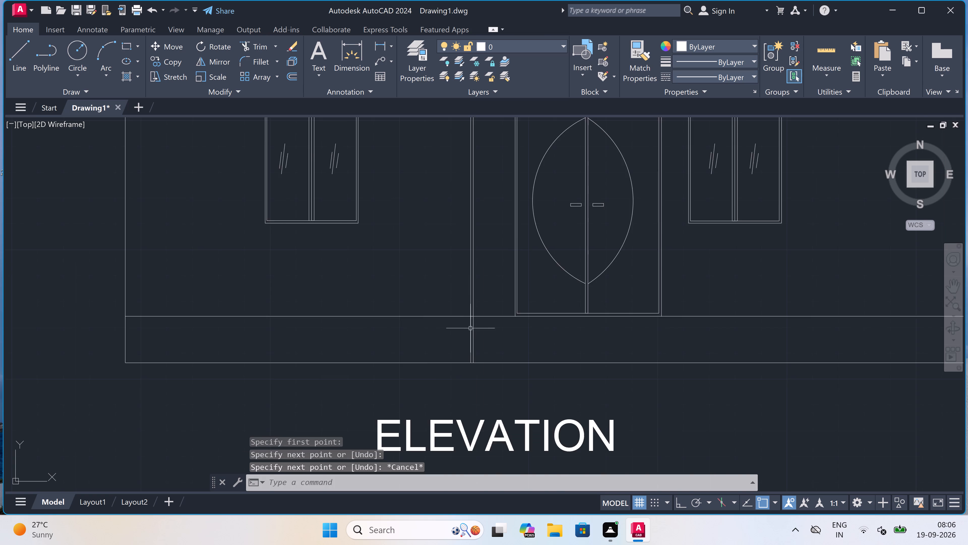
pyautogui.scroll(-3, 471, 327)
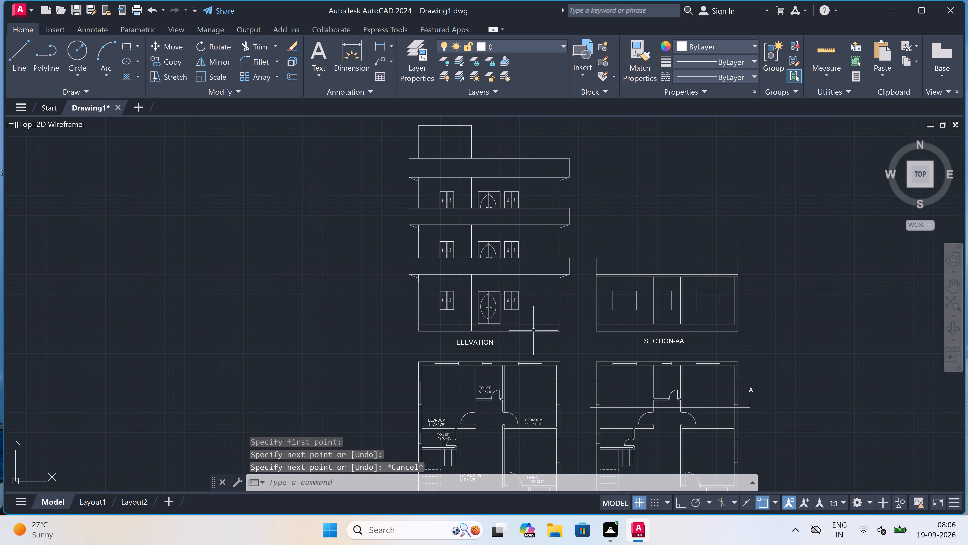
pyautogui.scroll(3, 514, 330)
pyautogui.scroll(-2, 504, 327)
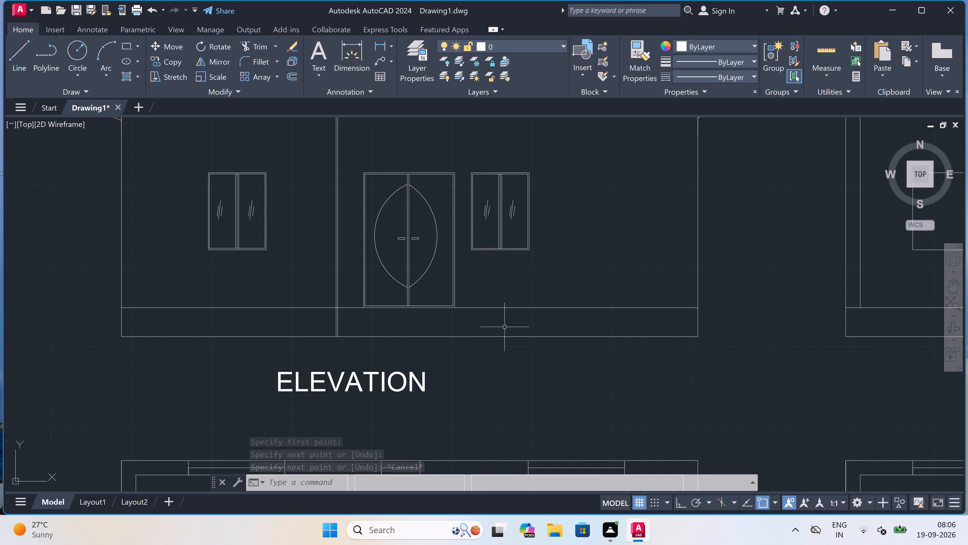
pyautogui.scroll(3, 484, 323)
pyautogui.scroll(-5, 480, 321)
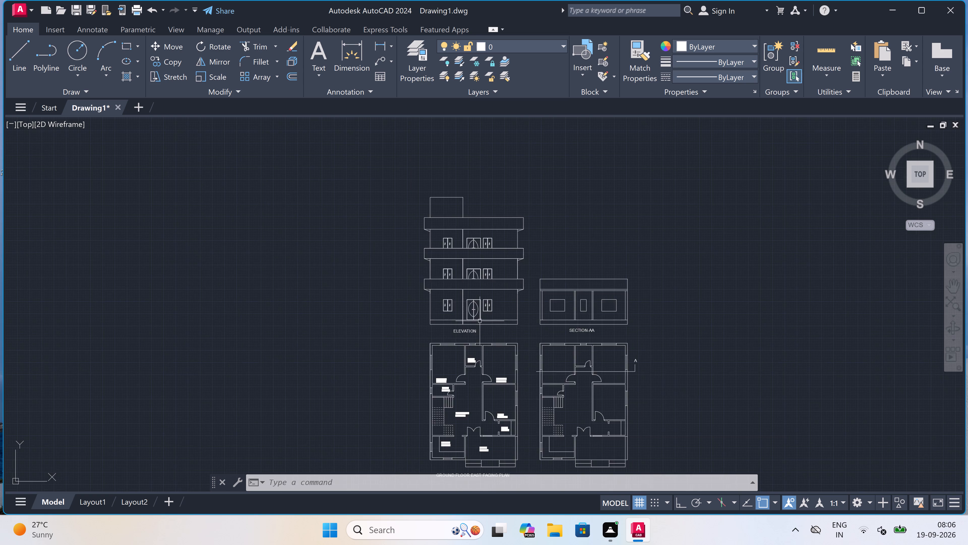
pyautogui.scroll(-1, 480, 321)
pyautogui.press('space')
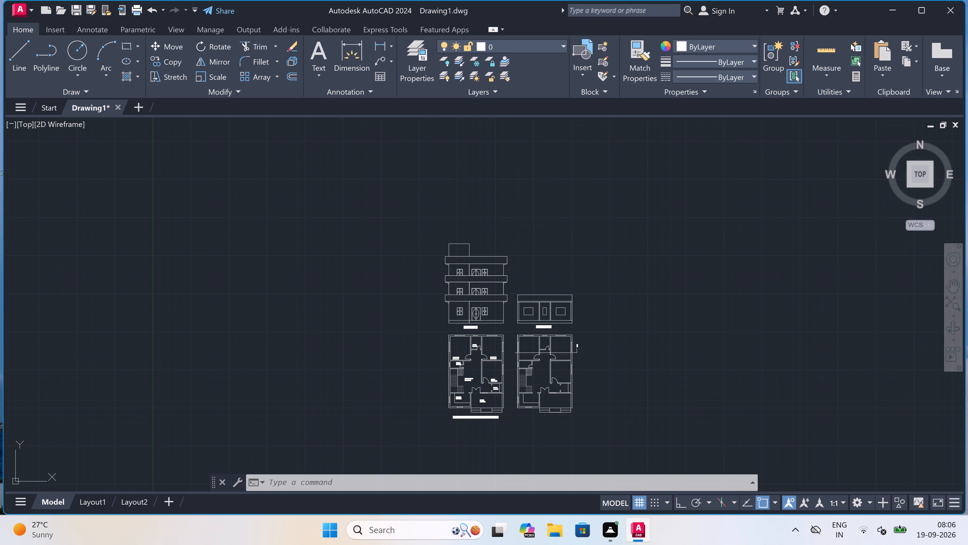
pyautogui.scroll(2, 476, 418)
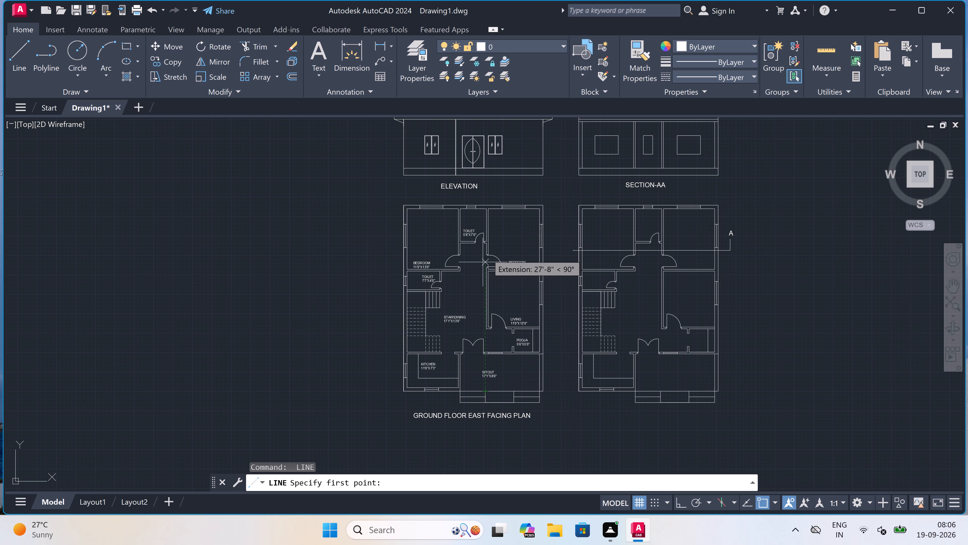
pyautogui.click(484, 178)
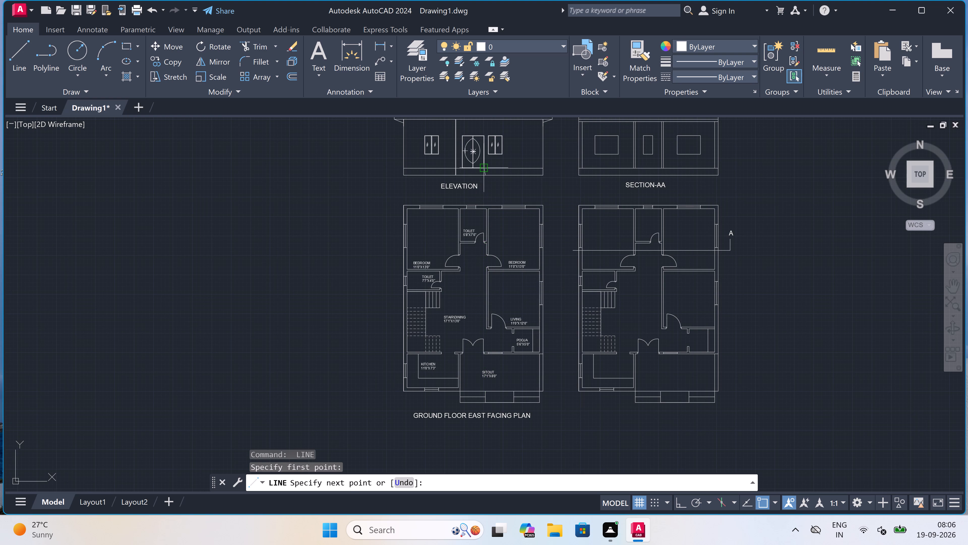
pyautogui.scroll(4, 482, 167)
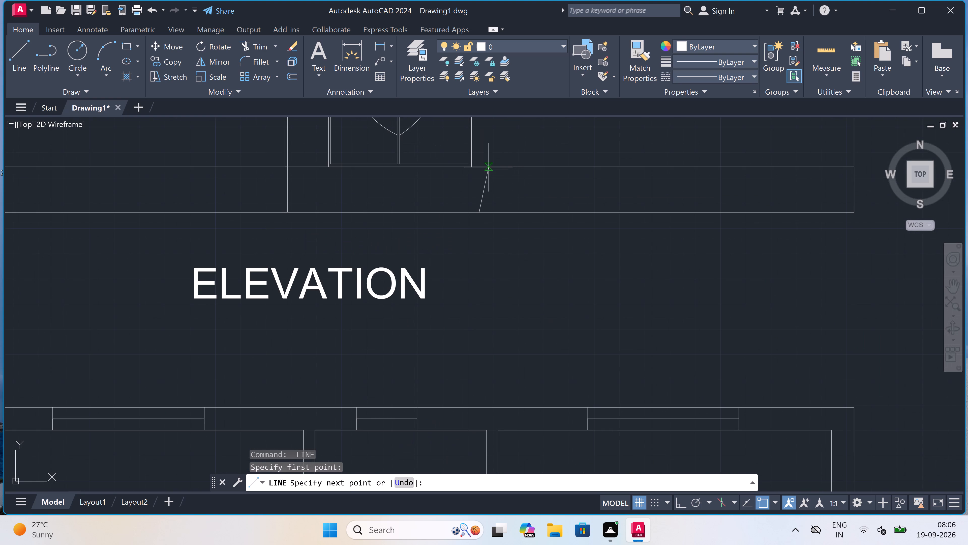
pyautogui.press('F8')
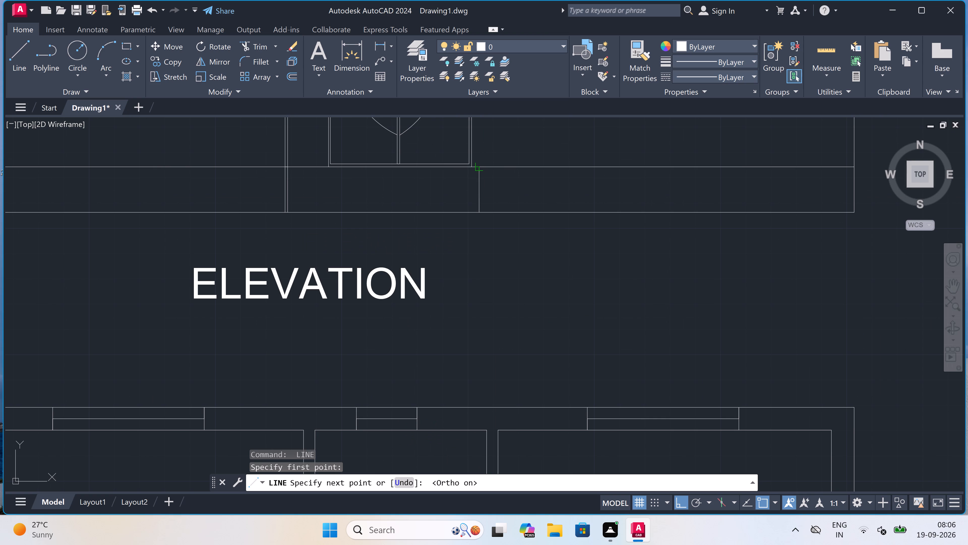
pyautogui.scroll(3, 483, 167)
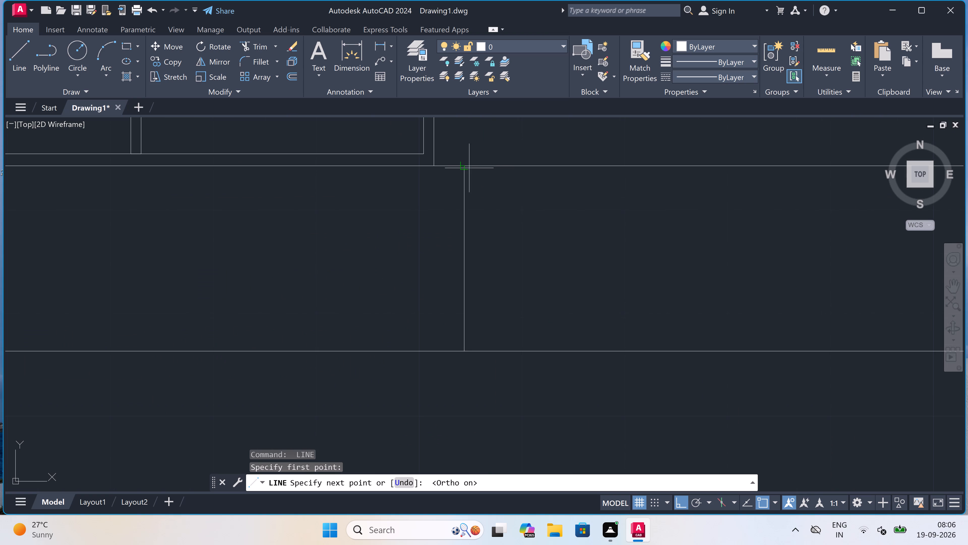
pyautogui.click(466, 165)
pyautogui.press('Escape')
# Draw a second vertical line across the plinth, aligned with the second step division in the plan.
pyautogui.scroll(-2, 466, 166)
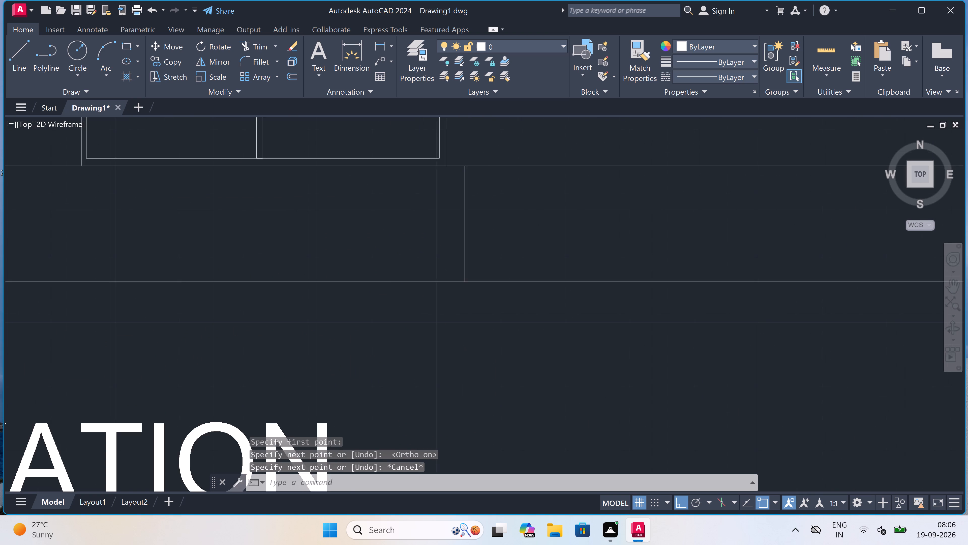
pyautogui.scroll(-6, 466, 166)
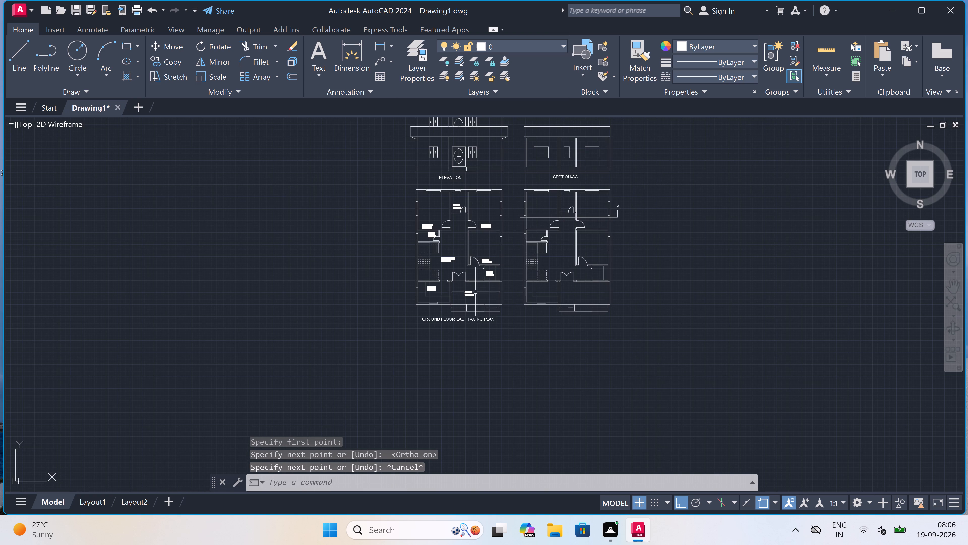
pyautogui.press('space')
pyautogui.scroll(2, 479, 206)
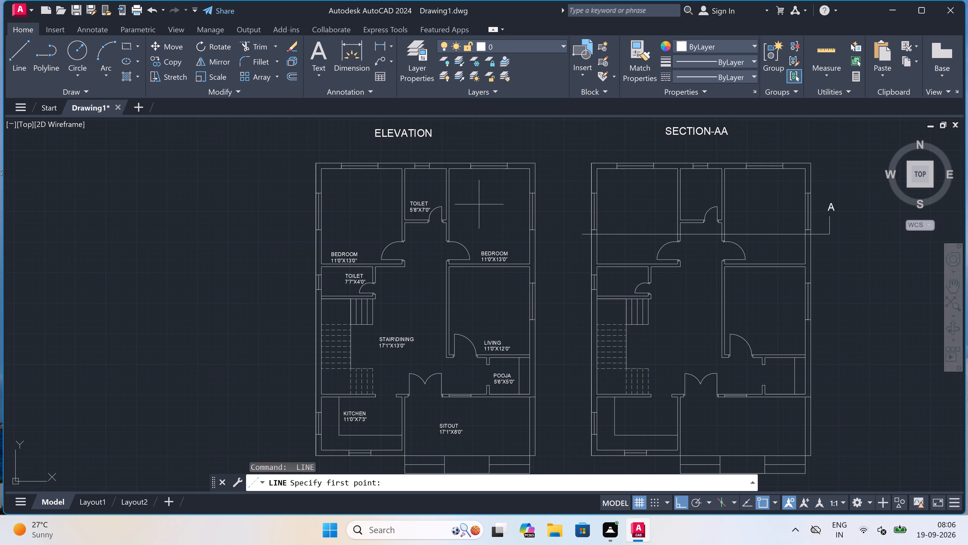
pyautogui.scroll(-1, 478, 193)
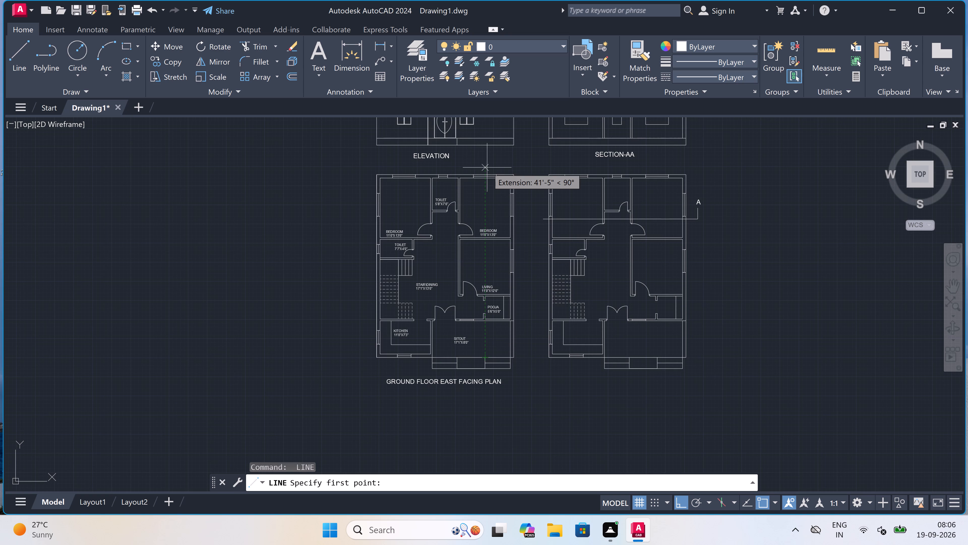
pyautogui.click(489, 147)
pyautogui.scroll(-2, 489, 147)
pyautogui.scroll(4, 486, 139)
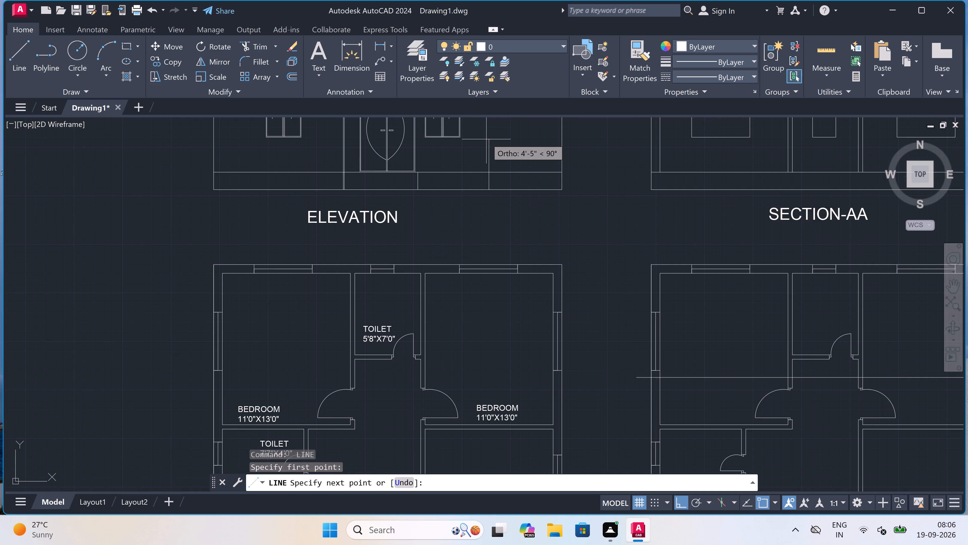
pyautogui.scroll(3, 486, 143)
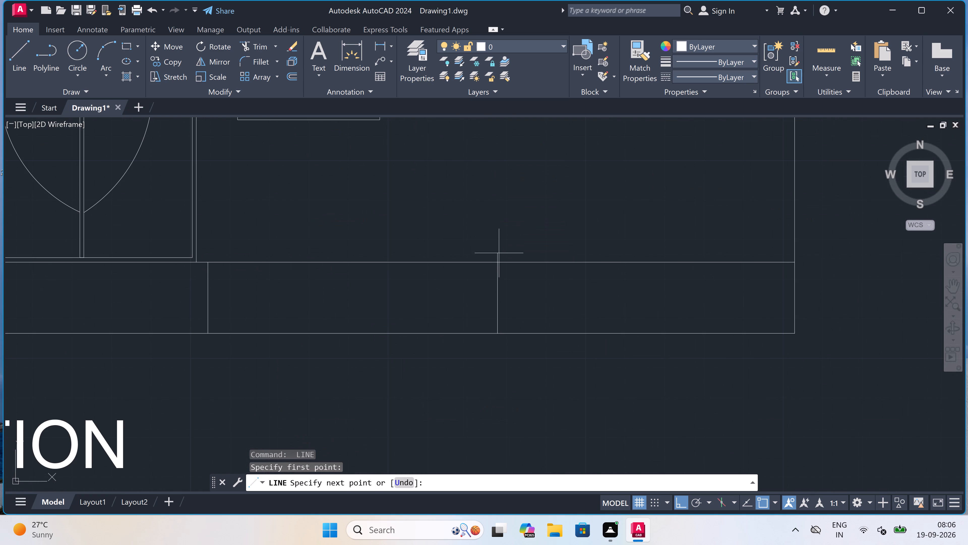
pyautogui.click(497, 264)
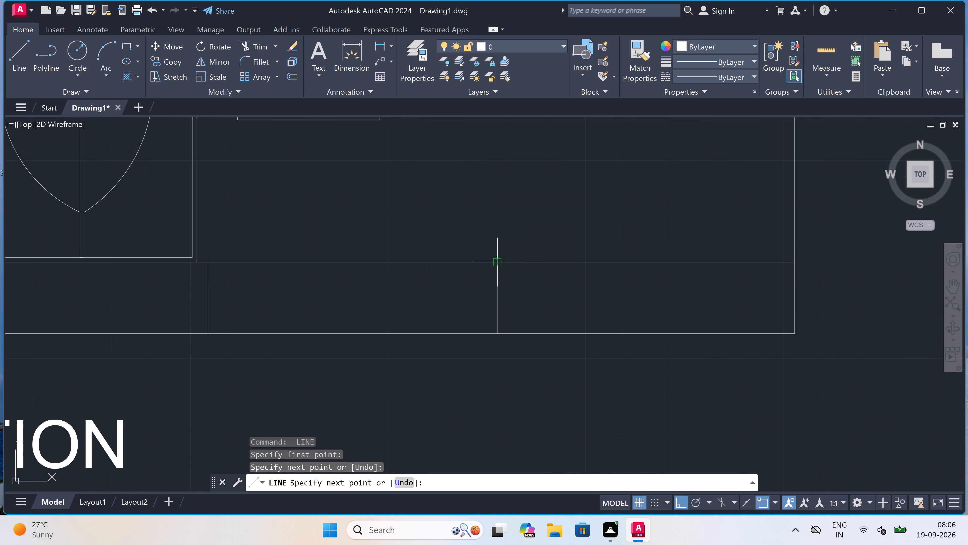
pyautogui.press('Escape')
# Draw a horizontal line from the midpoint of the plinth's right edge to the strip's right line beside the door.
pyautogui.press('space')
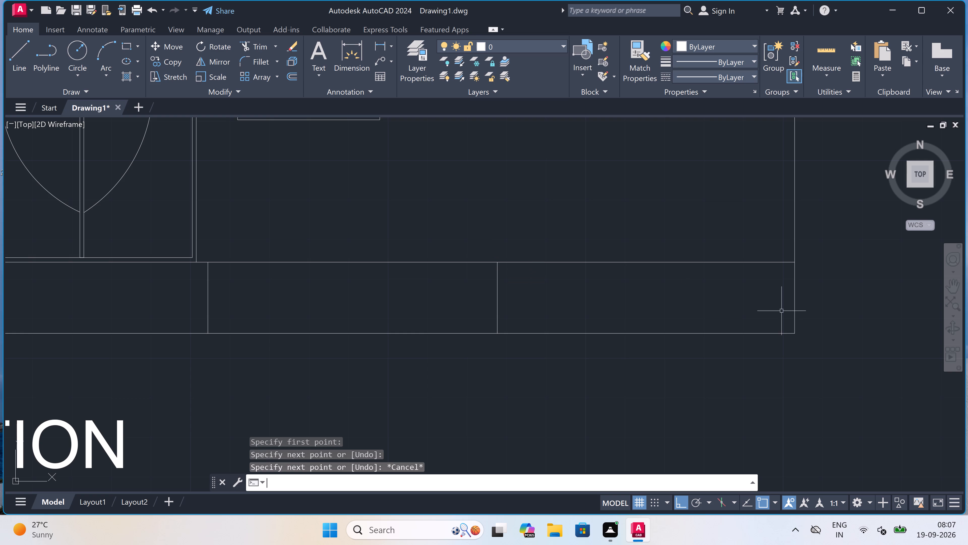
pyautogui.click(795, 297)
pyautogui.scroll(-3, 613, 310)
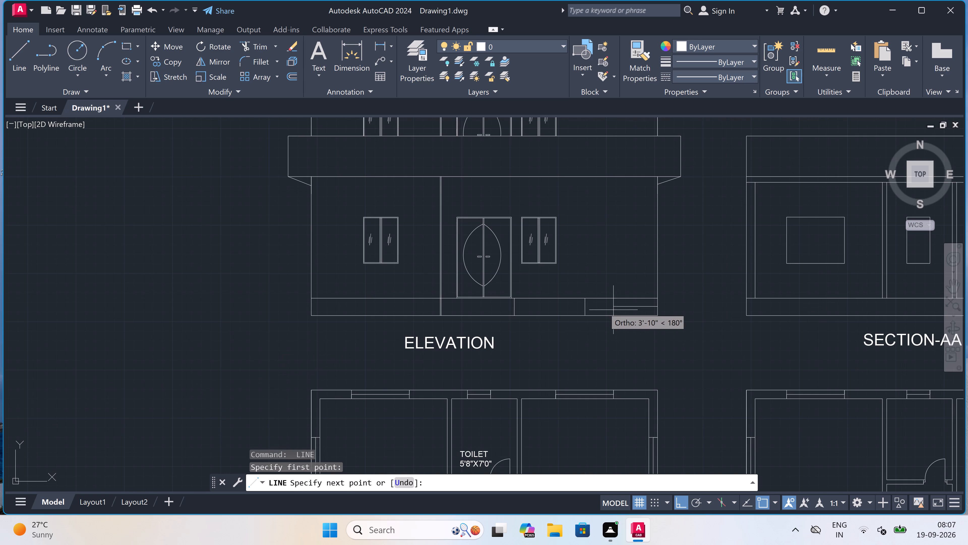
pyautogui.scroll(2, 453, 306)
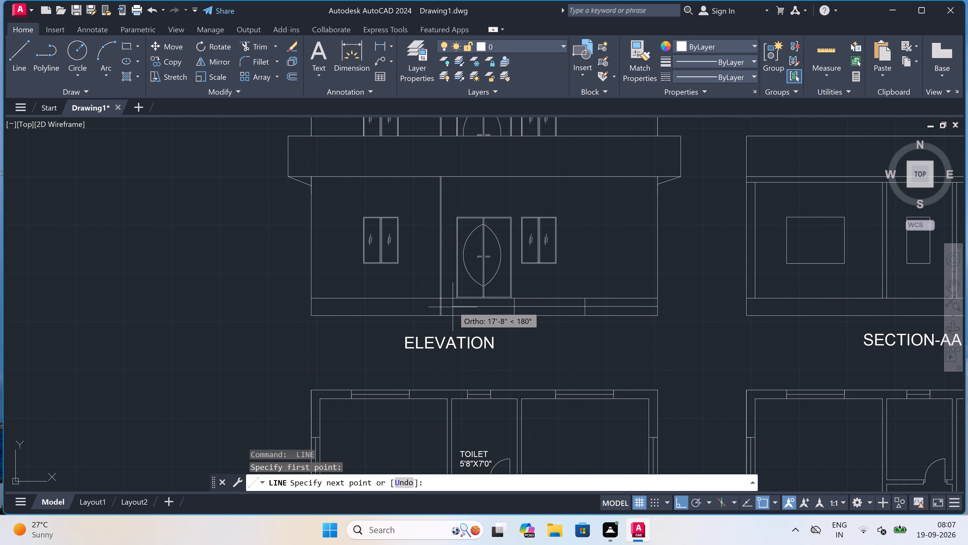
pyautogui.scroll(1, 453, 306)
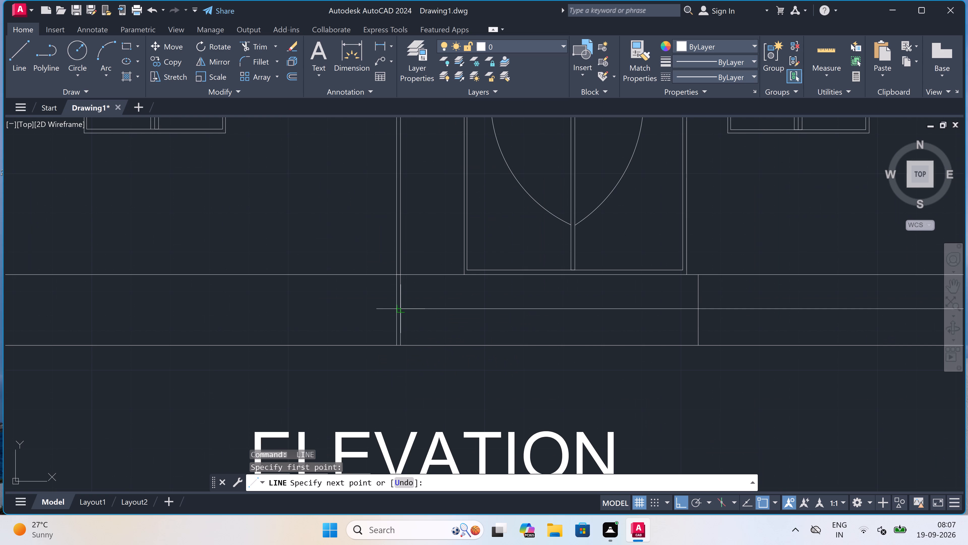
pyautogui.click(402, 309)
pyautogui.press('Escape')
# Trim the part of the horizontal plinth line that lies between the two vertical step division lines.
pyautogui.scroll(-3, 468, 307)
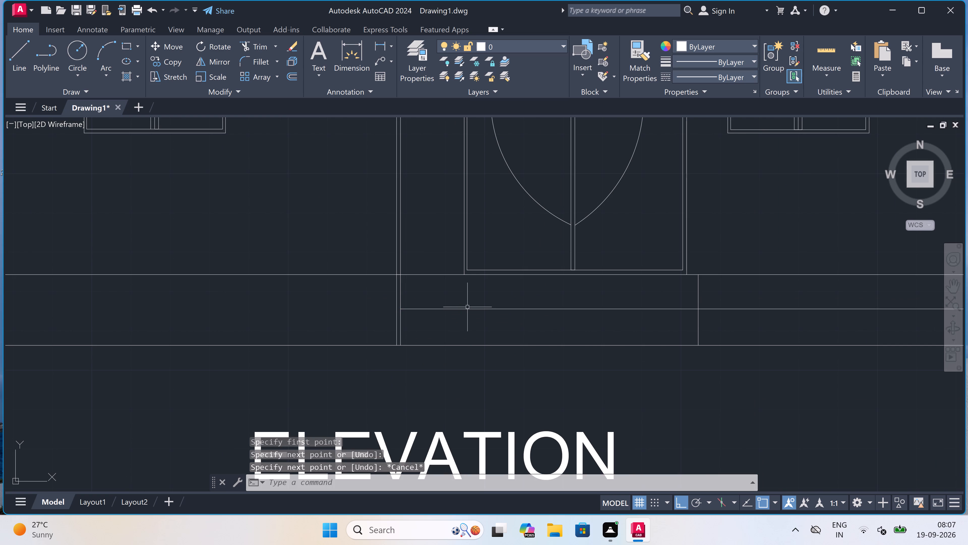
pyautogui.scroll(2, 534, 317)
pyautogui.press('t')
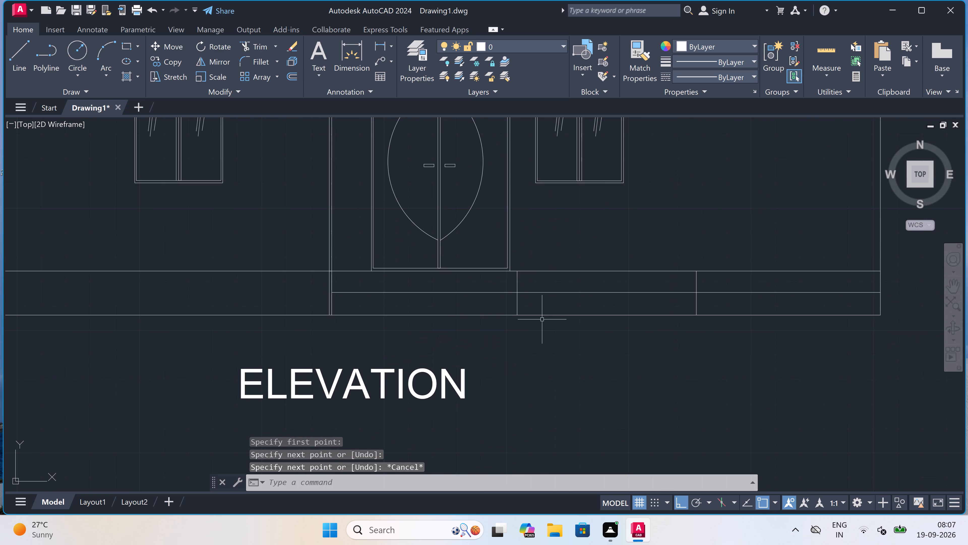
pyautogui.press('r')
pyautogui.press('space')
pyautogui.click(551, 296)
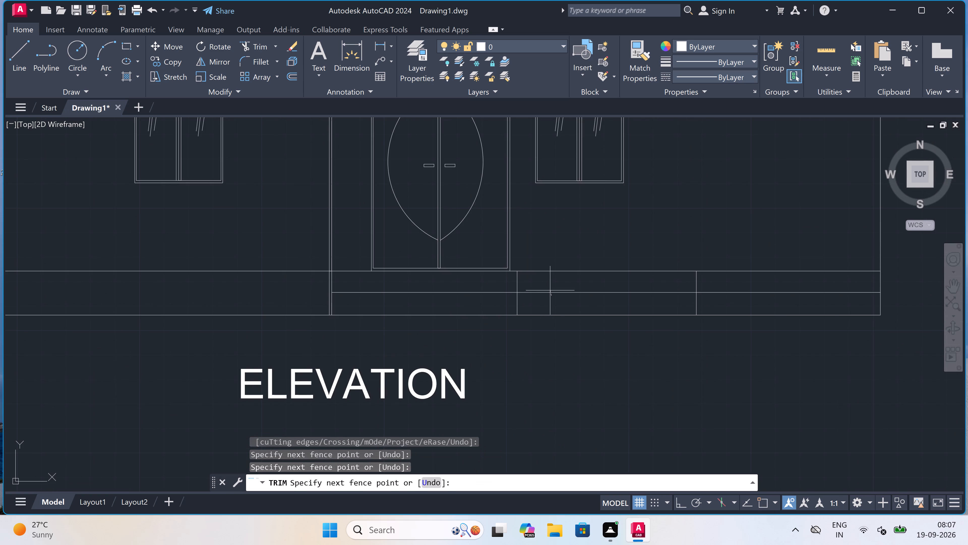
pyautogui.click(549, 289)
pyautogui.press('Escape')
pyautogui.scroll(-3, 549, 289)
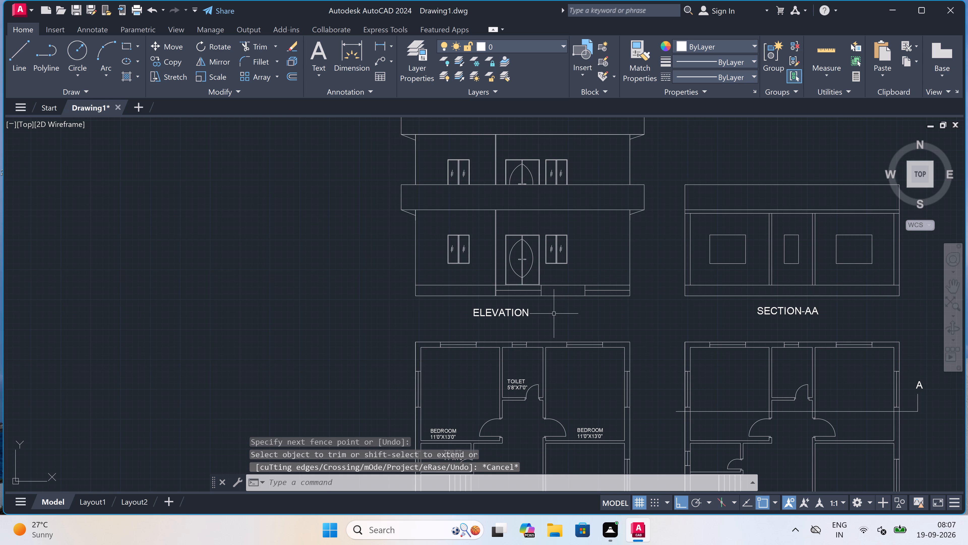
# With Ortho on, move the ELEVATION label horizontally about 2'-6" to the right beneath the elevation.
pyautogui.scroll(-2, 522, 262)
pyautogui.scroll(2, 548, 278)
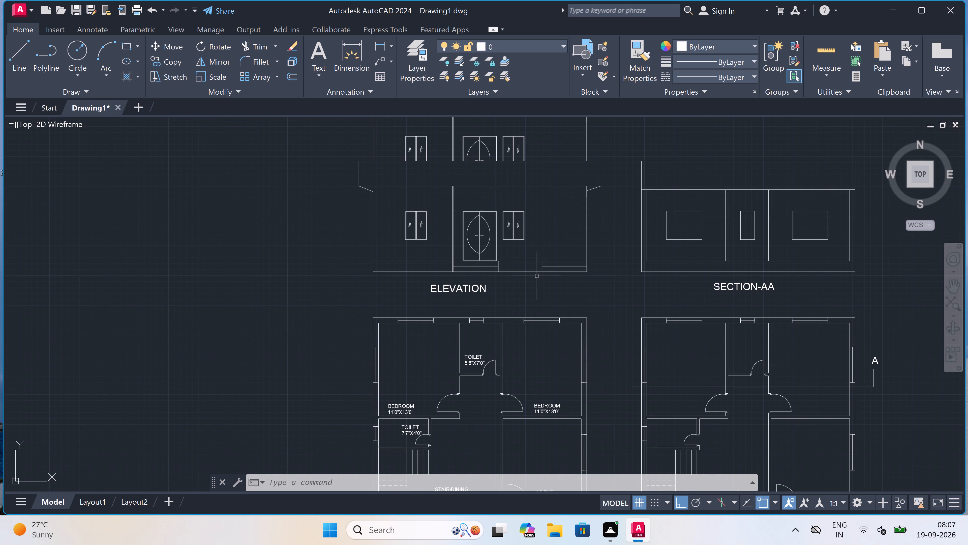
pyautogui.scroll(2, 462, 289)
pyautogui.click(461, 288)
pyautogui.click(405, 286)
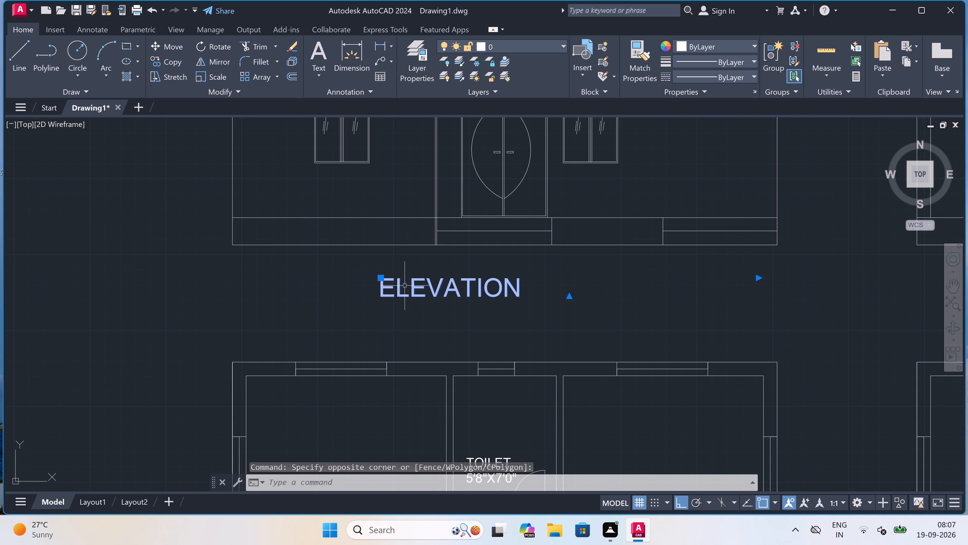
pyautogui.click(382, 277)
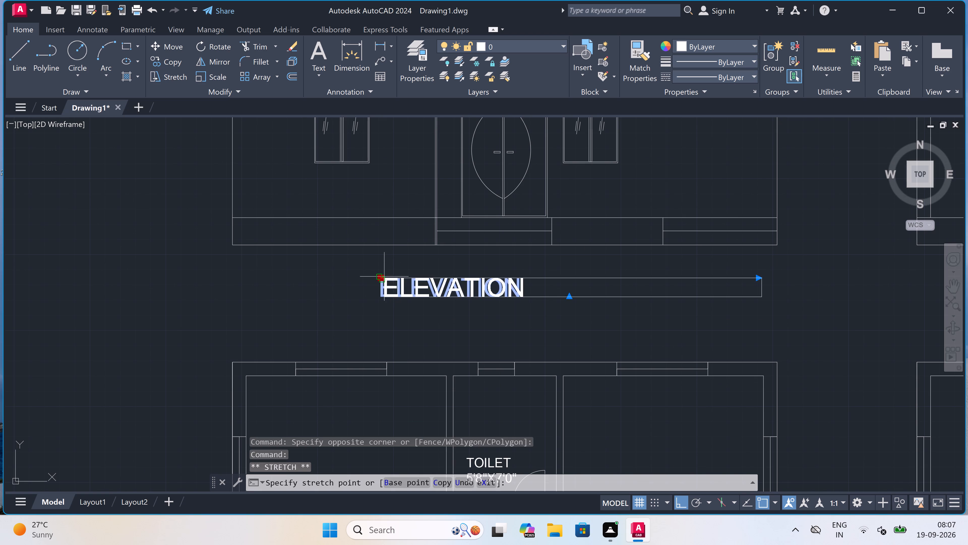
pyautogui.scroll(4, 428, 275)
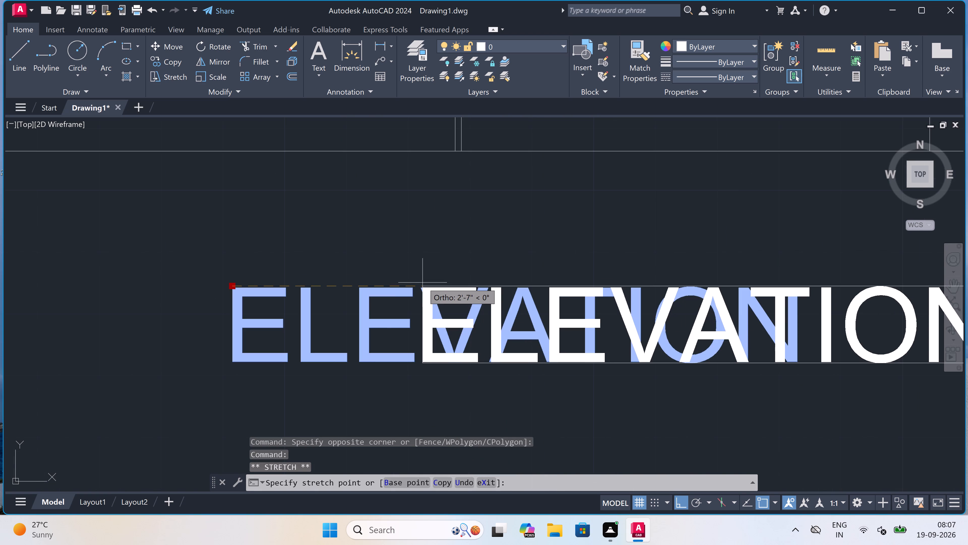
pyautogui.scroll(4, 420, 289)
pyautogui.click(418, 280)
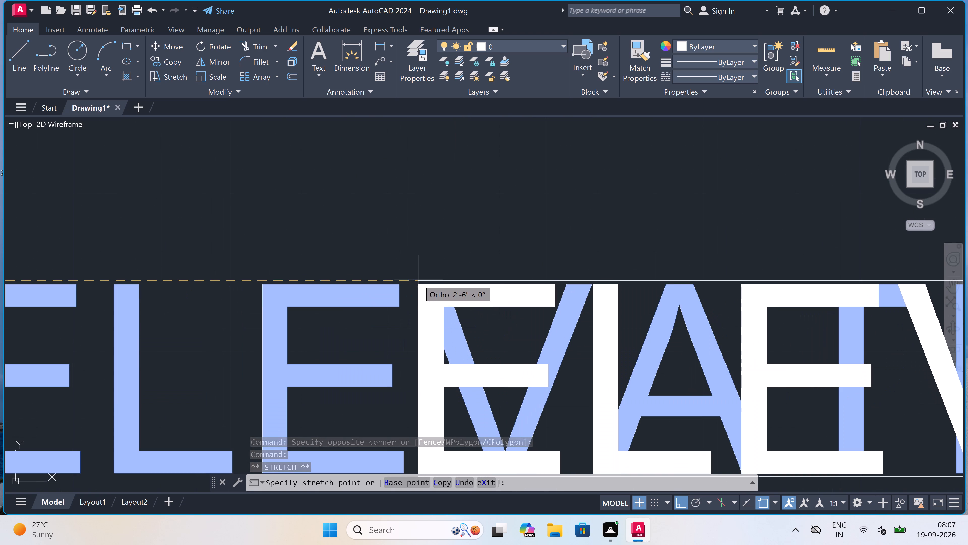
pyautogui.press('Escape')
# Copy Section-AA's walls, openings, slab and parapet upward, from the plinth-top corner at the left wall to the slab's top-left corner.
pyautogui.scroll(-3, 418, 280)
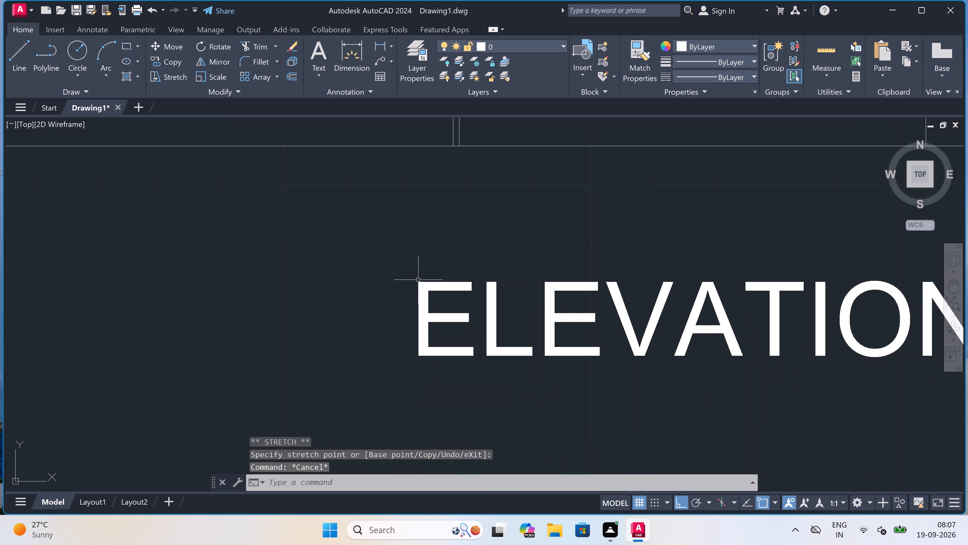
pyautogui.scroll(-6, 418, 280)
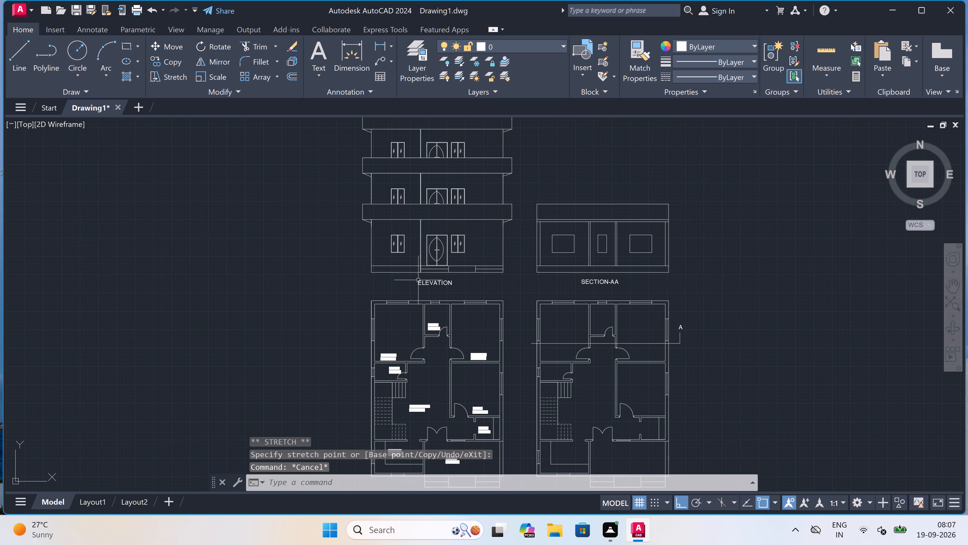
pyautogui.scroll(-1, 418, 280)
pyautogui.scroll(2, 608, 239)
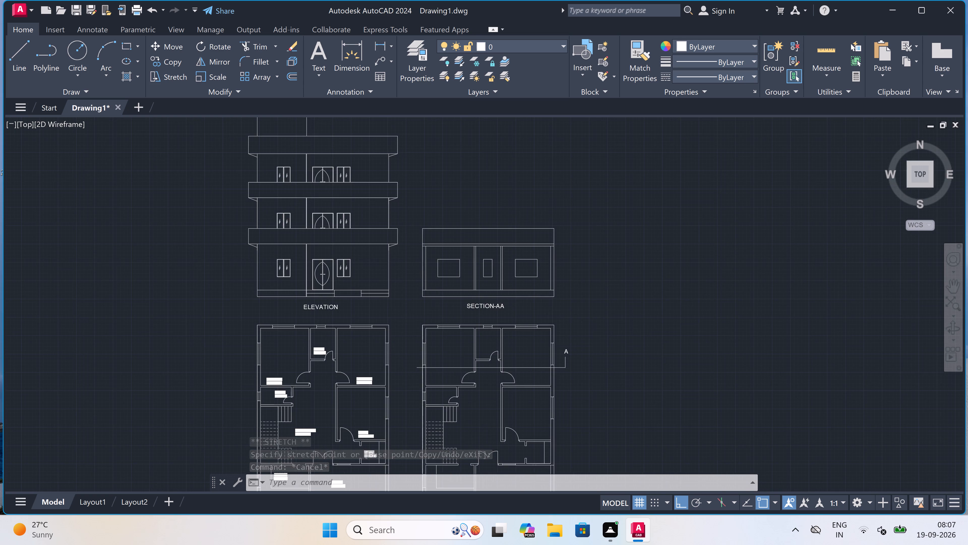
pyautogui.click(586, 197)
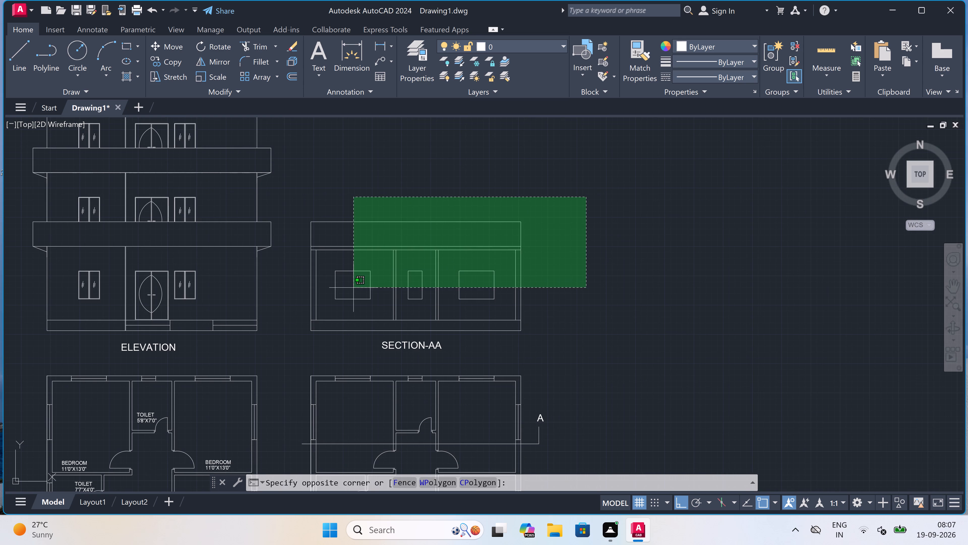
pyautogui.click(294, 304)
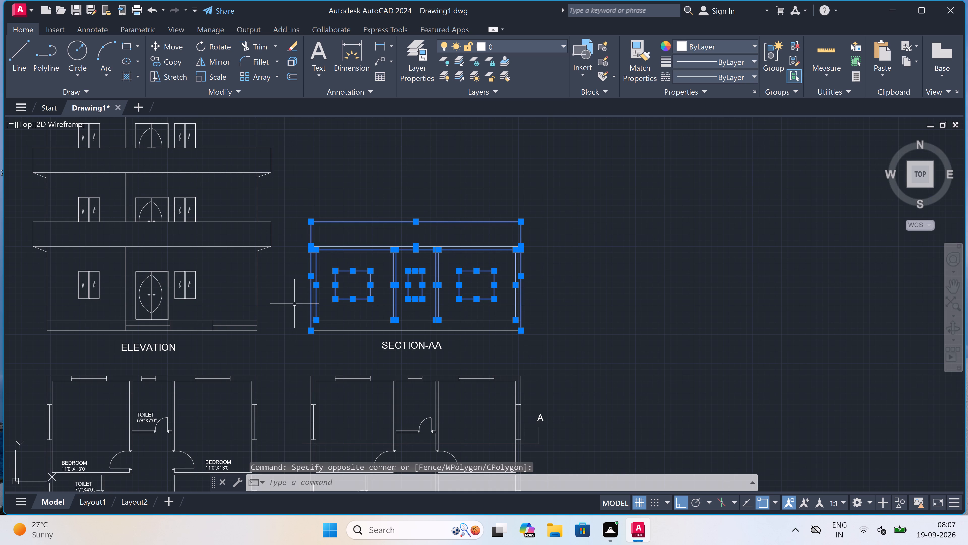
pyautogui.scroll(-1, 340, 299)
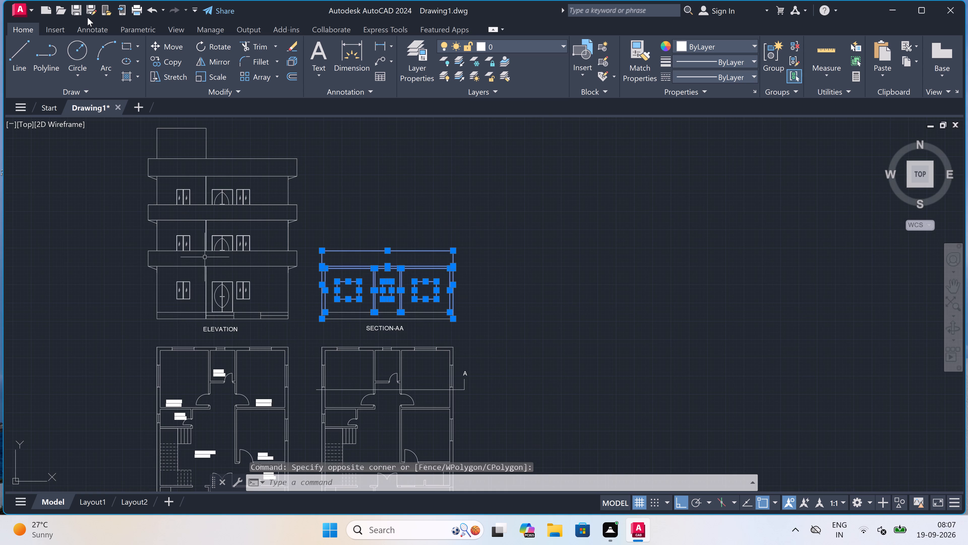
pyautogui.click(171, 60)
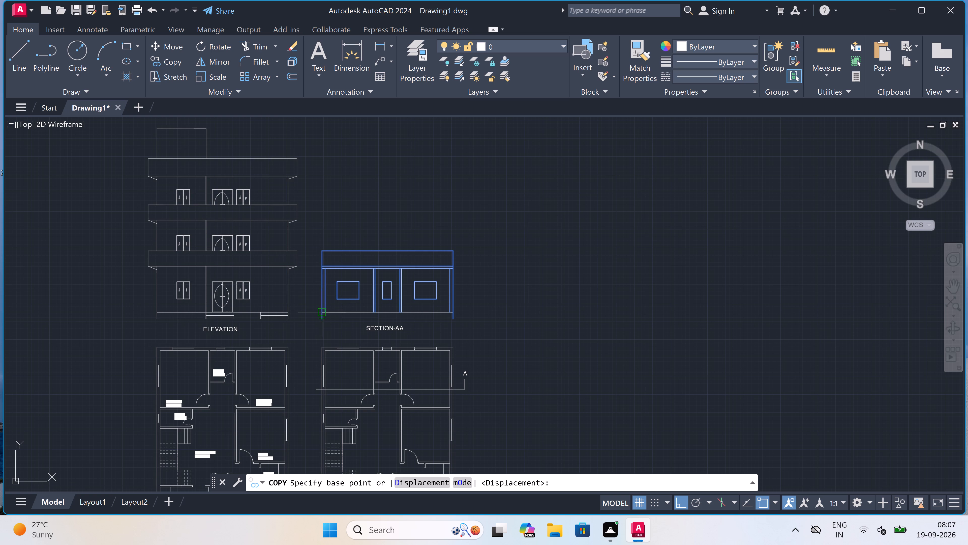
pyautogui.scroll(3, 320, 312)
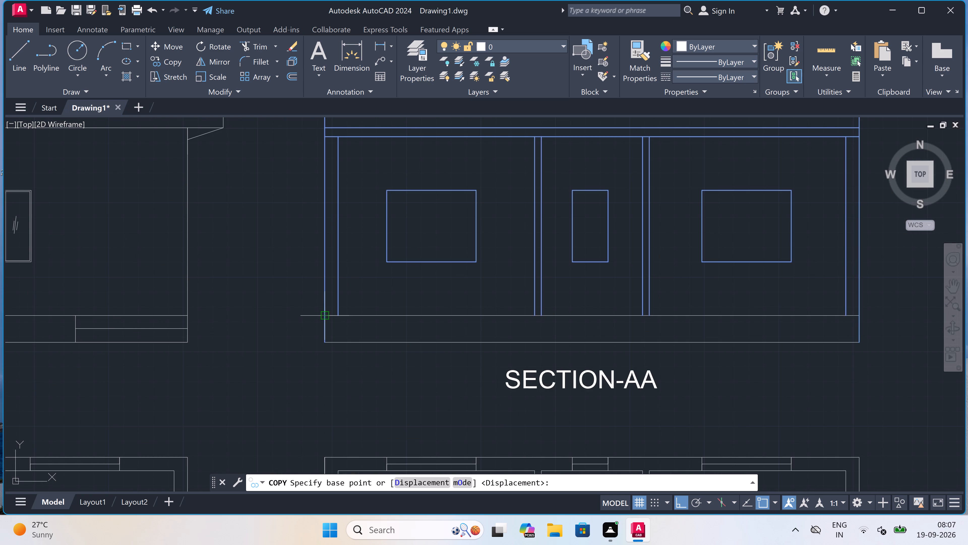
pyautogui.click(323, 316)
pyautogui.scroll(-3, 330, 284)
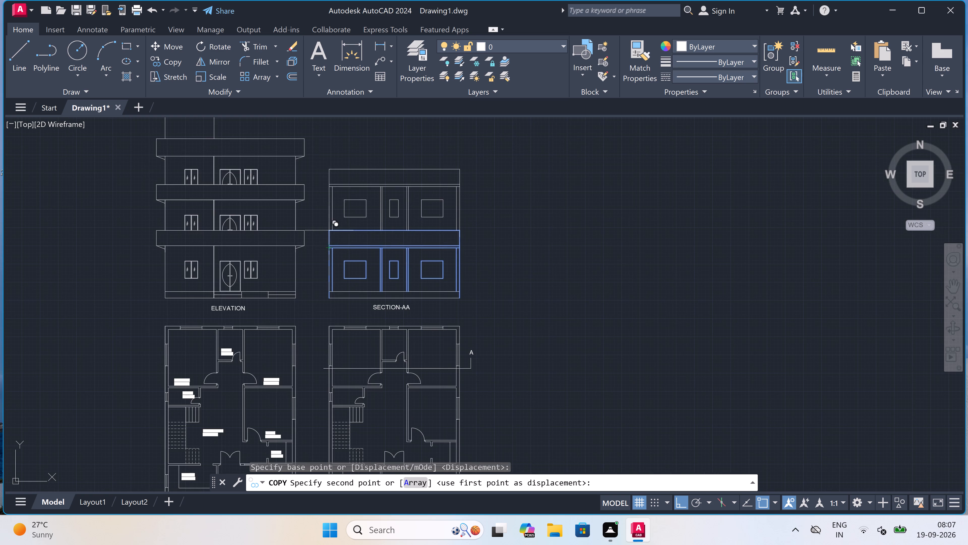
pyautogui.scroll(5, 326, 223)
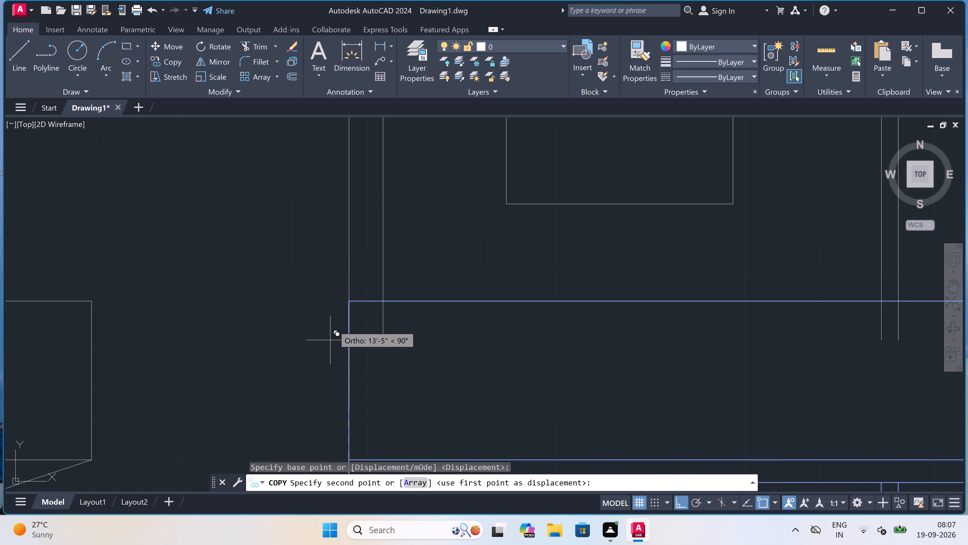
pyautogui.scroll(-5, 335, 324)
pyautogui.scroll(2, 332, 363)
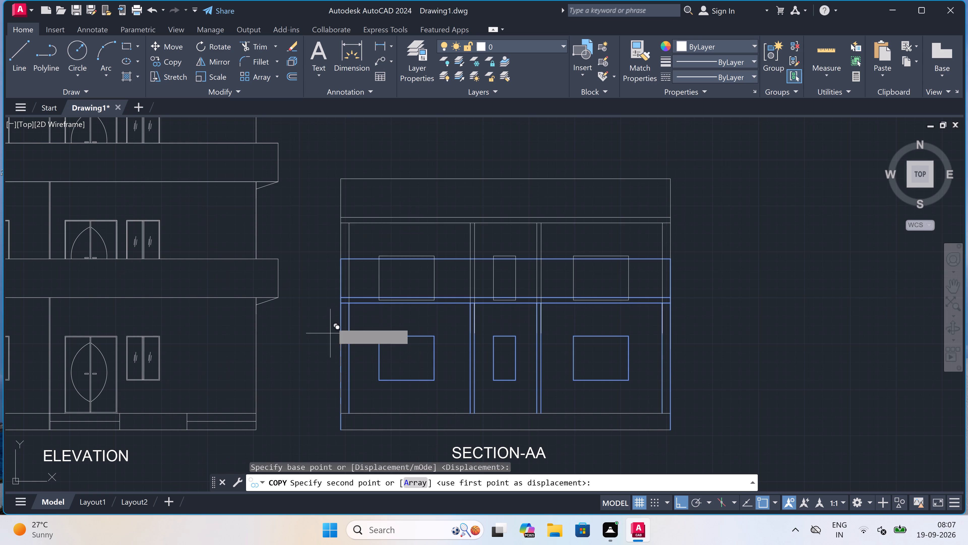
pyautogui.scroll(2, 340, 302)
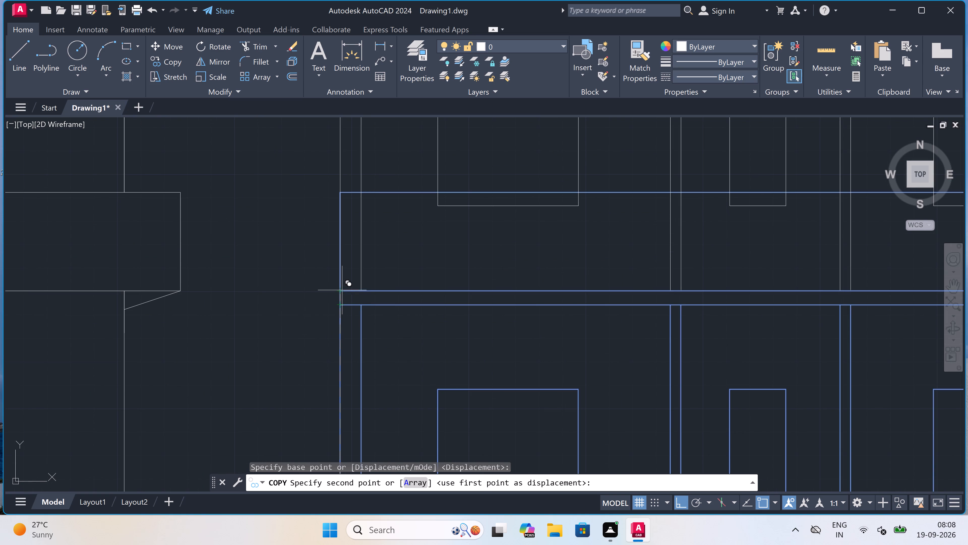
pyautogui.click(338, 290)
# Place another copy of the section storey on the copied storey's slab top at the left wall, making the third storey.
pyautogui.scroll(-3, 338, 290)
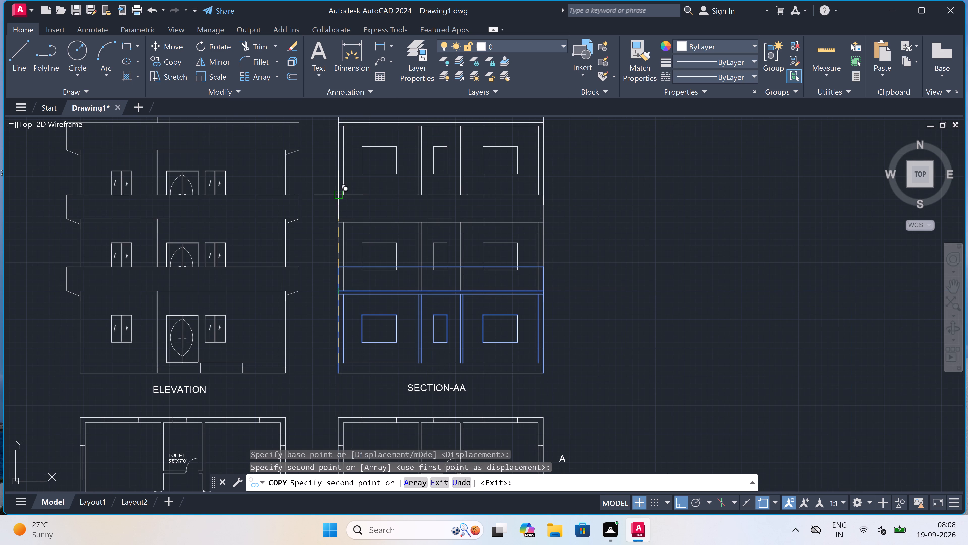
pyautogui.scroll(3, 337, 207)
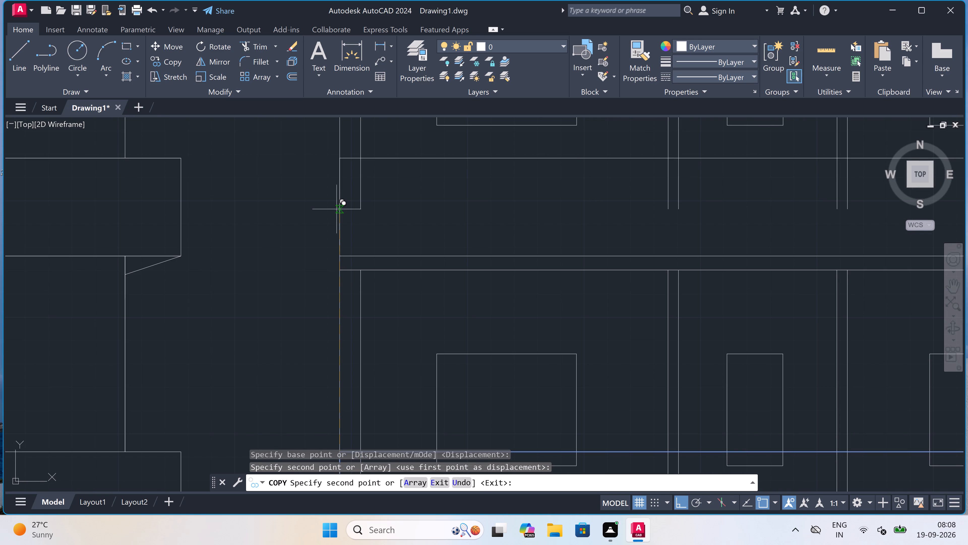
pyautogui.click(340, 255)
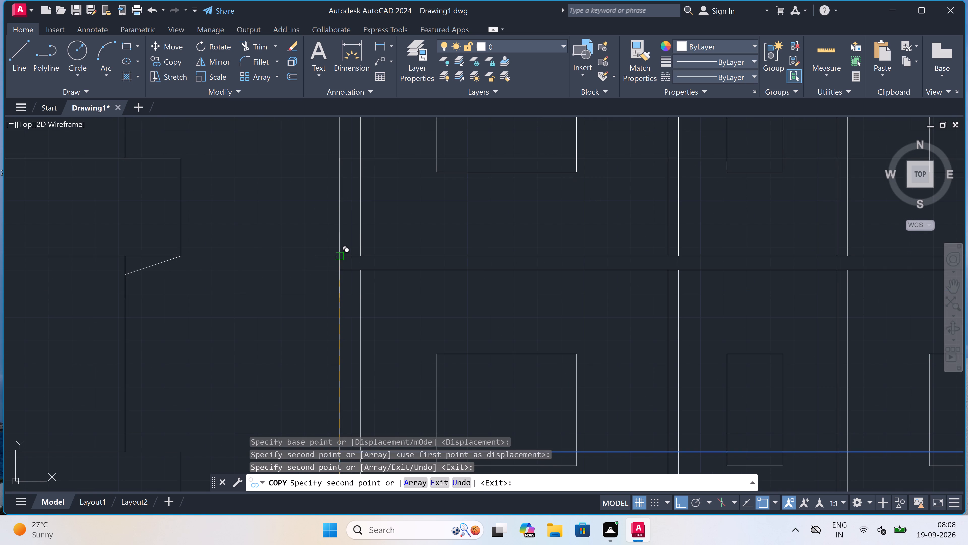
pyautogui.press('Escape')
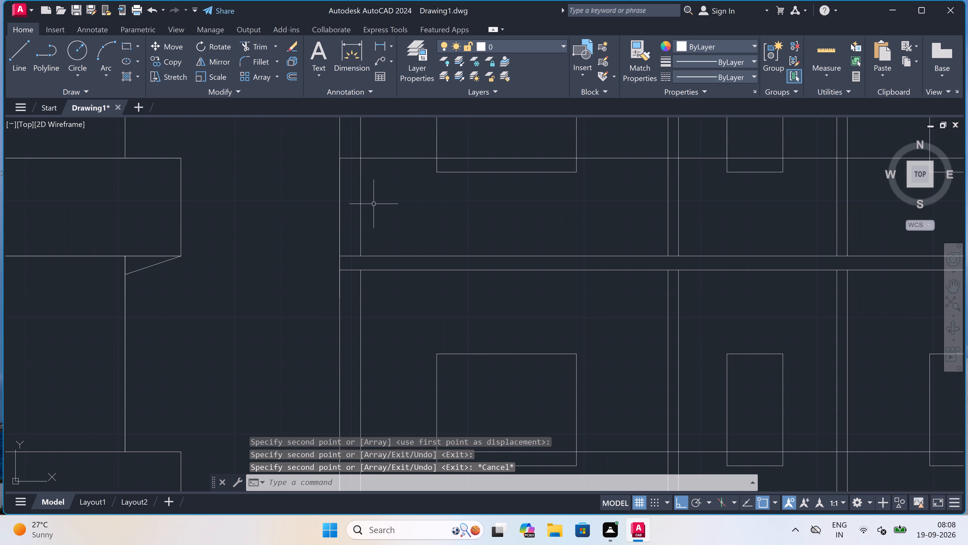
# Erase the two leftover horizontal parapet lines crossing the first and second upper storeys of Section-AA.
pyautogui.click(392, 157)
pyautogui.scroll(-2, 392, 157)
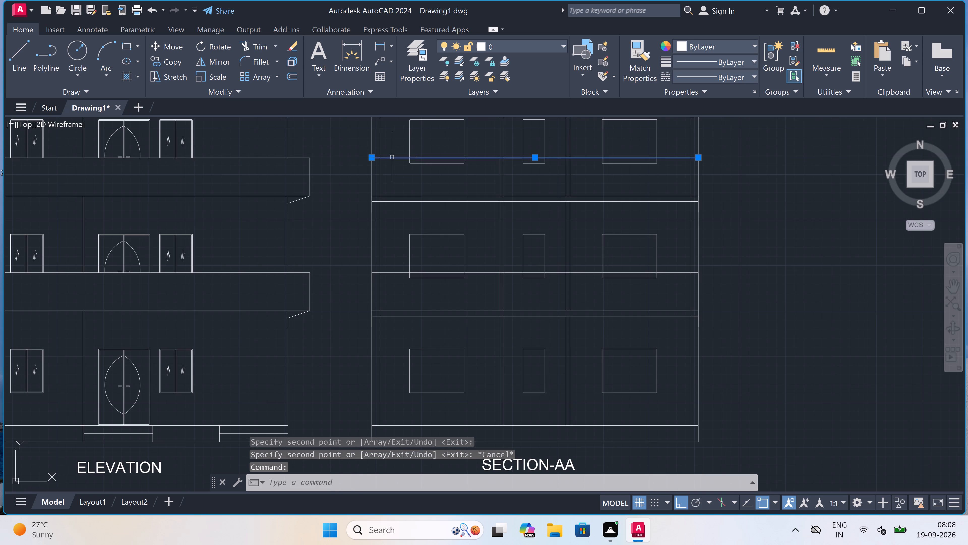
pyautogui.click(392, 270)
pyautogui.click(387, 282)
pyautogui.scroll(-3, 387, 282)
pyautogui.press('Delete')
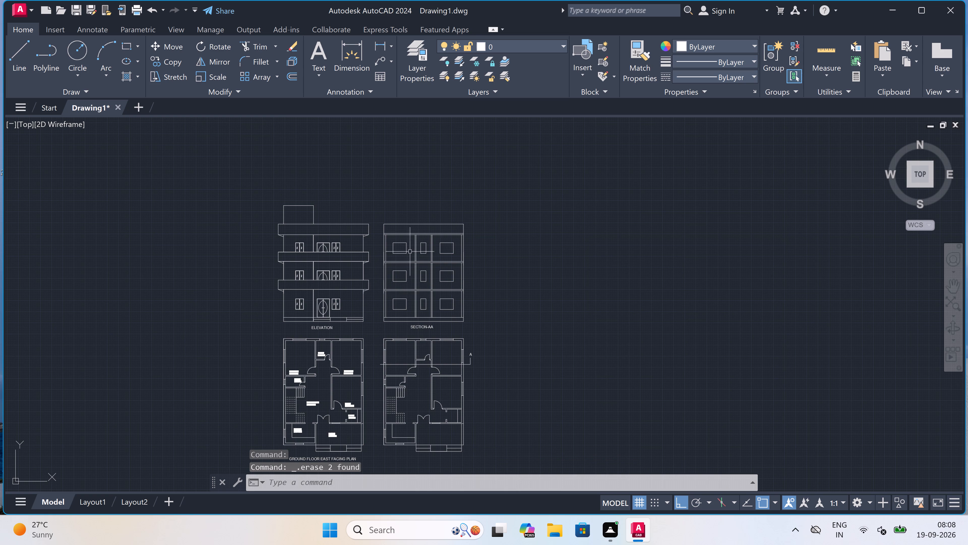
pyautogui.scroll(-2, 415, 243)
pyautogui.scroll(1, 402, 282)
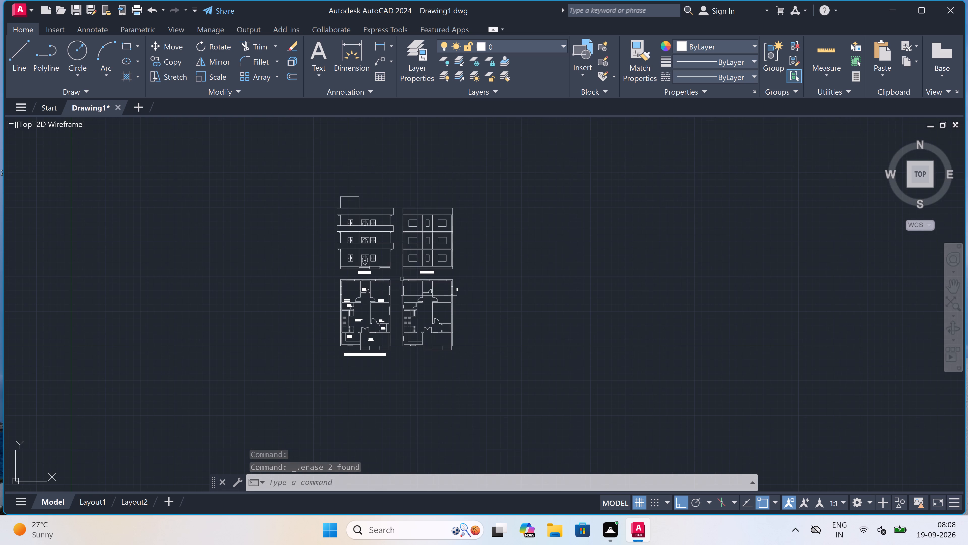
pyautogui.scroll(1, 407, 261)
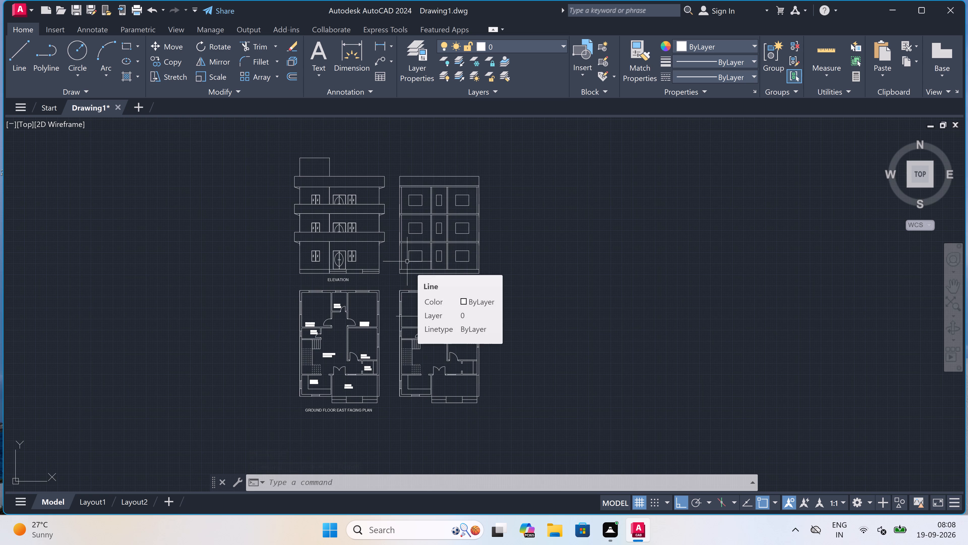
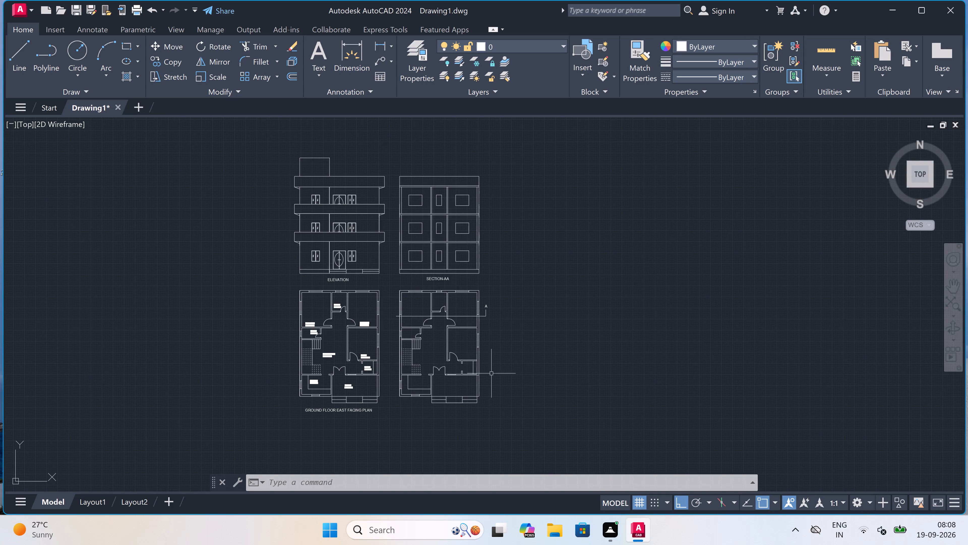
# With Line, draw the lowest brick in Section-AA's ground-floor left wall, just above the plinth: two full-width joints about 4" apart and a mid-wall vertical joint.
pyautogui.scroll(-1, 480, 371)
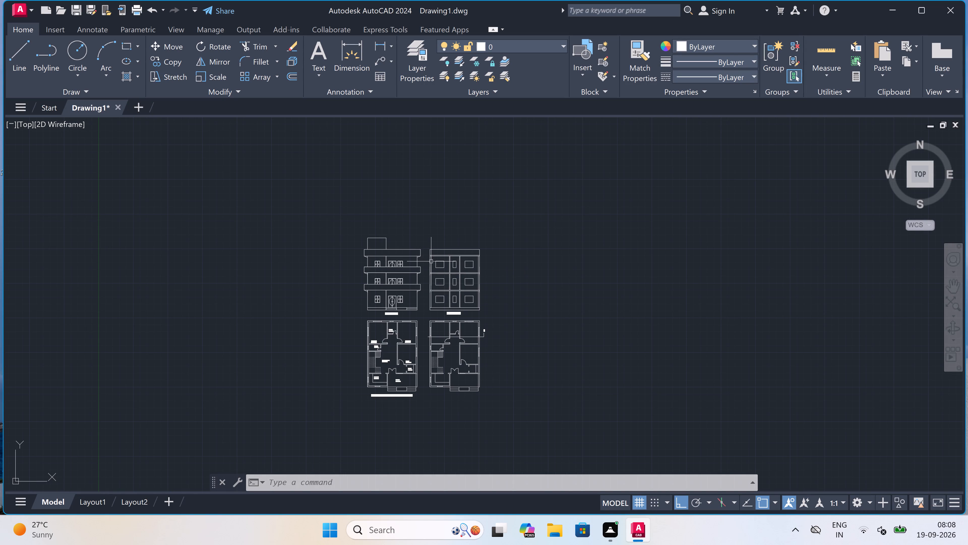
pyautogui.scroll(3, 430, 280)
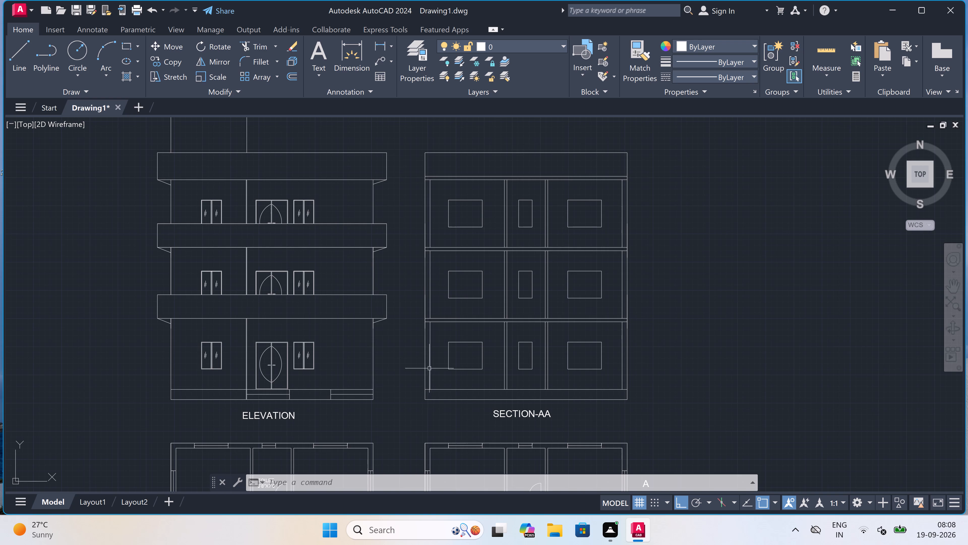
pyautogui.scroll(2, 420, 420)
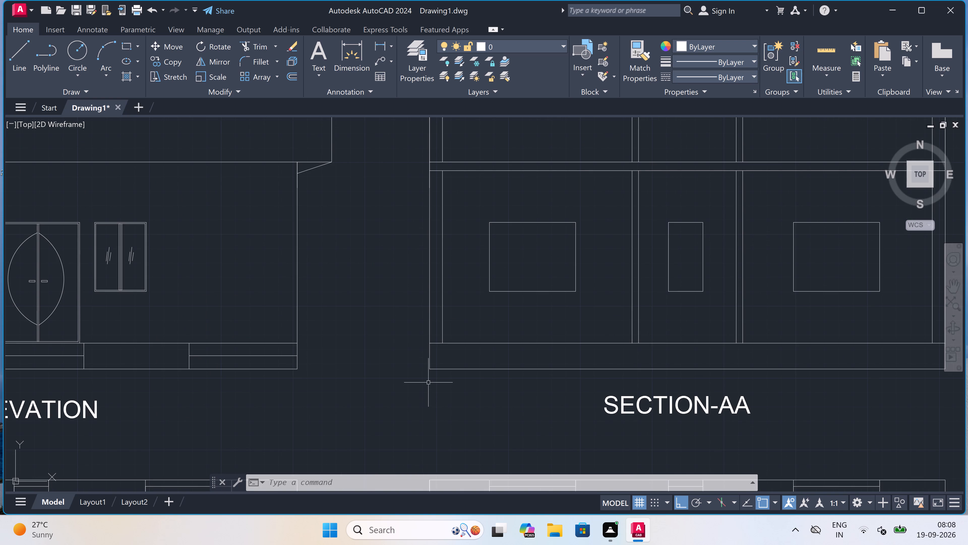
pyautogui.press('l')
pyautogui.press('Escape')
pyautogui.write('L')
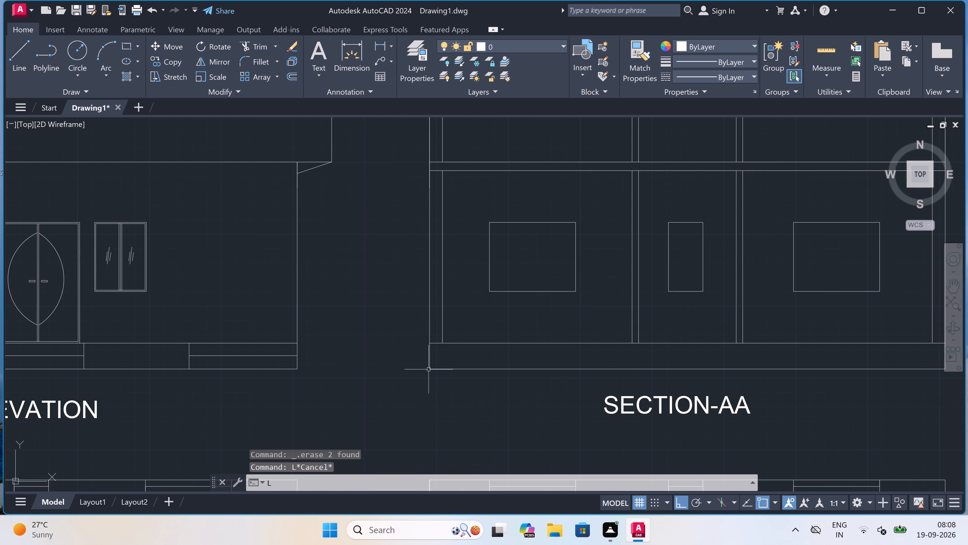
pyautogui.press('space')
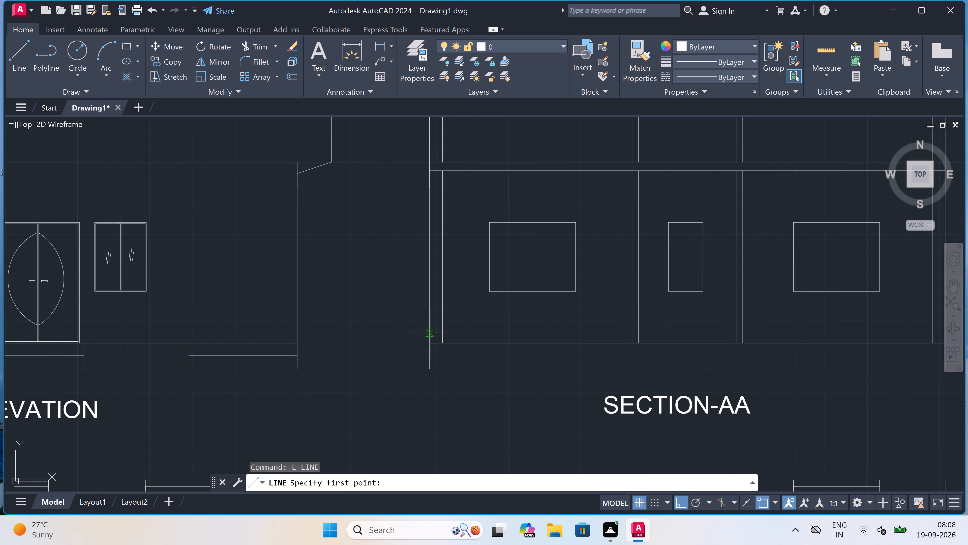
pyautogui.click(430, 333)
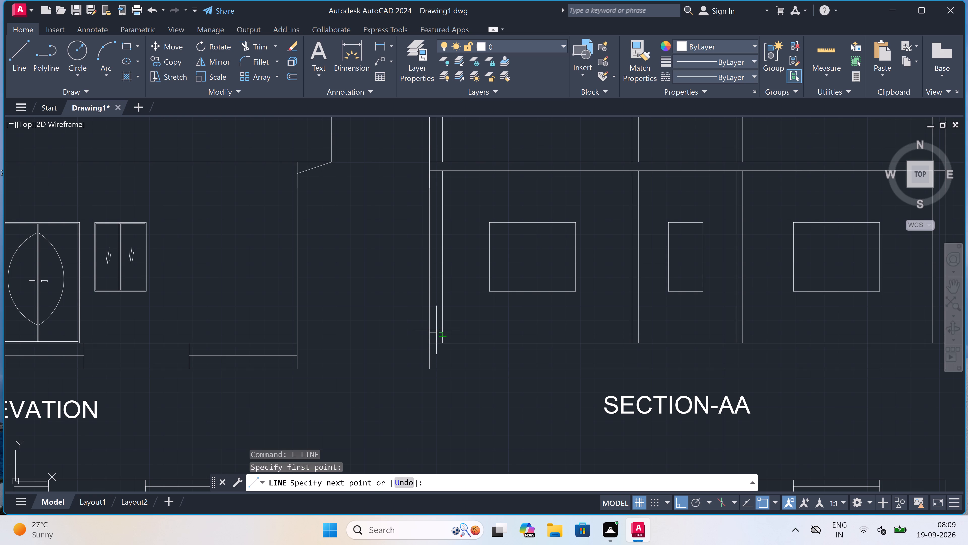
pyautogui.scroll(4, 436, 330)
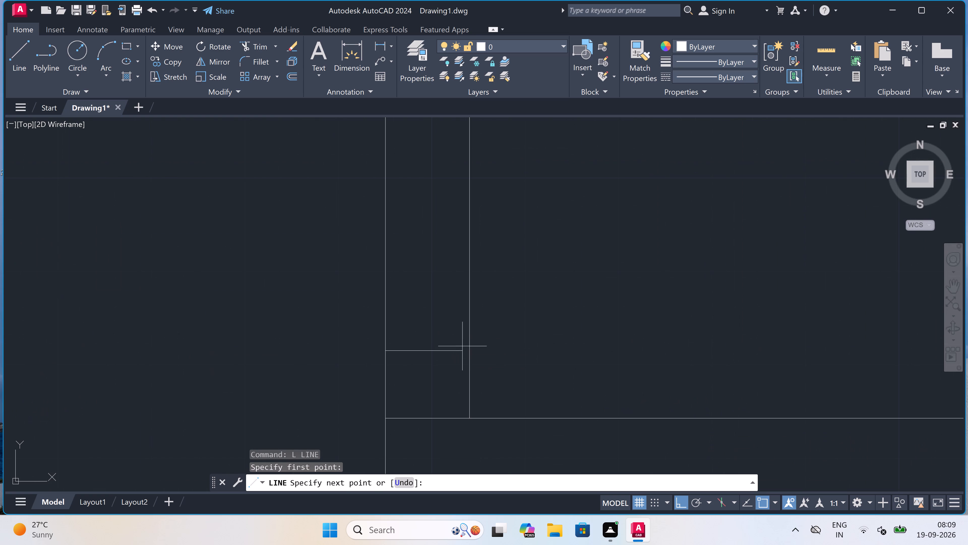
pyautogui.hotkey('ctrl', 'z')
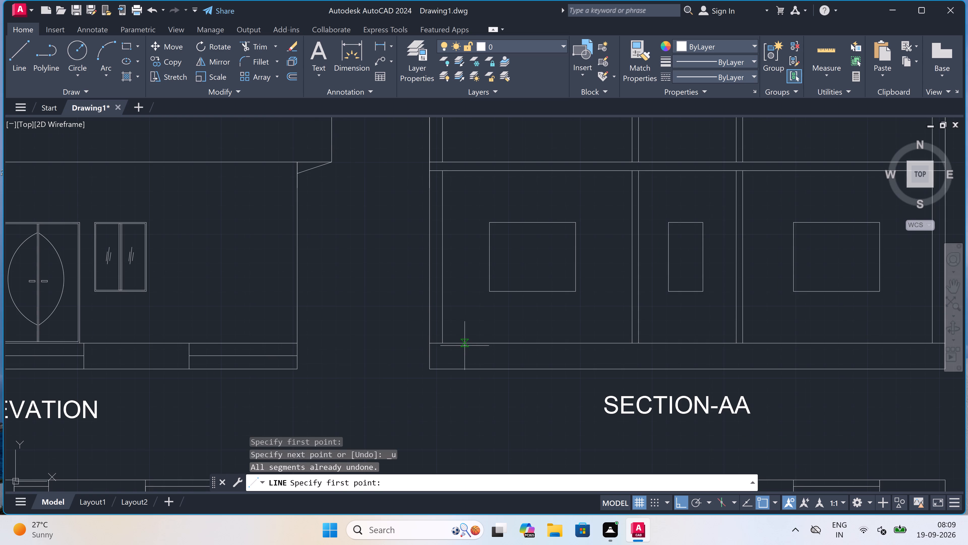
pyautogui.scroll(3, 440, 335)
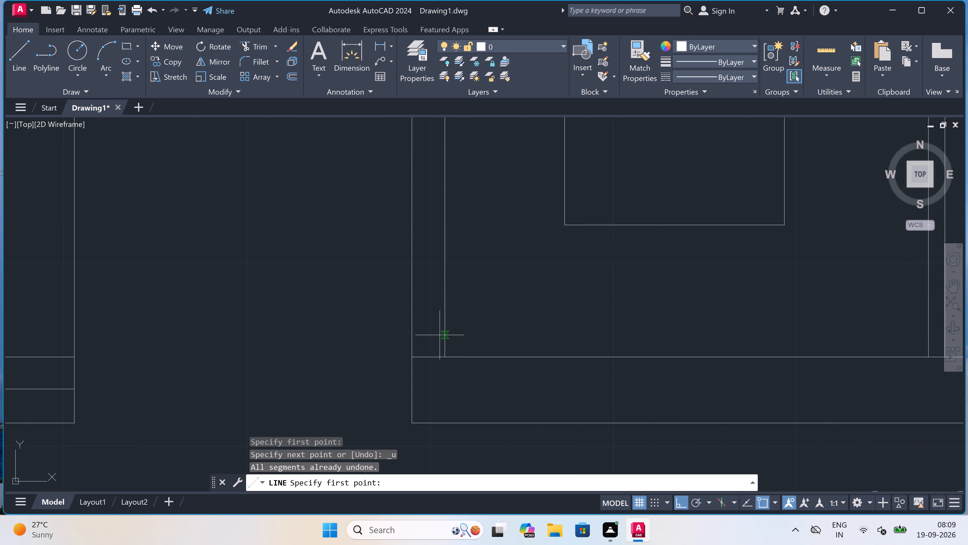
pyautogui.scroll(2, 440, 335)
pyautogui.click(448, 344)
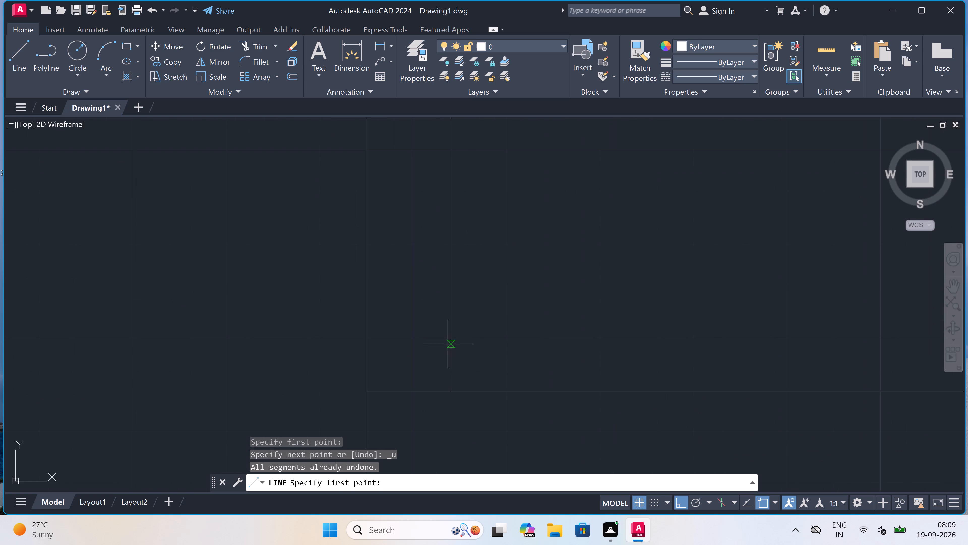
pyautogui.click(364, 347)
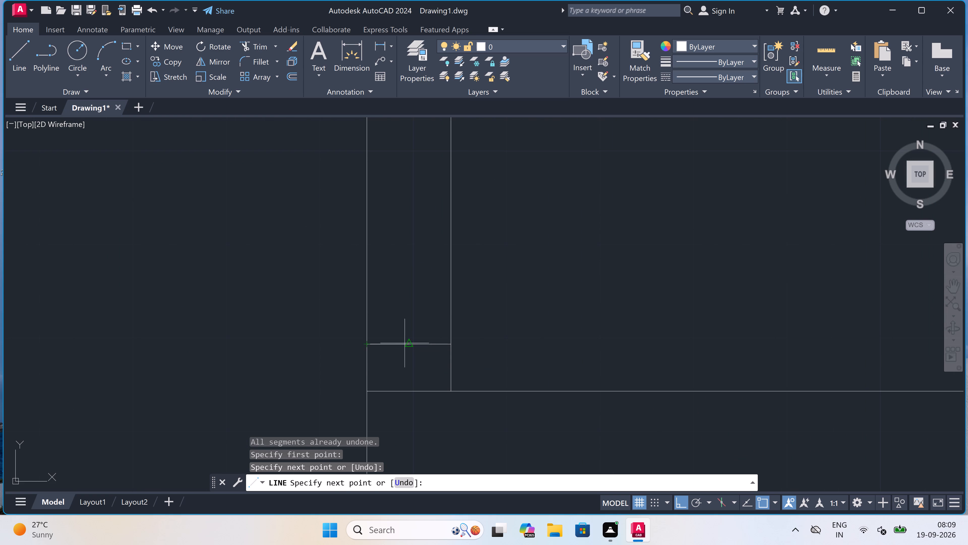
pyautogui.click(406, 343)
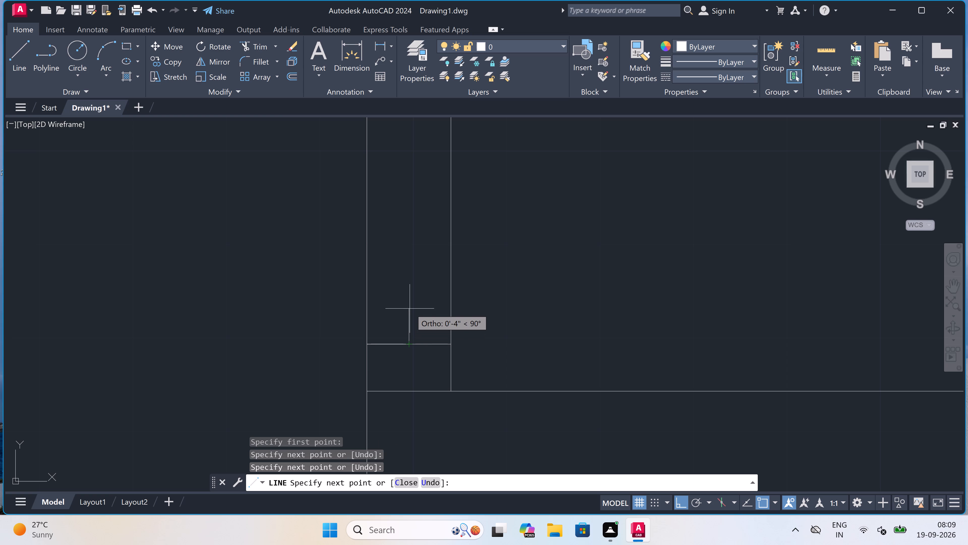
pyautogui.click(410, 305)
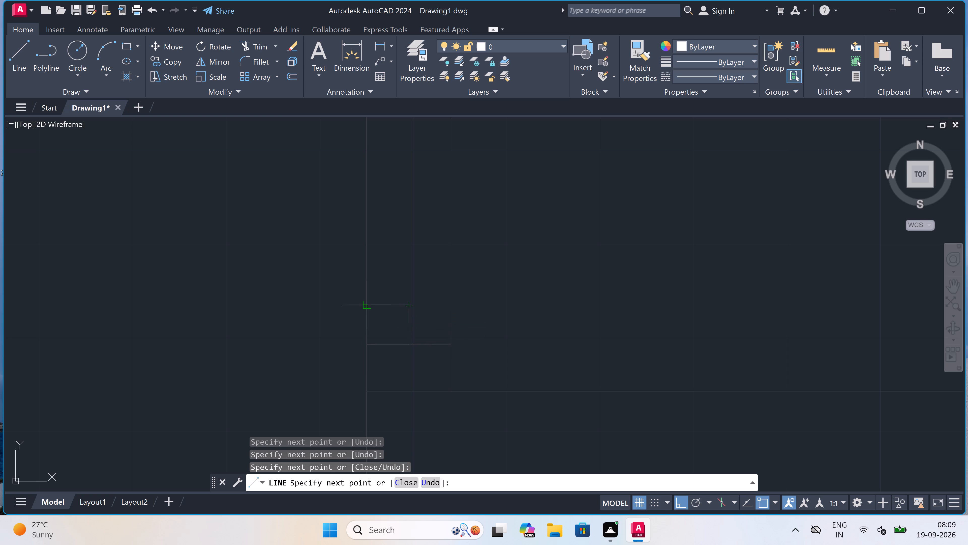
pyautogui.click(368, 304)
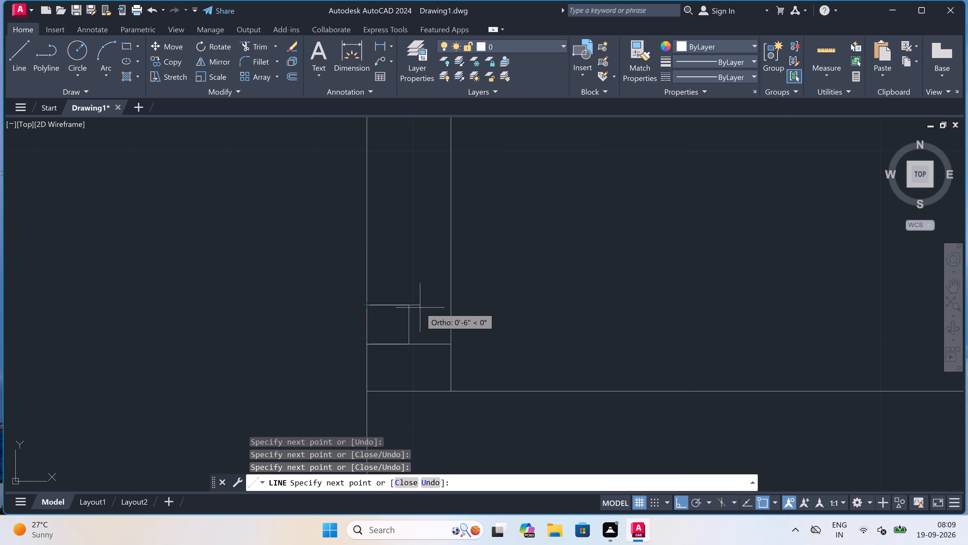
pyautogui.scroll(2, 420, 308)
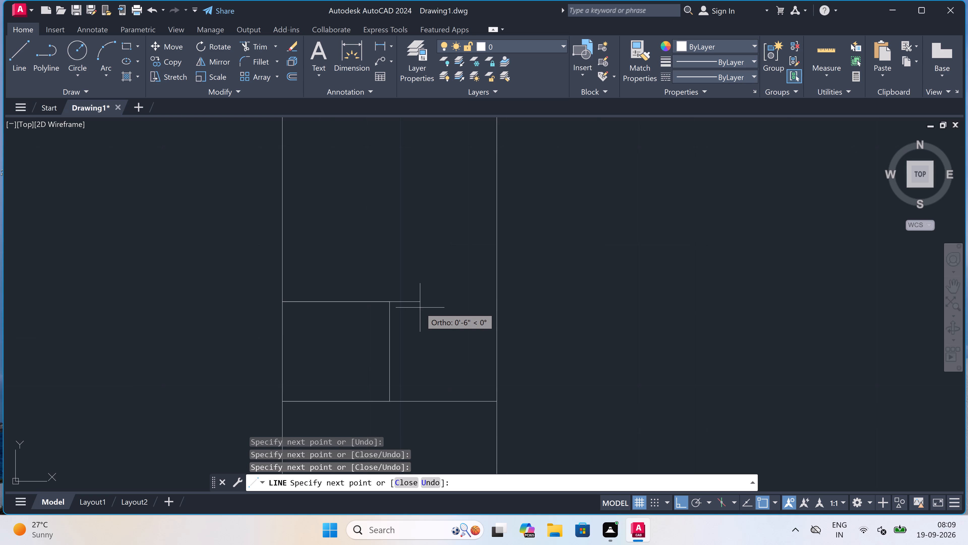
pyautogui.click(496, 301)
# Continue the brick pattern upward with a plain full-width course, followed by a course split by a vertical joint at mid-wall.
pyautogui.scroll(-2, 493, 289)
pyautogui.scroll(1, 494, 268)
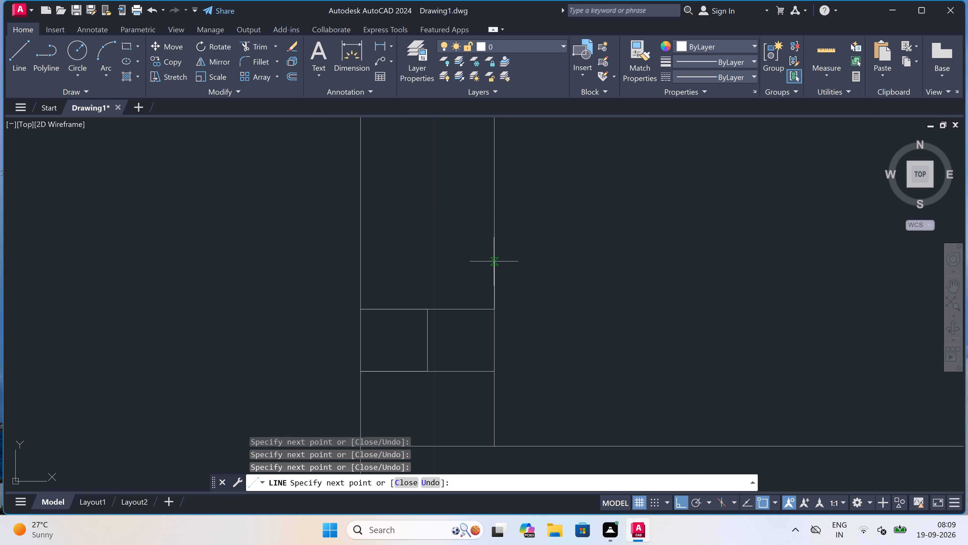
pyautogui.click(493, 258)
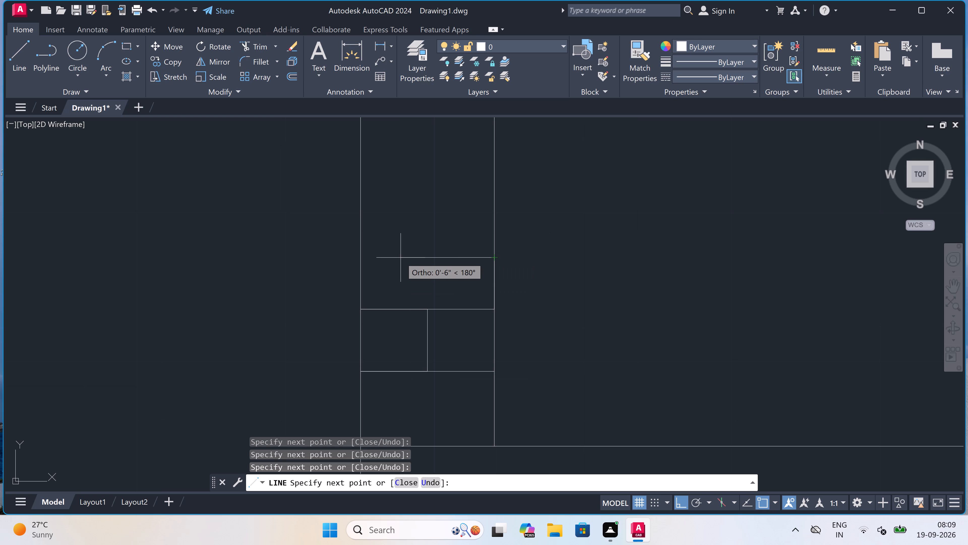
pyautogui.click(359, 254)
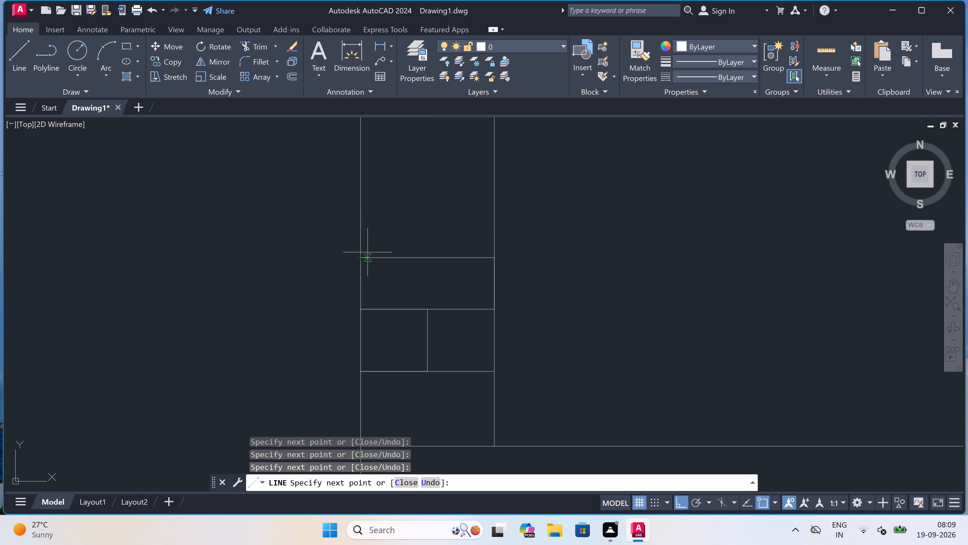
pyautogui.click(426, 257)
pyautogui.click(429, 207)
pyautogui.click(364, 210)
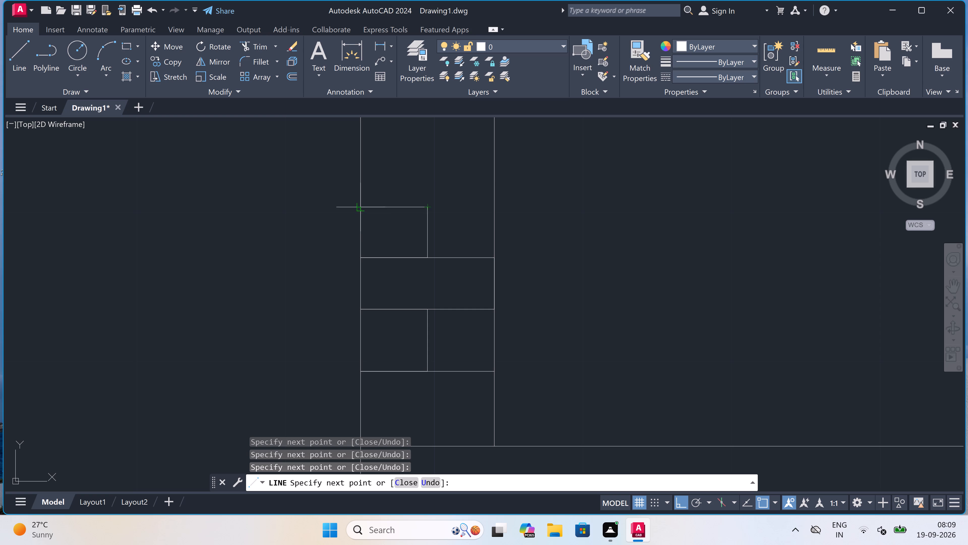
pyautogui.click(498, 207)
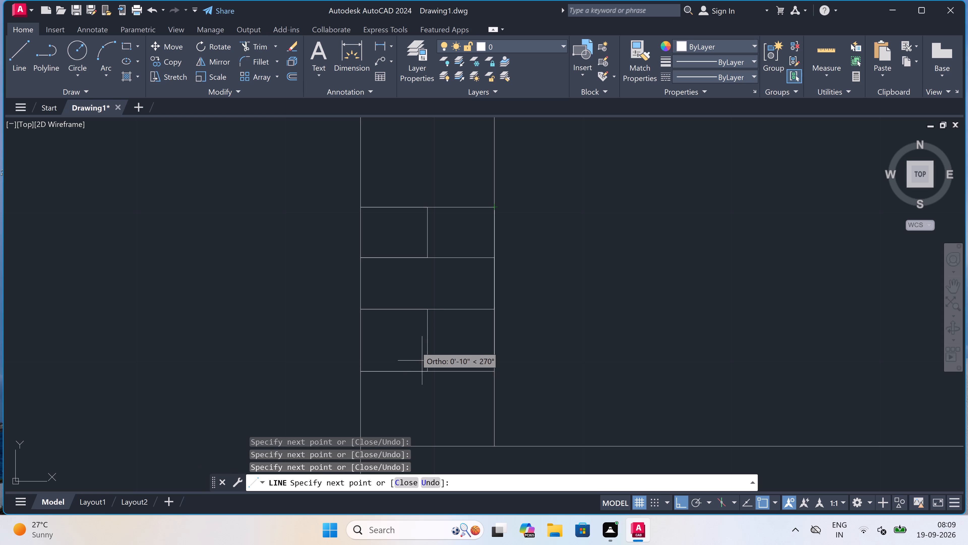
# Add another plain course and another course split at mid-wall above the existing bricks, closing the top joint at the wall's inner face.
pyautogui.scroll(-5, 415, 346)
pyautogui.scroll(4, 410, 321)
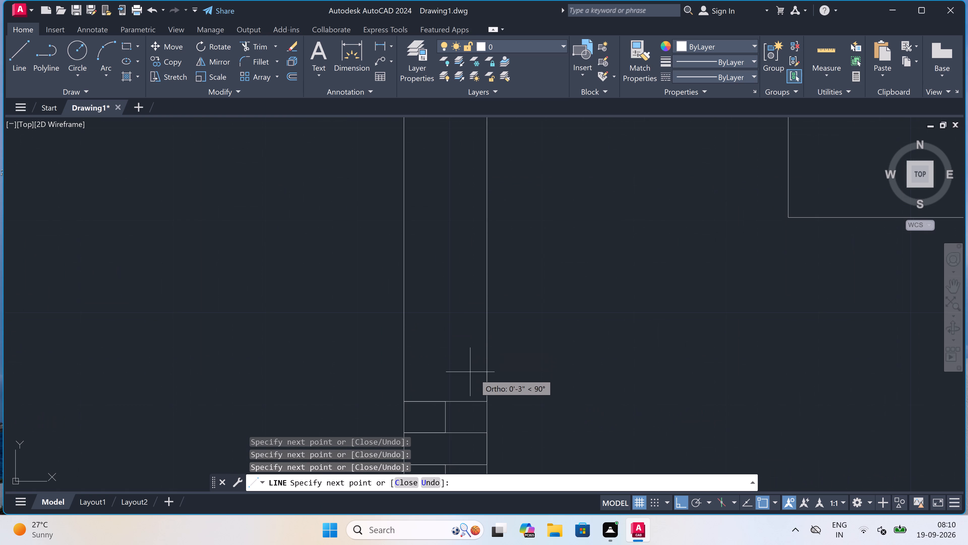
pyautogui.click(486, 367)
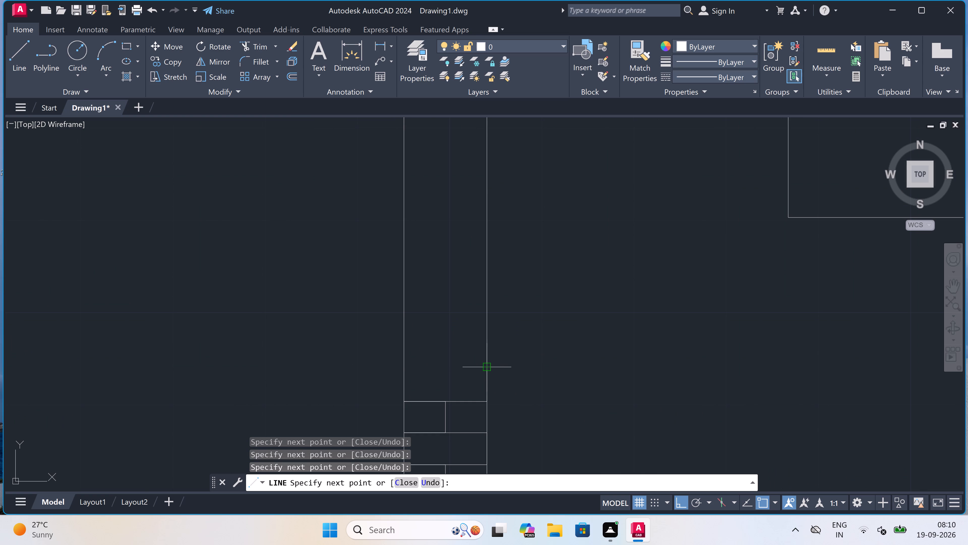
pyautogui.click(404, 368)
pyautogui.click(443, 365)
pyautogui.click(446, 330)
pyautogui.click(402, 330)
pyautogui.click(484, 331)
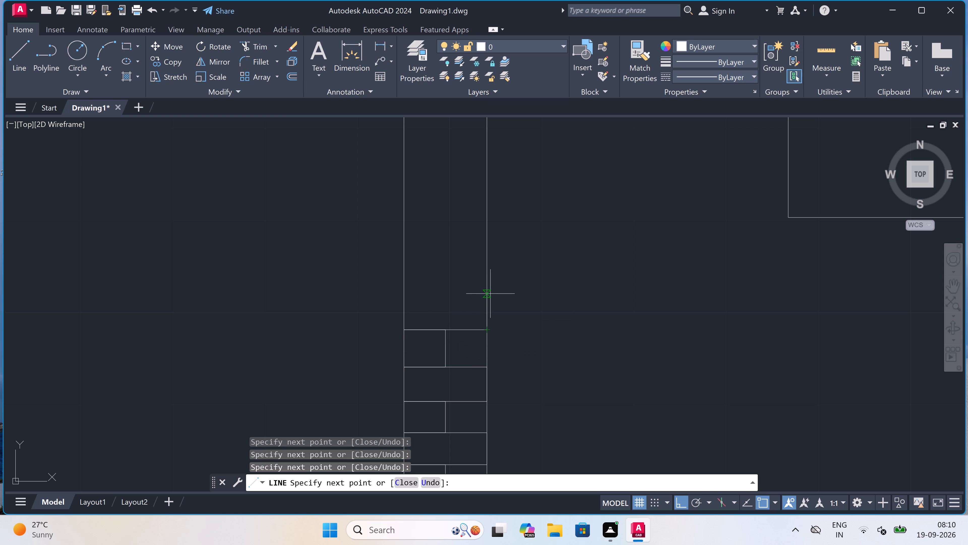
# Draw one more plain course and one more mid-split course, each about 4" high, on top of the left wall's brickwork.
pyautogui.click(487, 292)
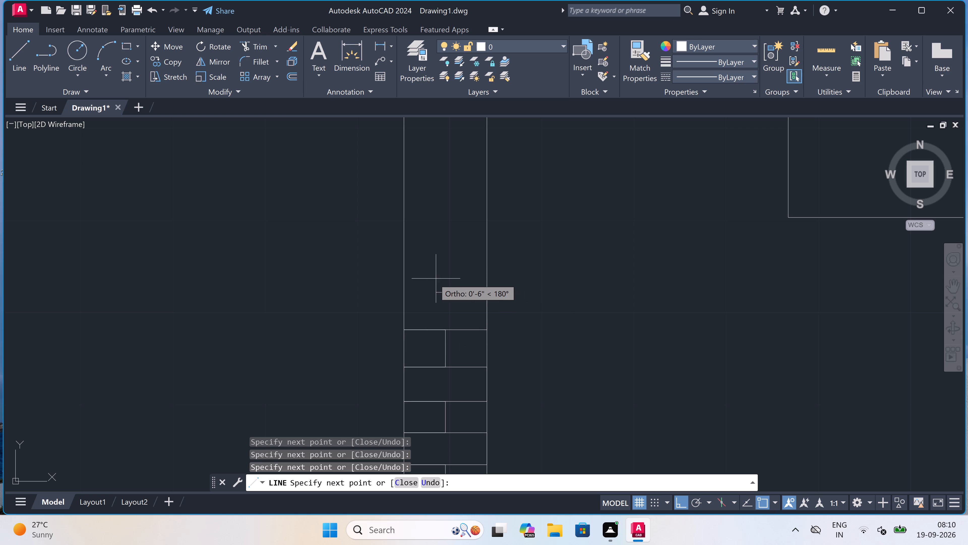
pyautogui.click(407, 294)
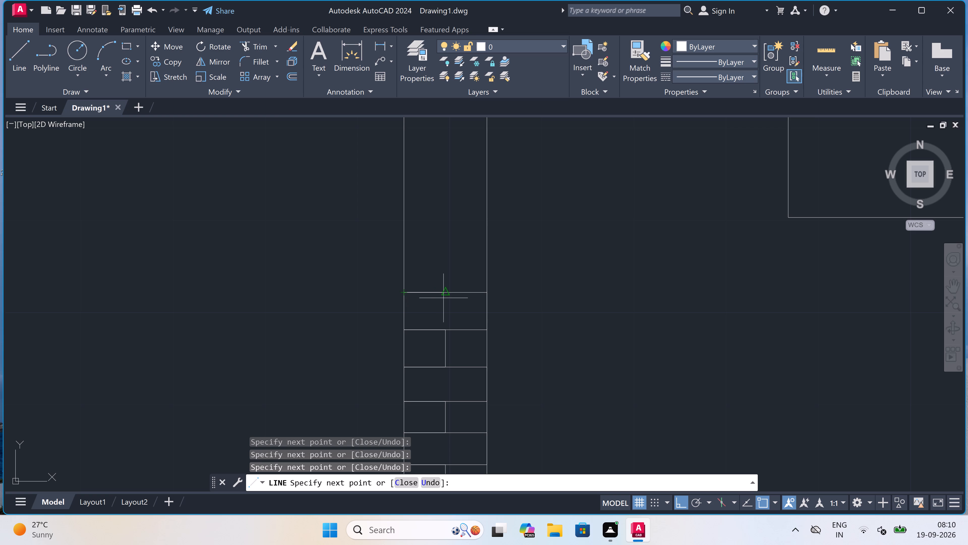
pyautogui.moveTo(444, 295); pyautogui.dragTo(444, 293)
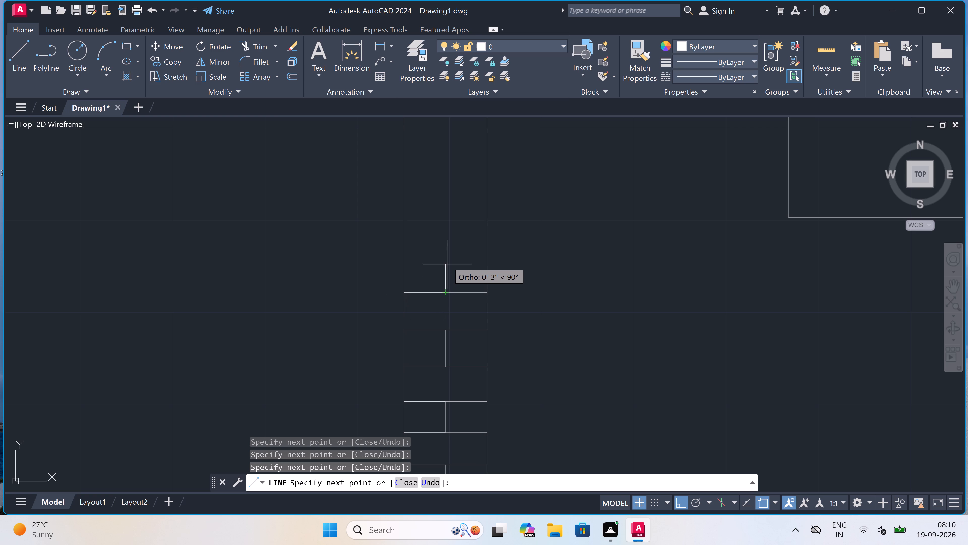
pyautogui.click(446, 256)
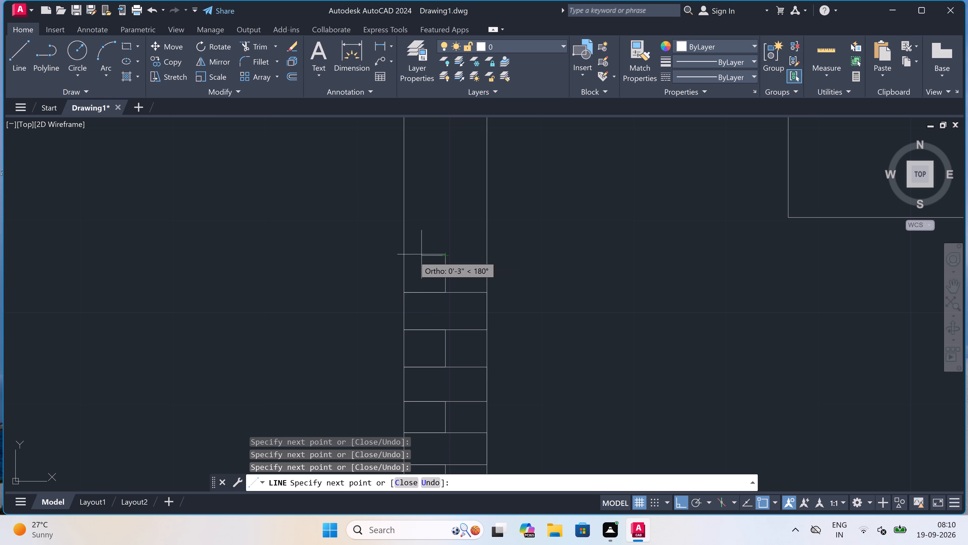
pyautogui.click(405, 256)
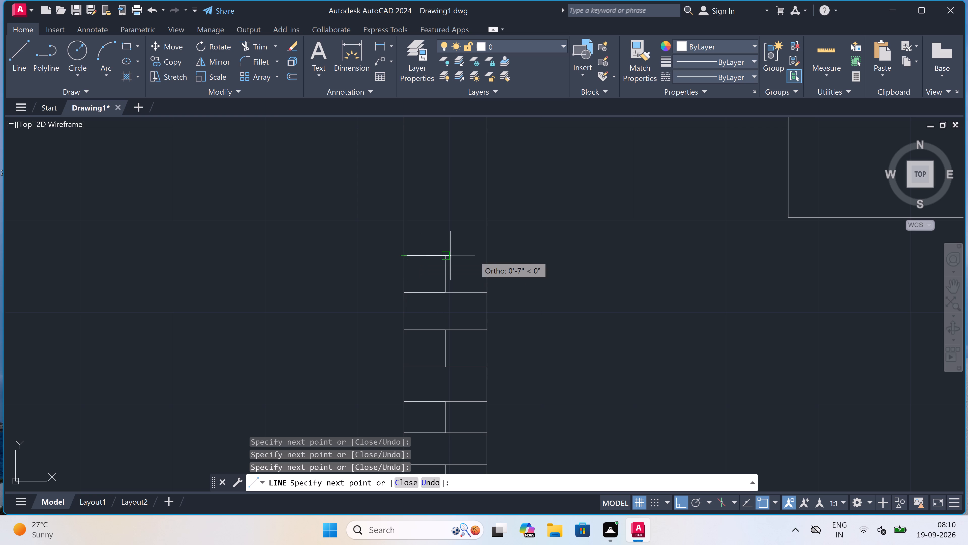
pyautogui.click(485, 254)
pyautogui.scroll(-4, 485, 254)
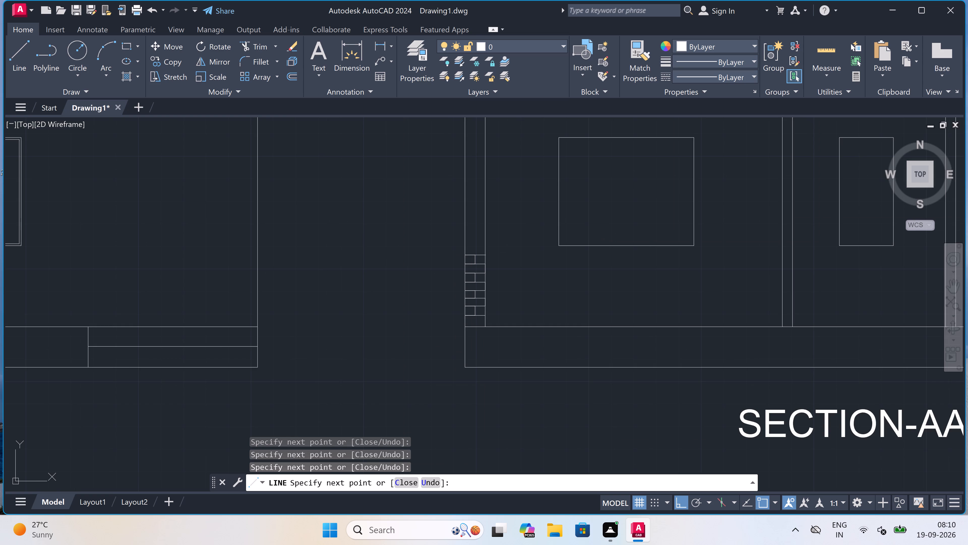
# Add a plain full-width course and a mid-split course, each about 5" high, above the left wall's existing bricks.
pyautogui.scroll(5, 489, 232)
pyautogui.scroll(-3, 425, 292)
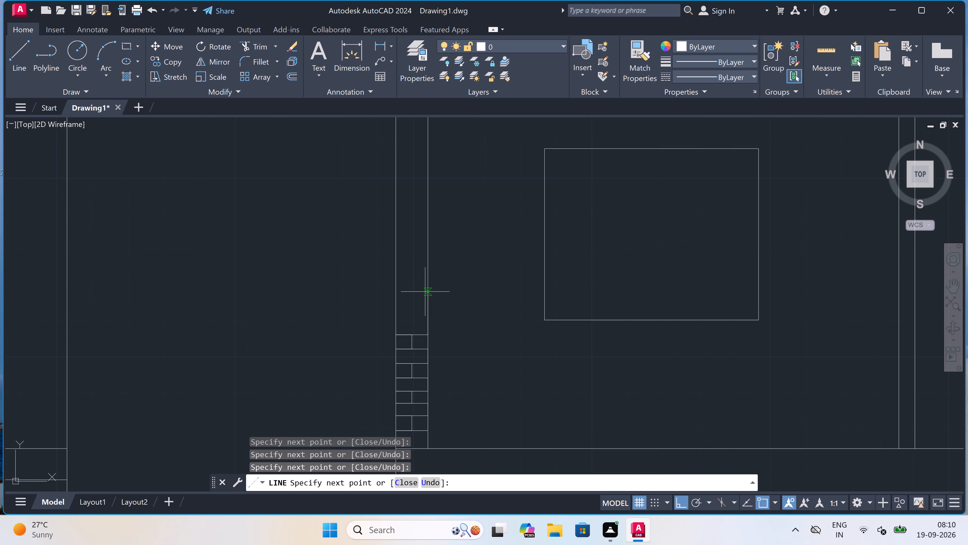
pyautogui.scroll(1, 420, 296)
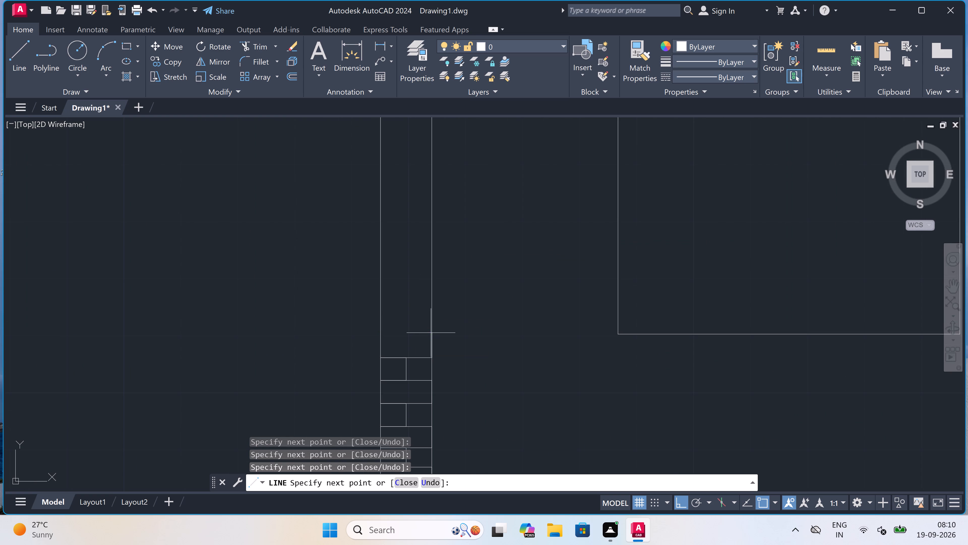
pyautogui.click(434, 330)
pyautogui.click(380, 327)
pyautogui.moveTo(402, 330); pyautogui.dragTo(404, 327)
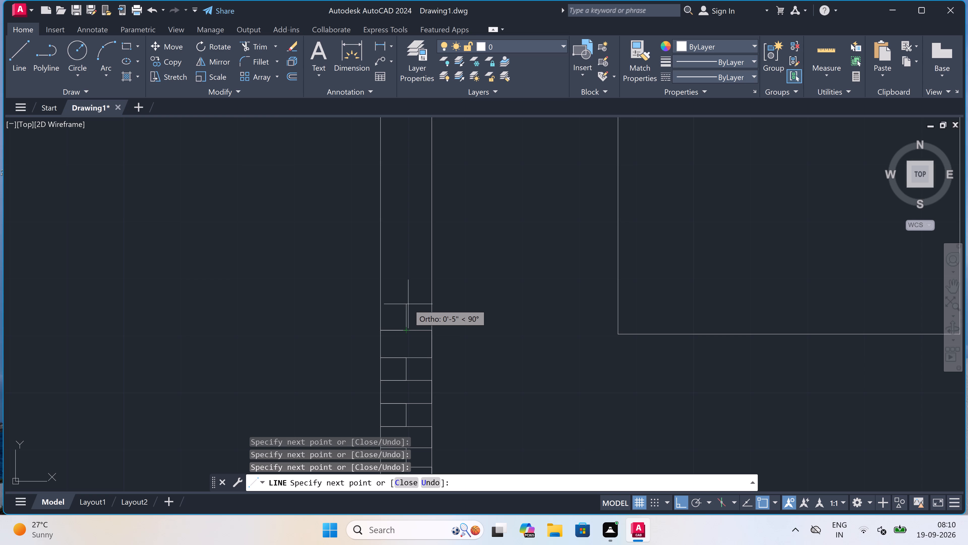
pyautogui.click(407, 304)
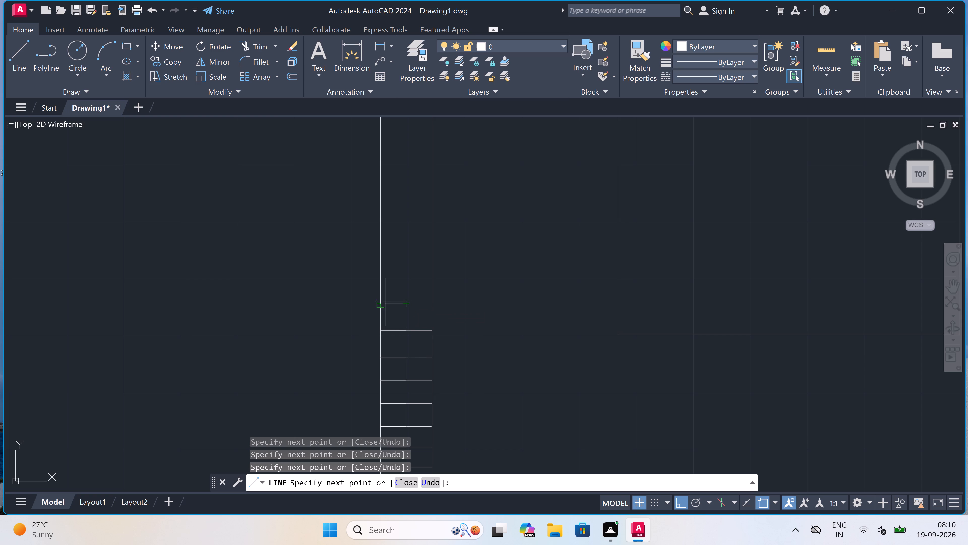
pyautogui.click(378, 305)
pyautogui.click(429, 303)
# Continue the left wall's brickwork upward with another plain course and a course split by a vertical joint at mid-wall.
pyautogui.scroll(-3, 429, 303)
pyautogui.scroll(4, 428, 296)
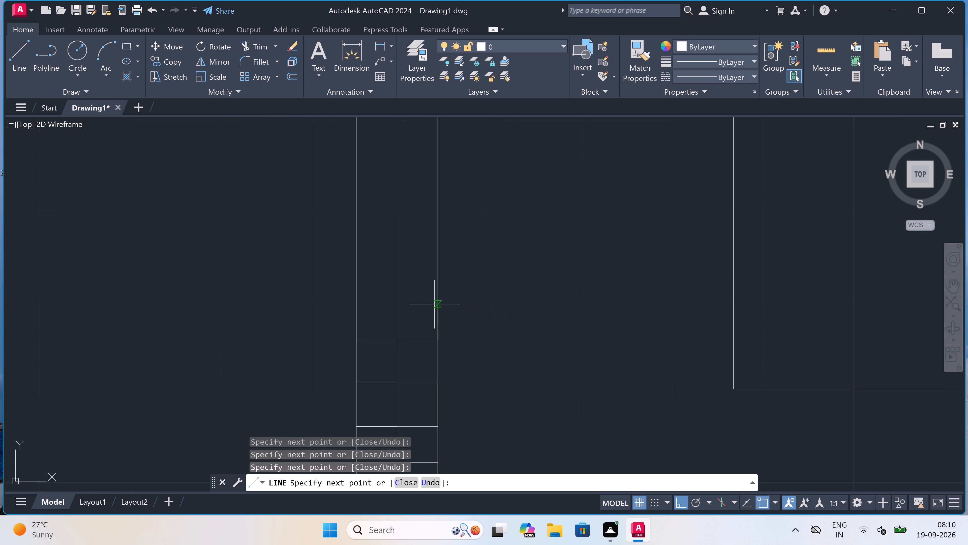
pyautogui.click(434, 304)
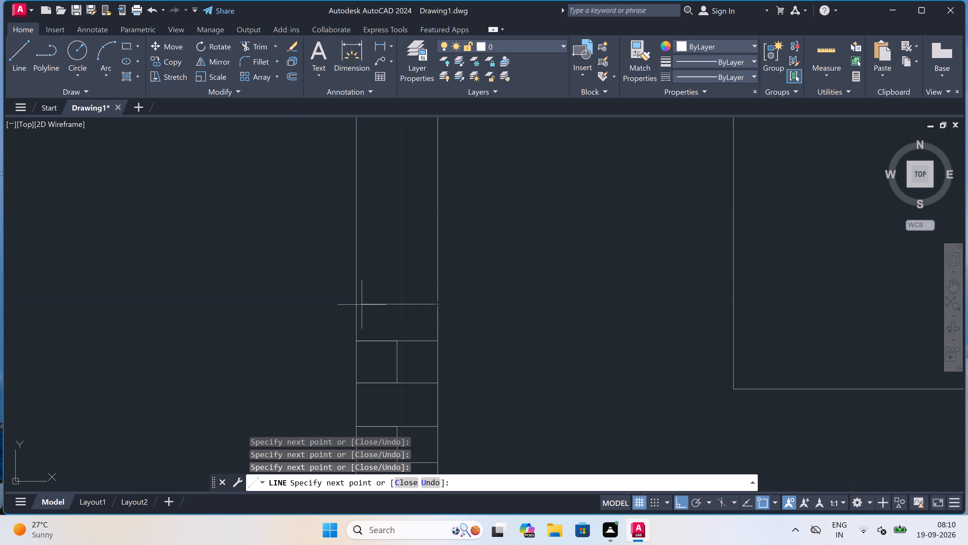
pyautogui.click(359, 302)
pyautogui.click(399, 304)
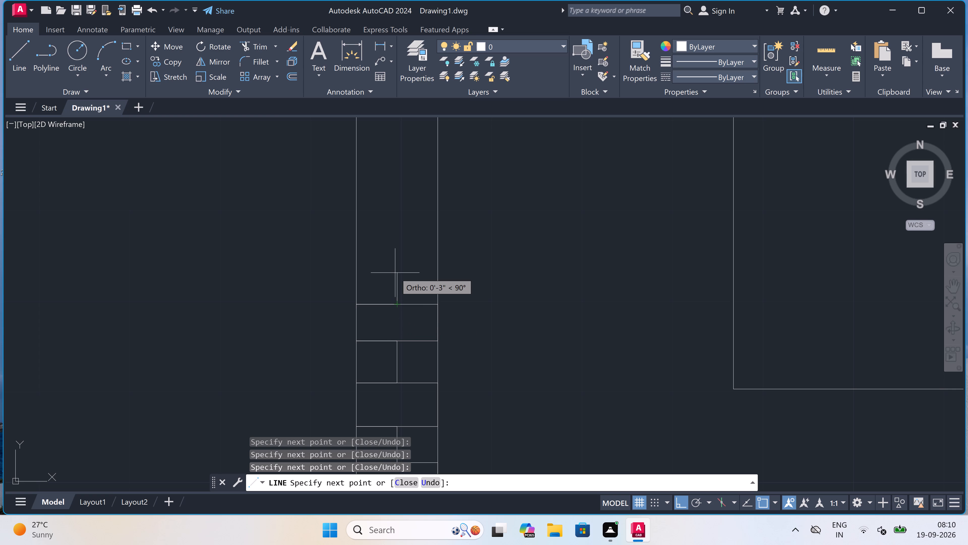
pyautogui.click(396, 271)
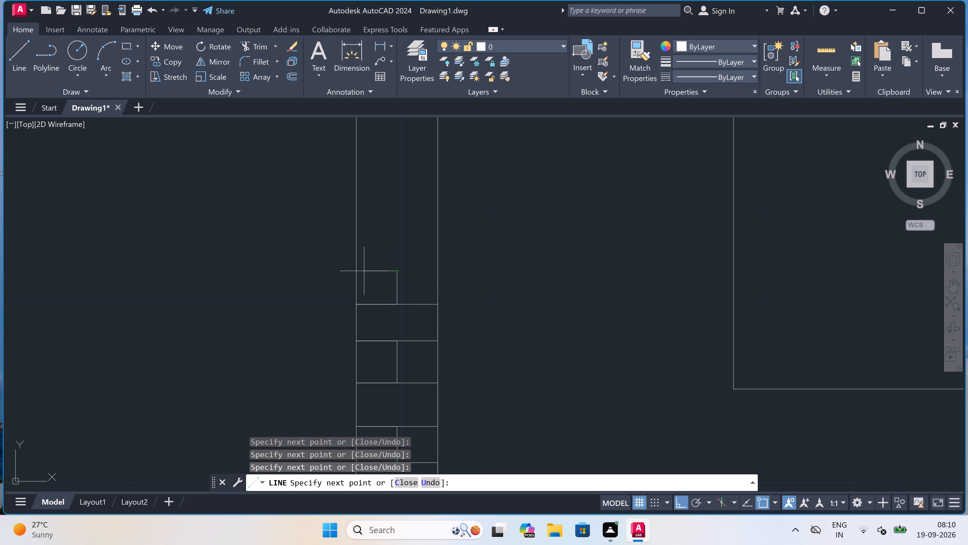
pyautogui.click(356, 272)
pyautogui.click(438, 270)
# Draw one more plain course and one more mid-split course on top, closing the top joint at the wall's inner face.
pyautogui.scroll(-3, 438, 270)
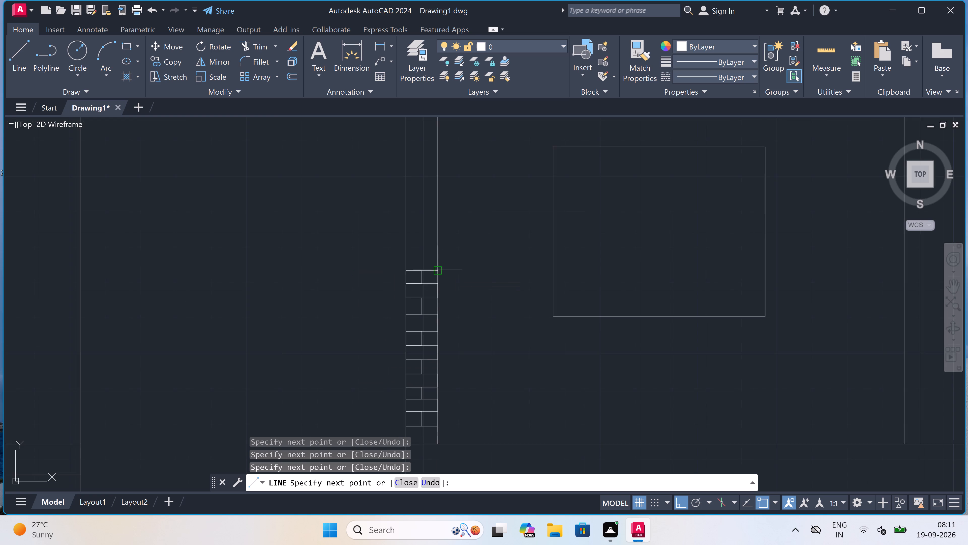
pyautogui.scroll(3, 432, 246)
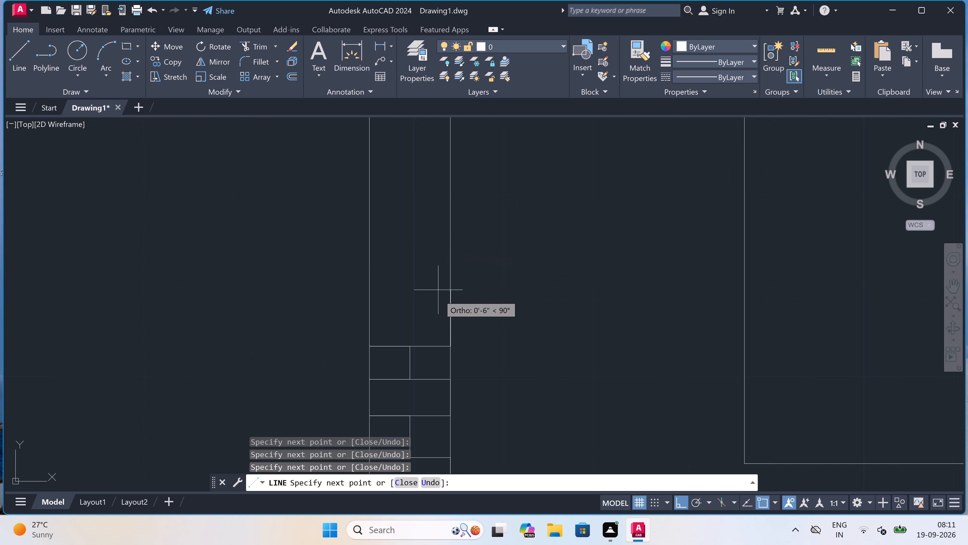
pyautogui.click(444, 302)
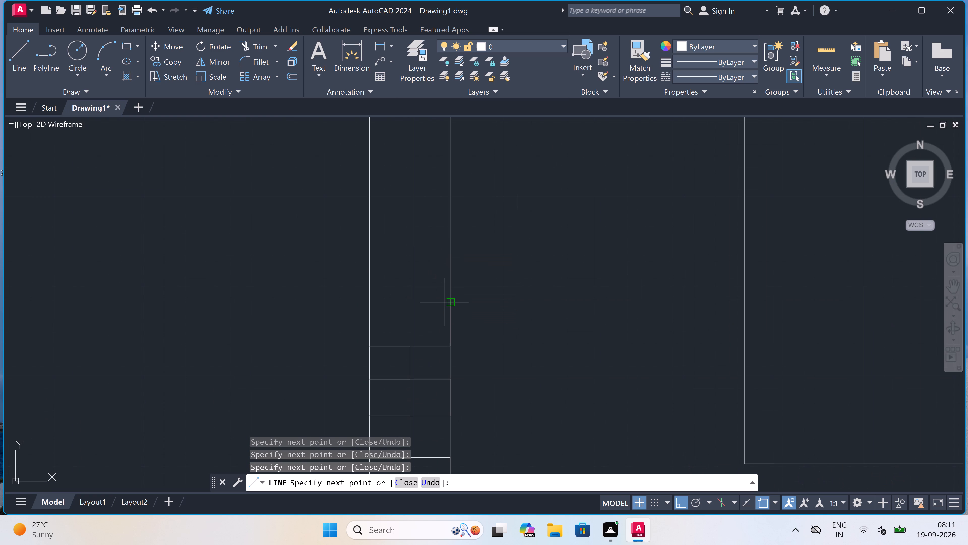
pyautogui.click(370, 304)
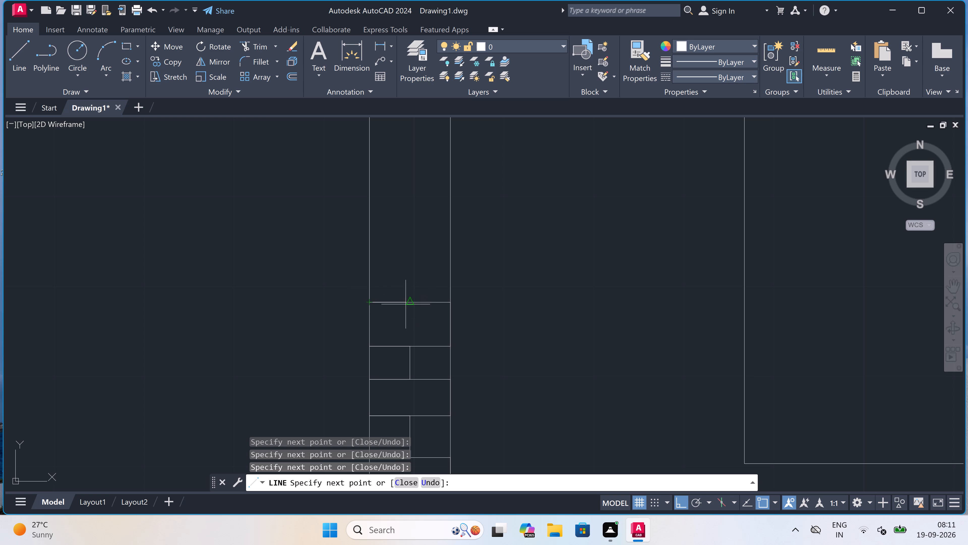
pyautogui.click(408, 304)
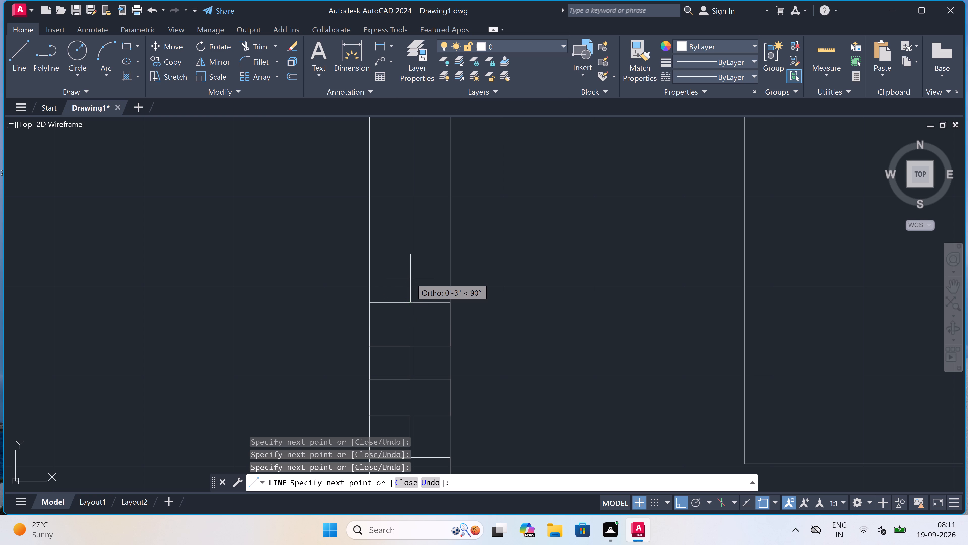
pyautogui.click(411, 269)
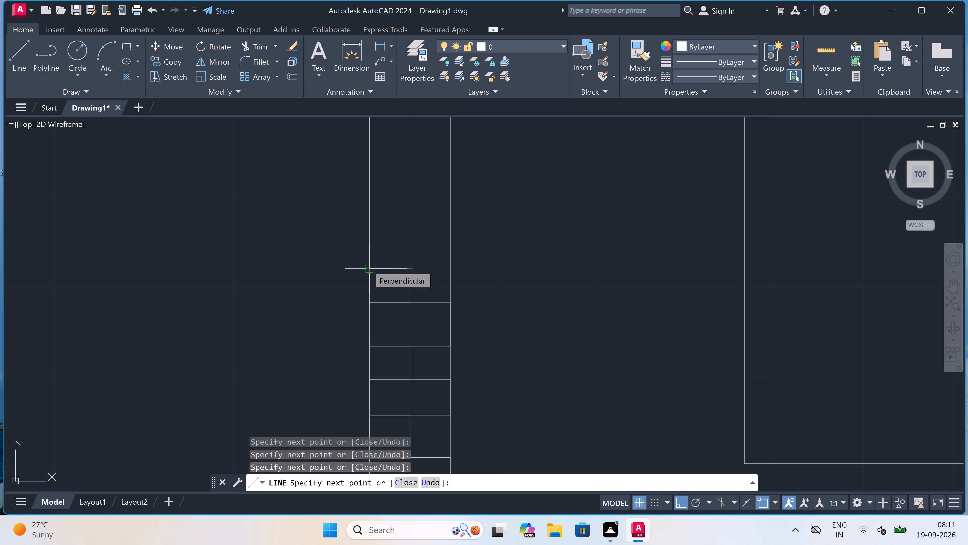
pyautogui.scroll(3, 368, 266)
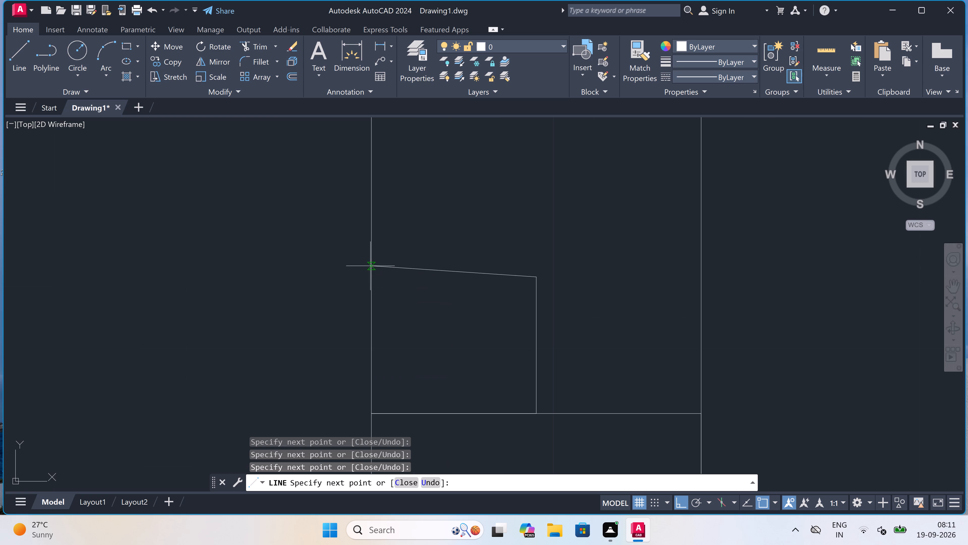
pyautogui.click(372, 276)
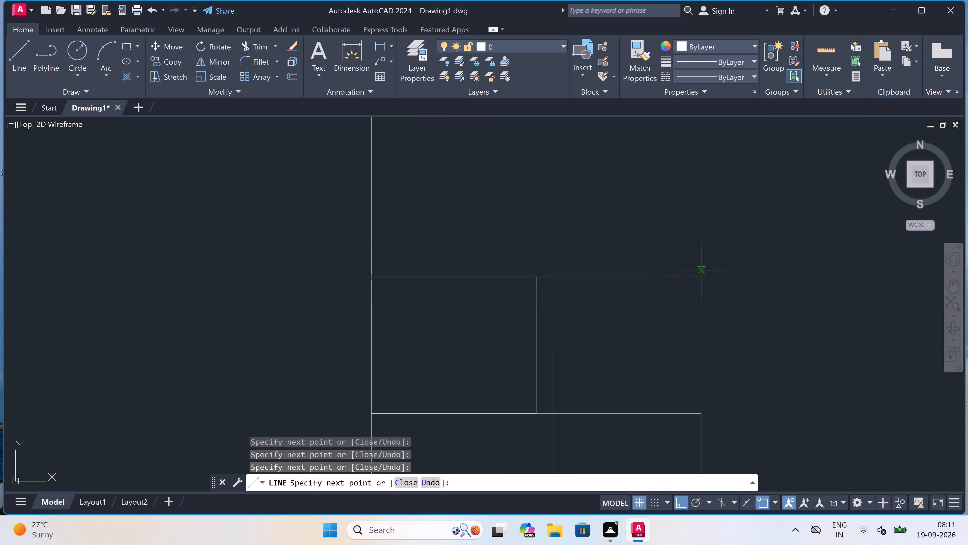
pyautogui.click(701, 275)
# Stack another plain full-width course and a mid-split course, each about 4" high, on the left wall's brickwork.
pyautogui.scroll(-4, 701, 275)
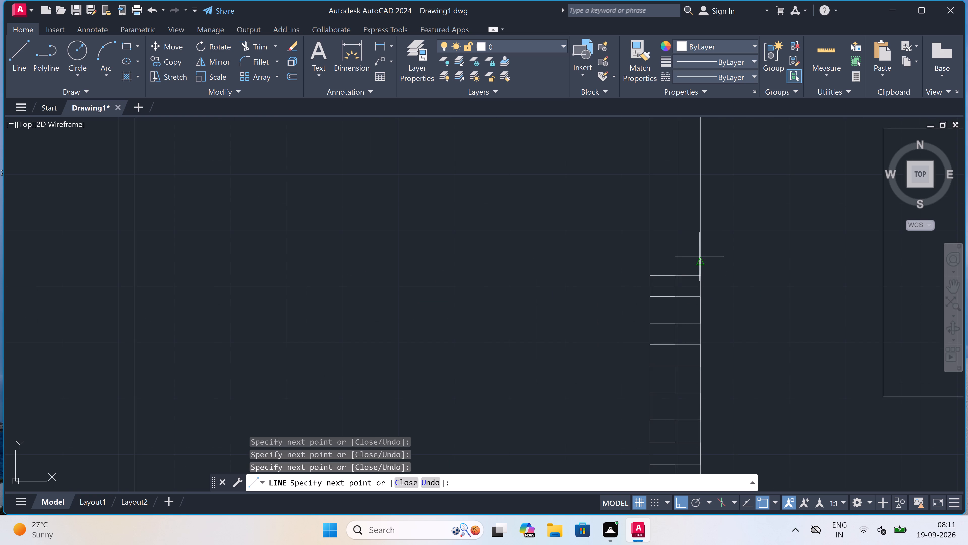
pyautogui.scroll(4, 700, 244)
pyautogui.scroll(-2, 686, 270)
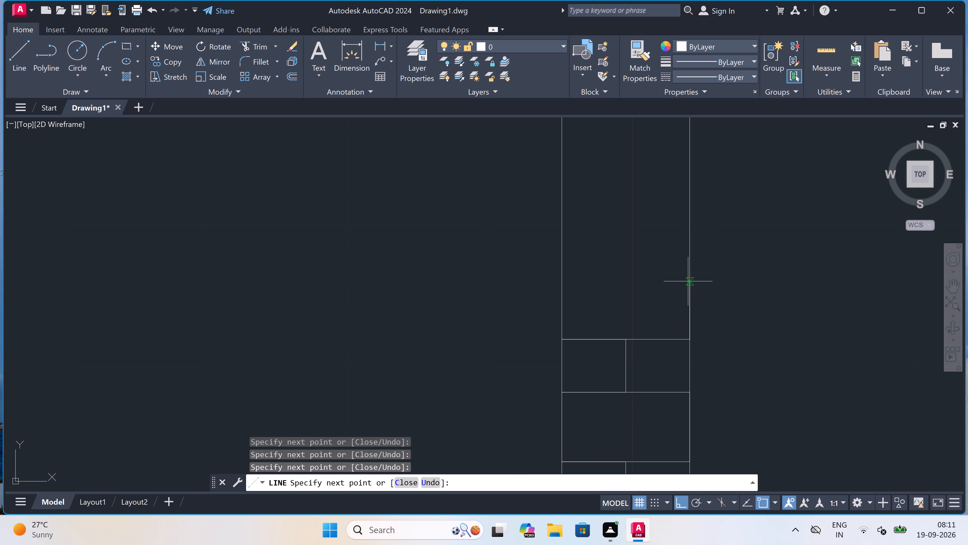
pyautogui.click(688, 284)
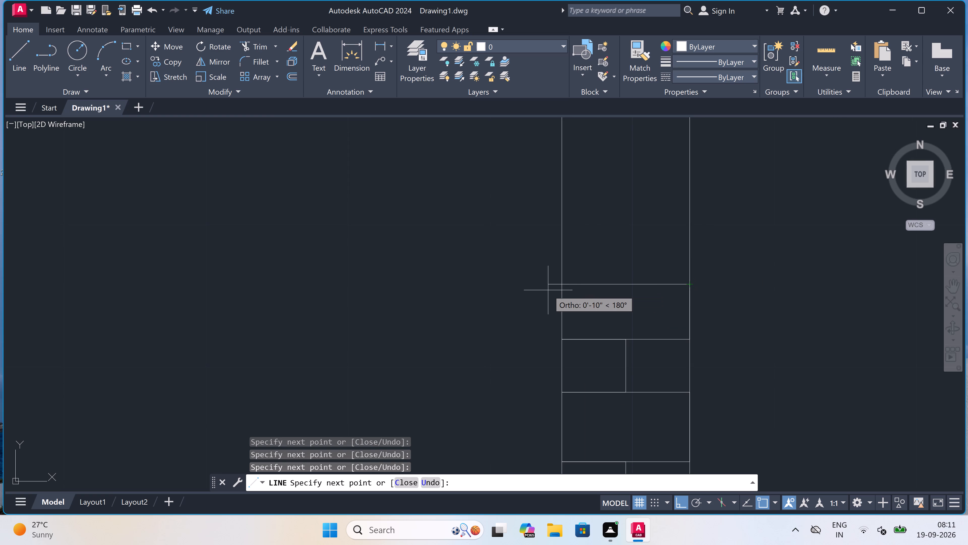
pyautogui.click(561, 284)
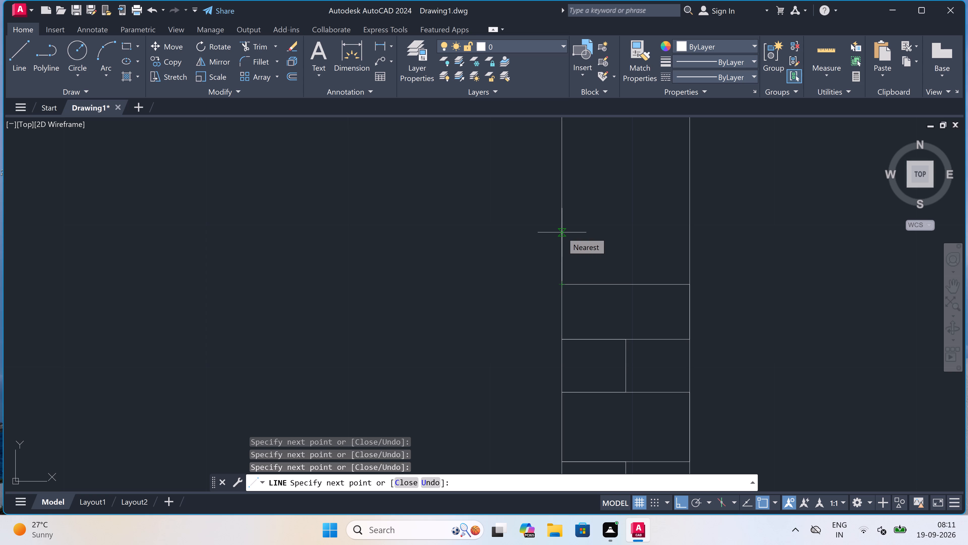
pyautogui.click(628, 281)
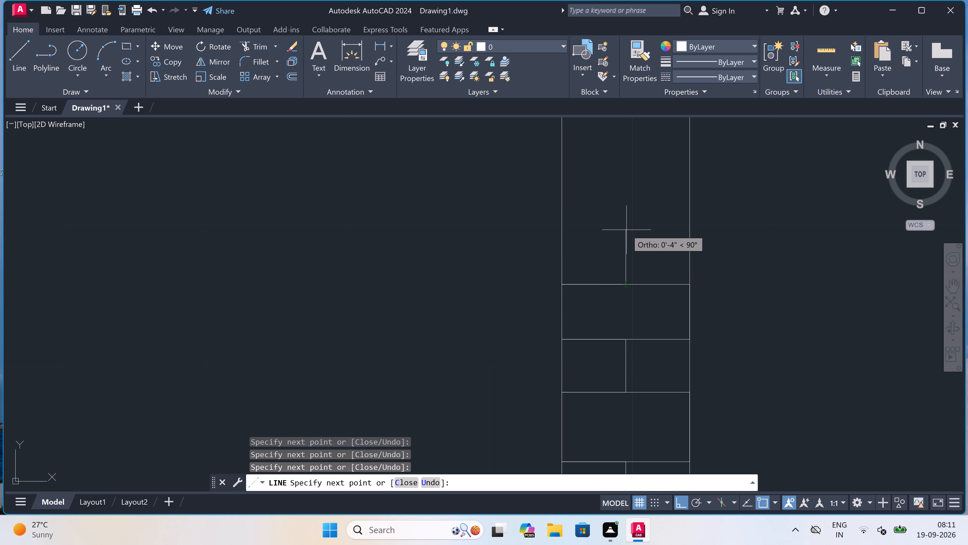
pyautogui.click(624, 234)
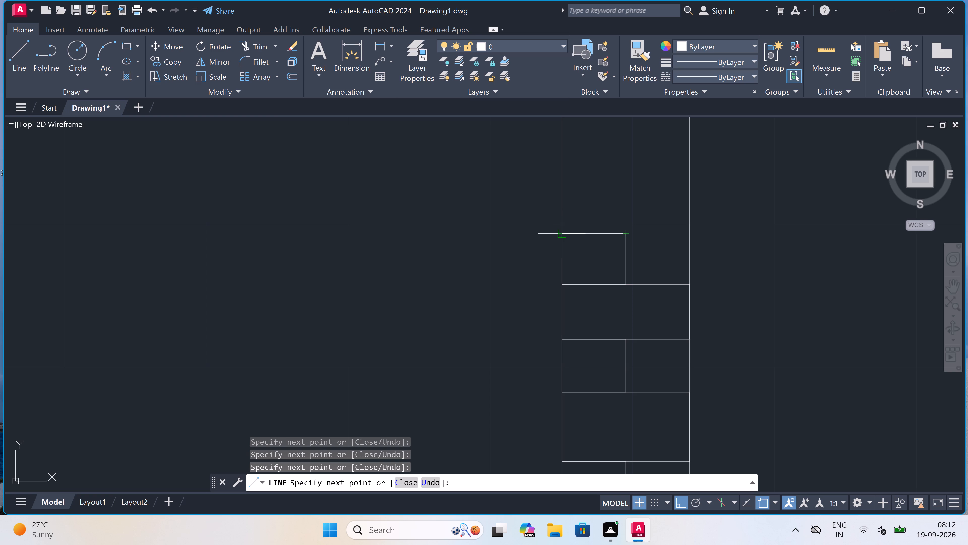
pyautogui.click(559, 237)
pyautogui.scroll(-3, 559, 237)
pyautogui.scroll(3, 558, 203)
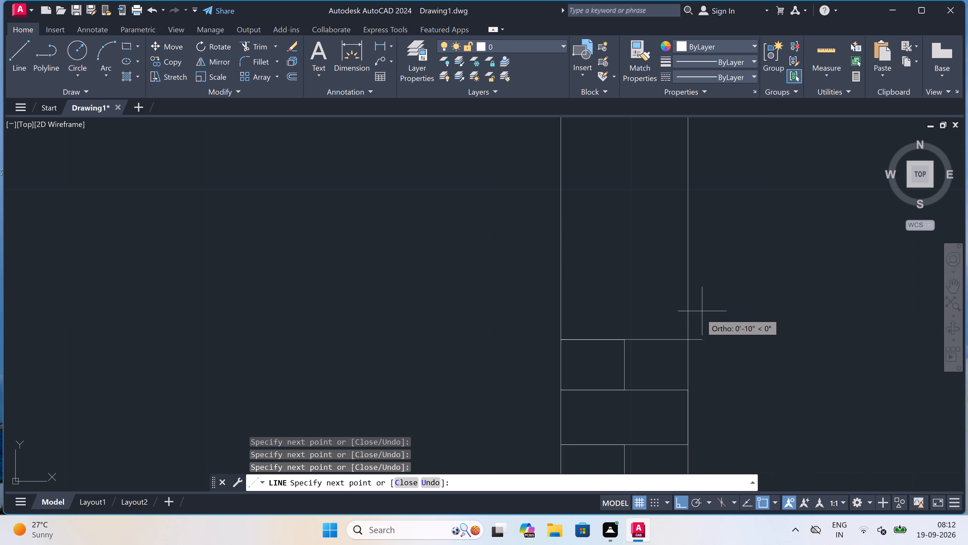
pyautogui.click(687, 339)
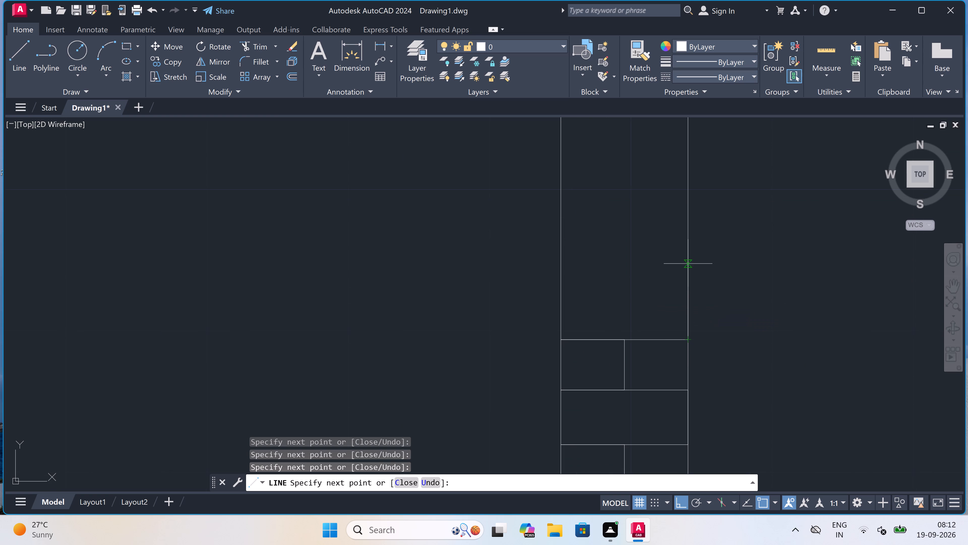
# Add a plain full-width course and a mid-split course about 3" high above the left wall's existing brickwork.
pyautogui.click(686, 287)
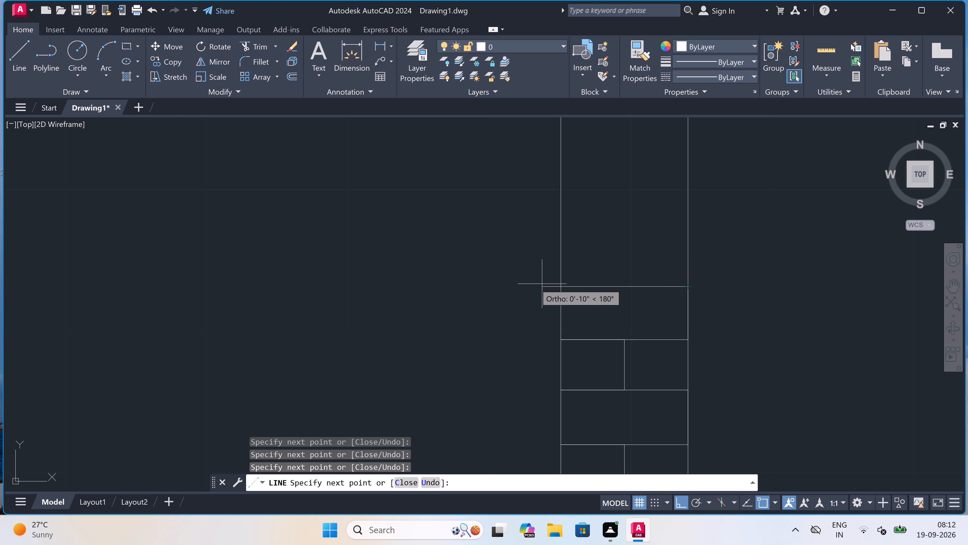
pyautogui.click(557, 285)
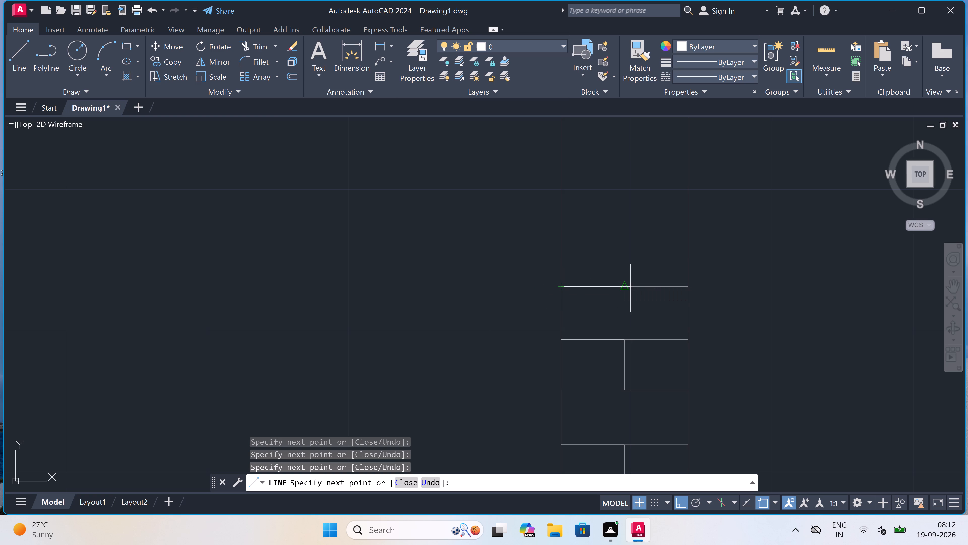
pyautogui.click(627, 288)
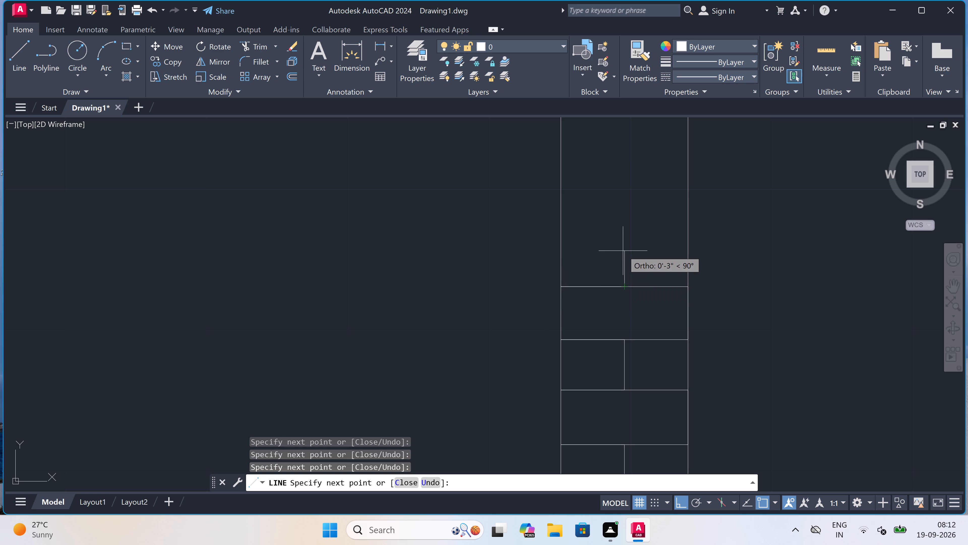
pyautogui.scroll(1, 623, 248)
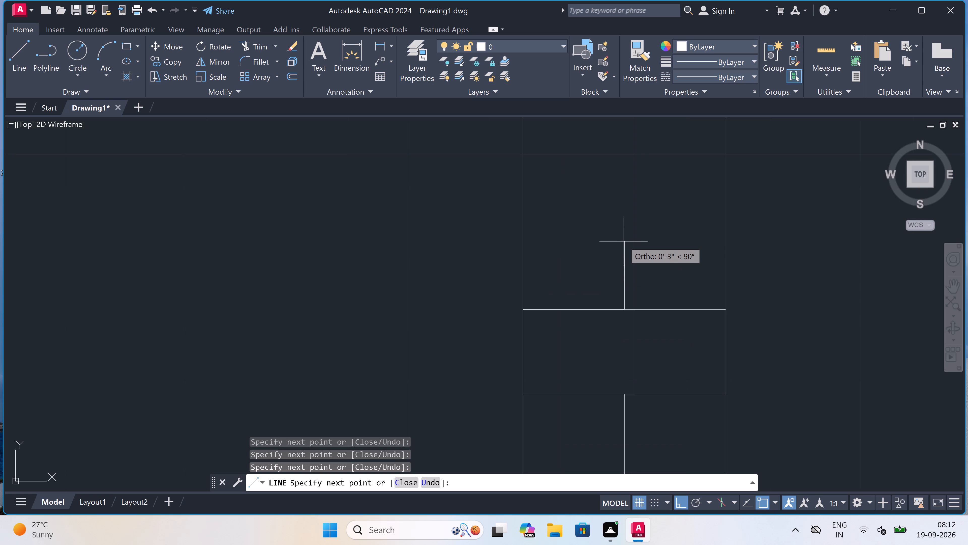
pyautogui.click(625, 247)
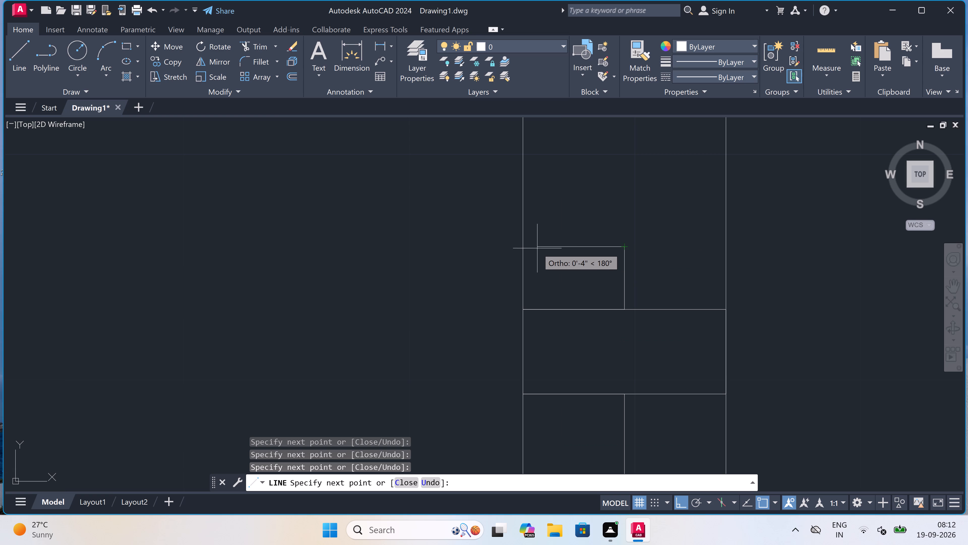
pyautogui.click(524, 246)
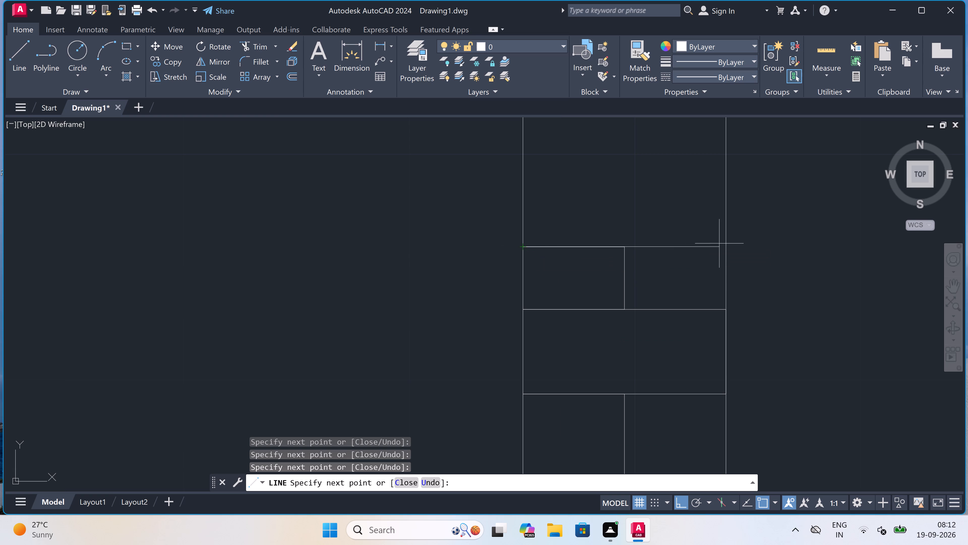
pyautogui.click(725, 243)
# Continue the left wall's brickwork with a plain full-width course and a course about 4" high split at mid-wall.
pyautogui.scroll(-8, 729, 197)
pyautogui.scroll(4, 737, 177)
pyautogui.scroll(1, 667, 292)
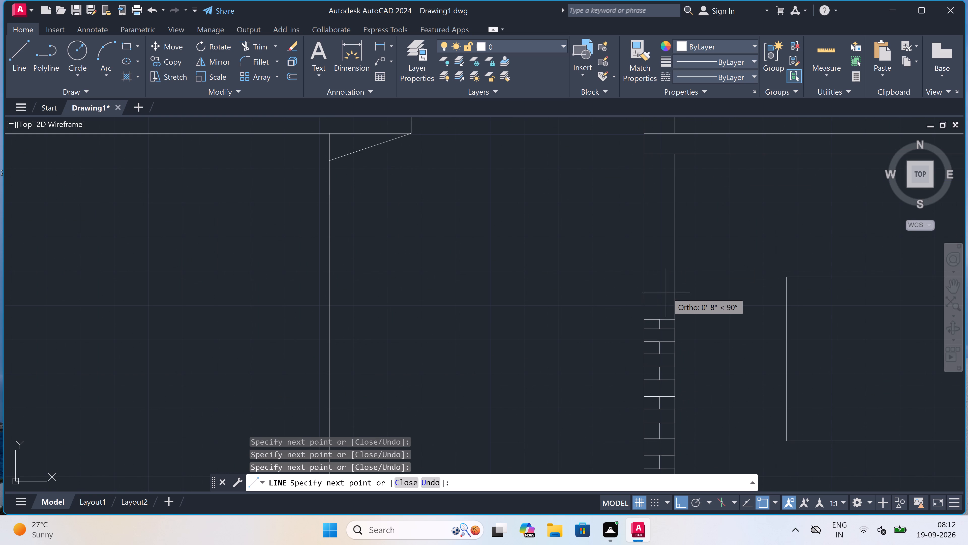
pyautogui.scroll(1, 667, 292)
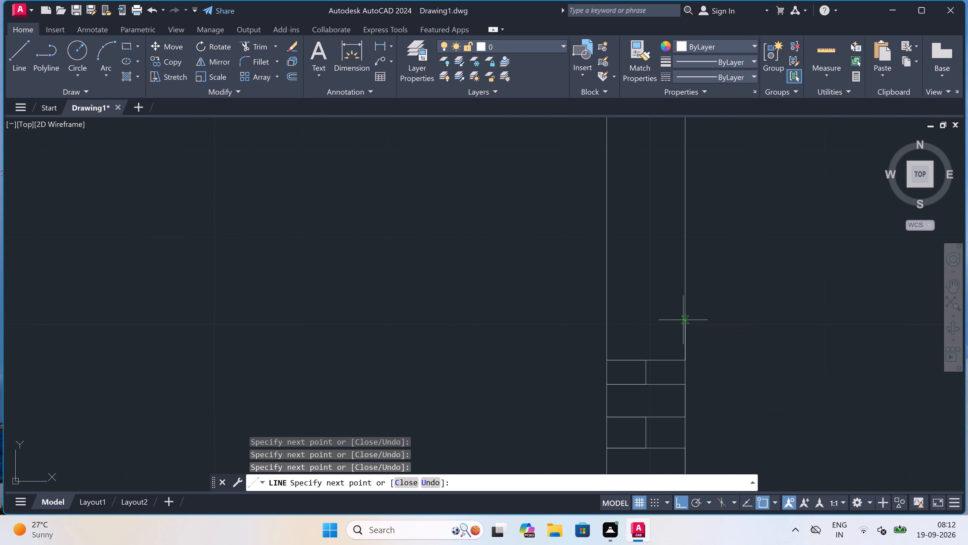
pyautogui.click(683, 320)
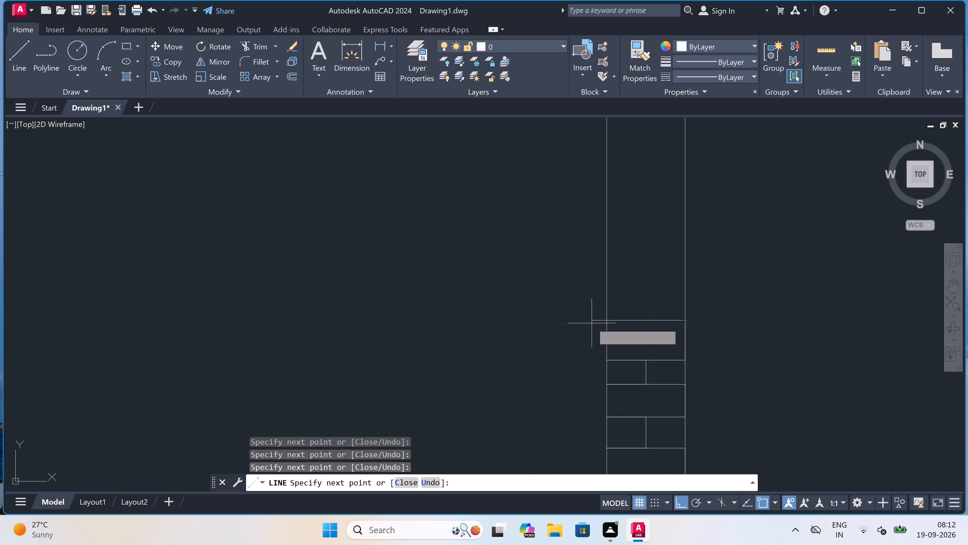
pyautogui.click(604, 319)
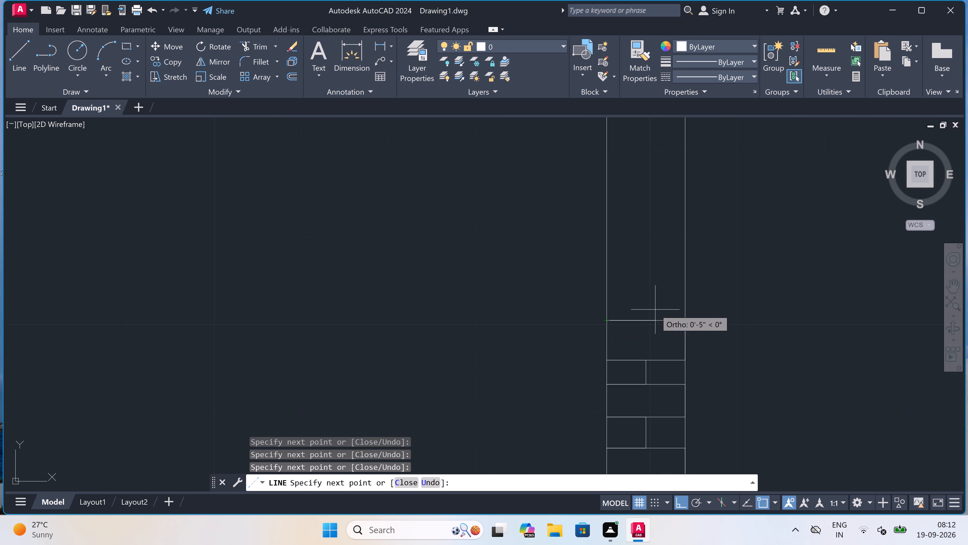
pyautogui.click(644, 321)
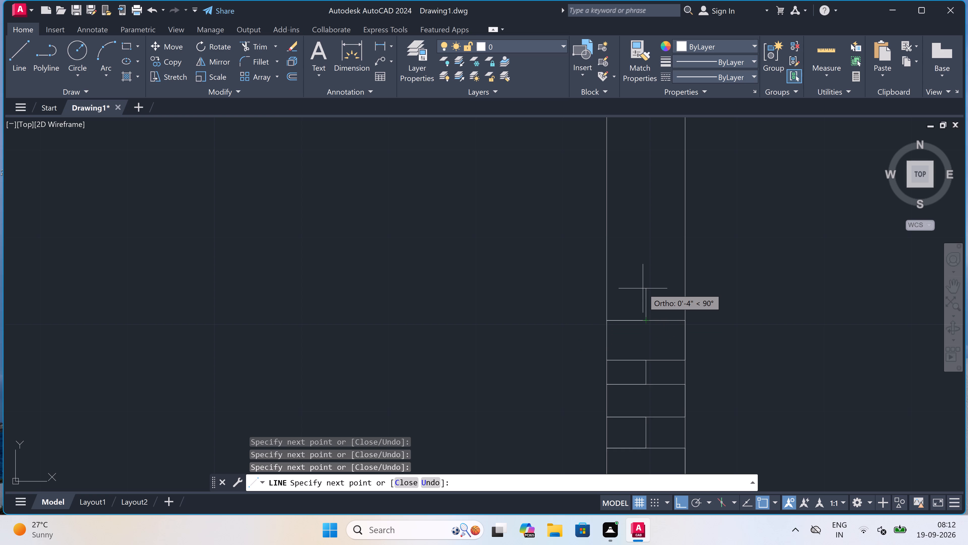
pyautogui.click(643, 288)
pyautogui.click(606, 289)
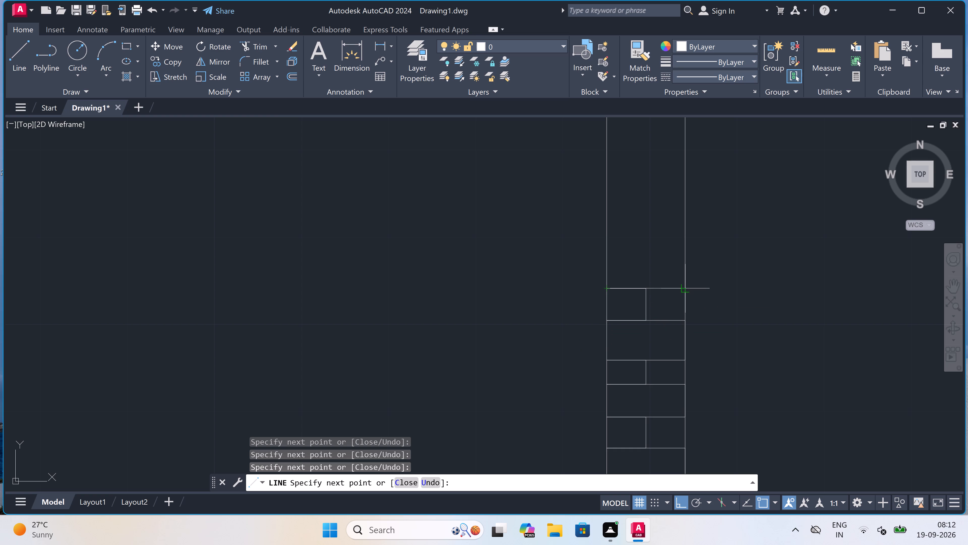
pyautogui.click(687, 288)
# Stack one more plain course and one mid-split course about 4" high, closing the top joint at the wall's inner face.
pyautogui.click(686, 253)
pyautogui.click(603, 253)
pyautogui.moveTo(645, 252); pyautogui.dragTo(645, 250)
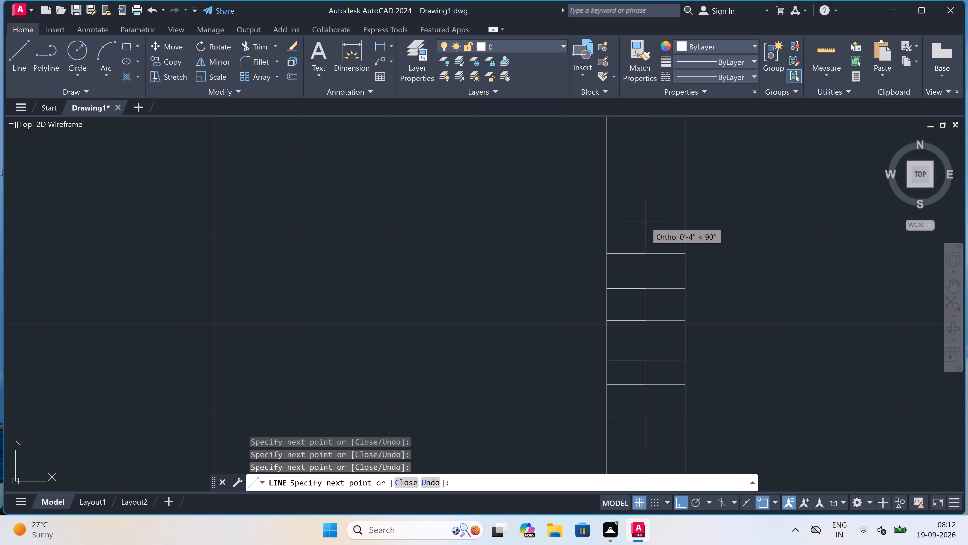
pyautogui.click(645, 222)
pyautogui.click(607, 222)
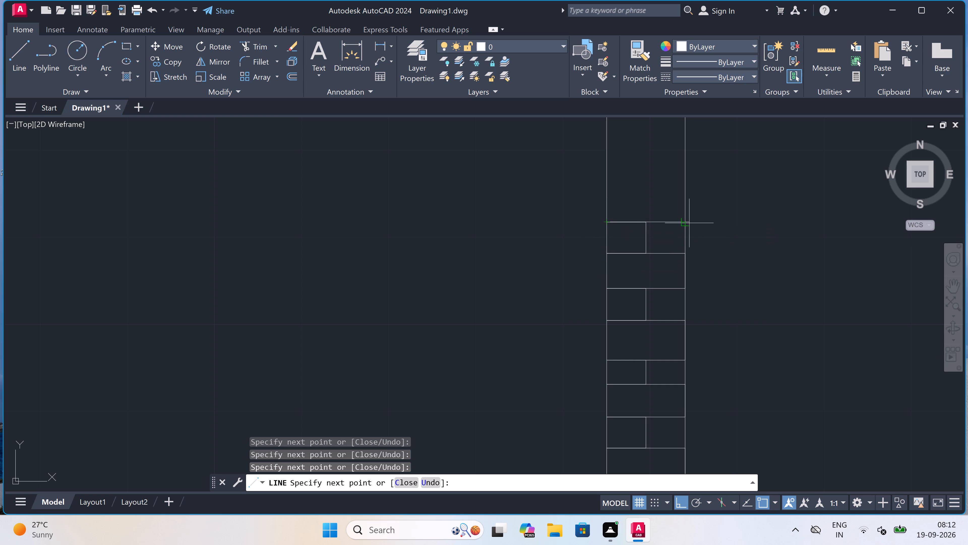
pyautogui.click(683, 220)
# Draw another plain full-width course and a course with a vertical joint at mid-wall on top of the left wall's bricks.
pyautogui.scroll(-5, 652, 239)
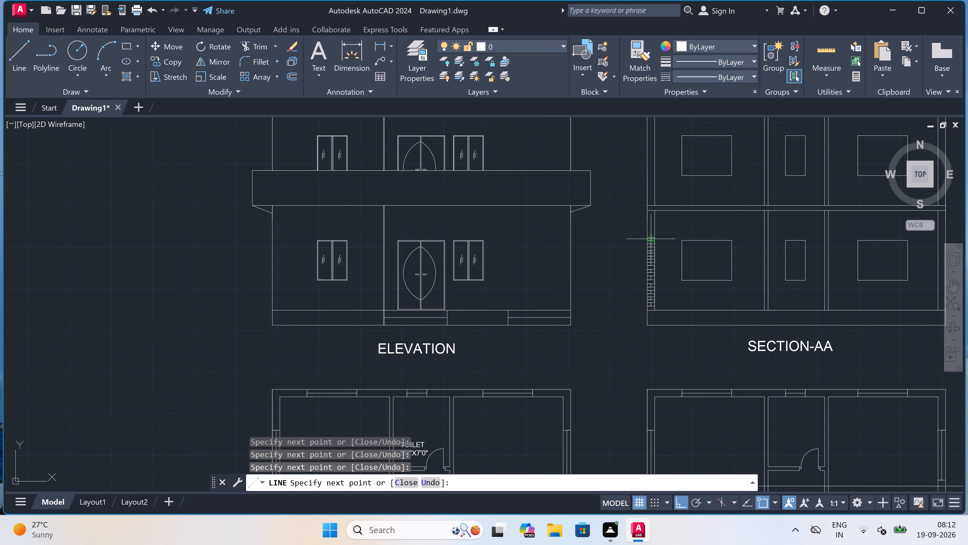
pyautogui.scroll(4, 653, 211)
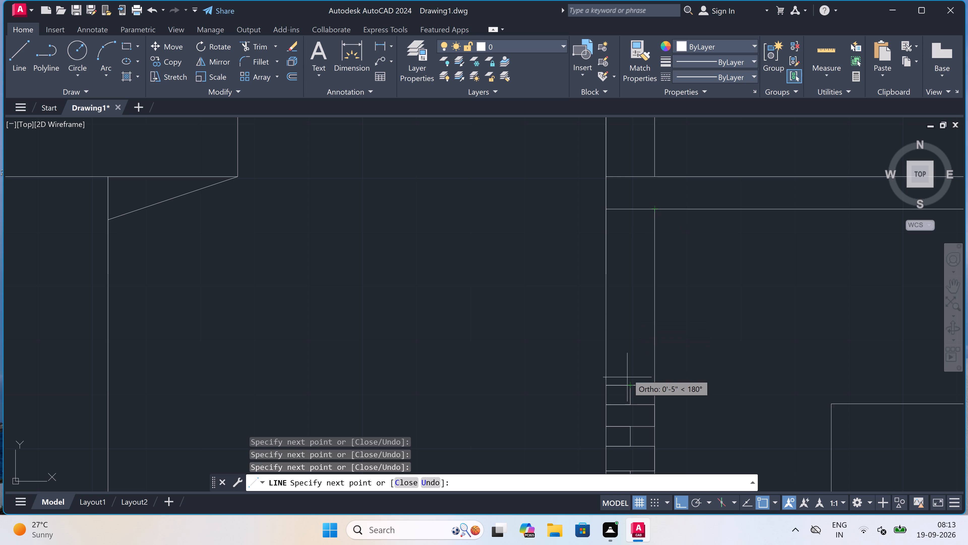
pyautogui.scroll(1, 672, 354)
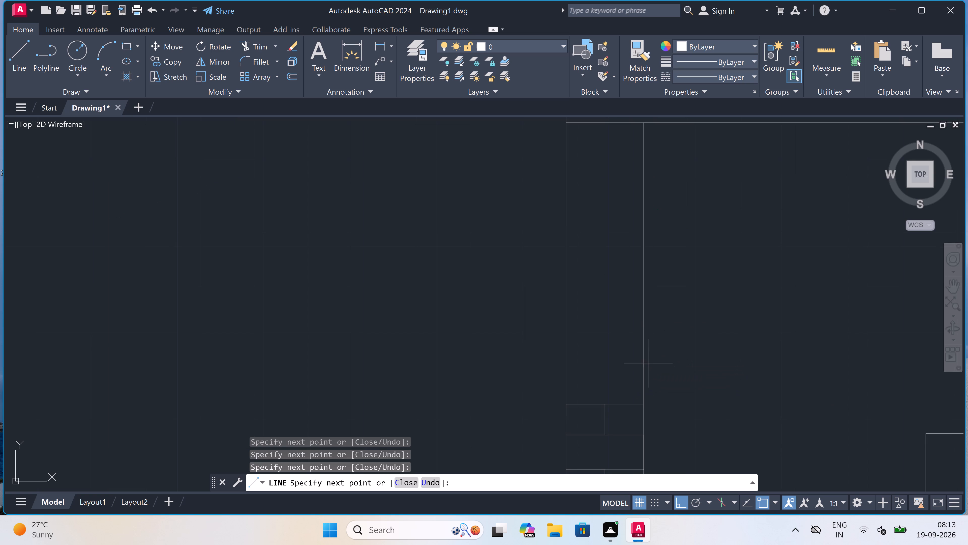
pyautogui.click(642, 359)
pyautogui.click(563, 363)
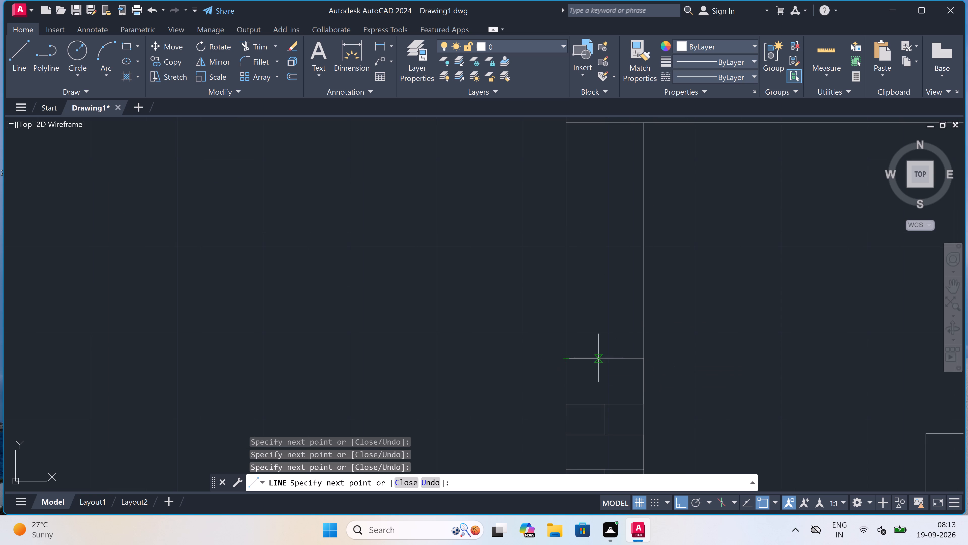
pyautogui.click(605, 358)
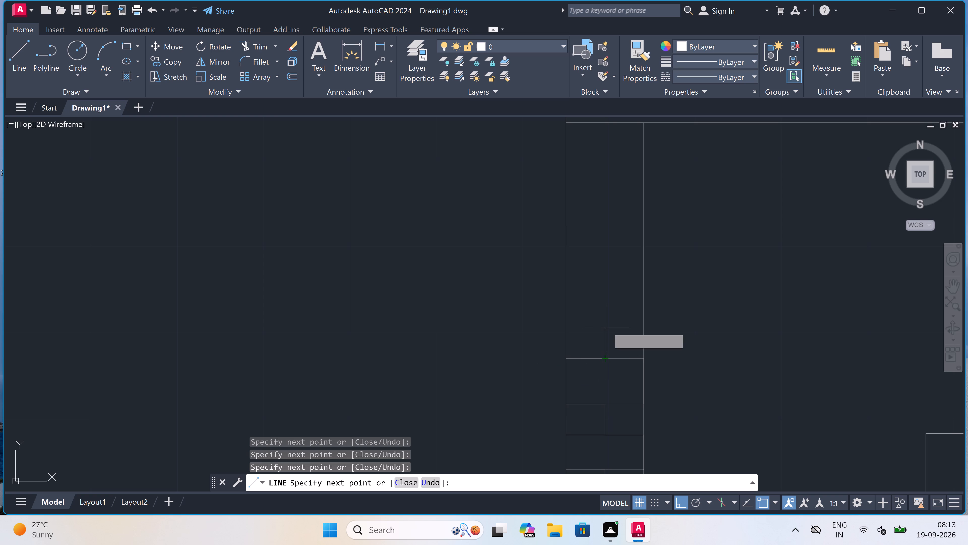
pyautogui.click(605, 323)
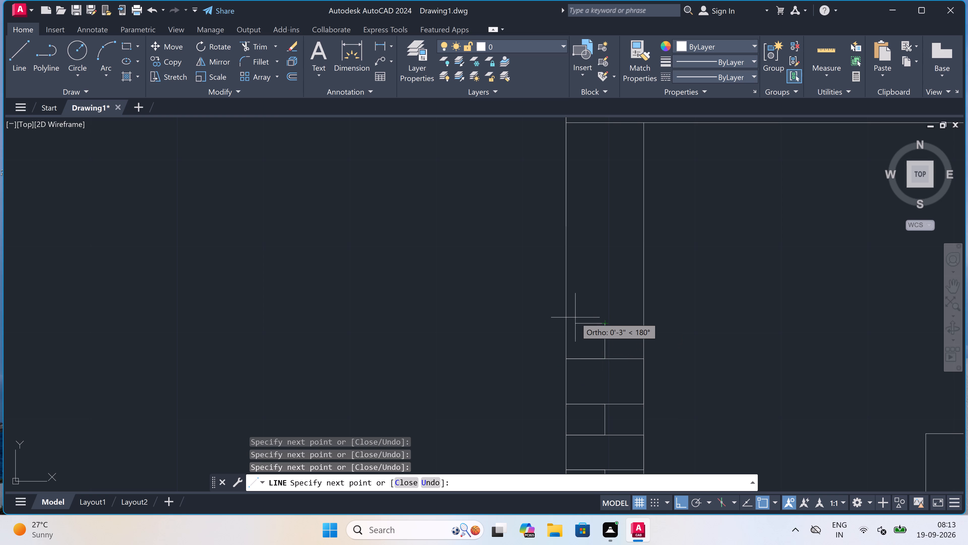
pyautogui.click(568, 323)
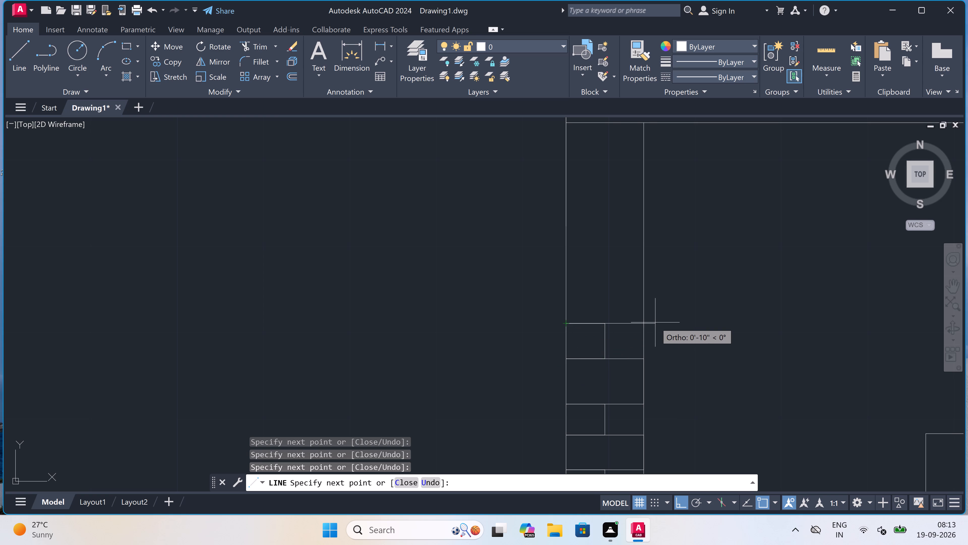
pyautogui.click(642, 325)
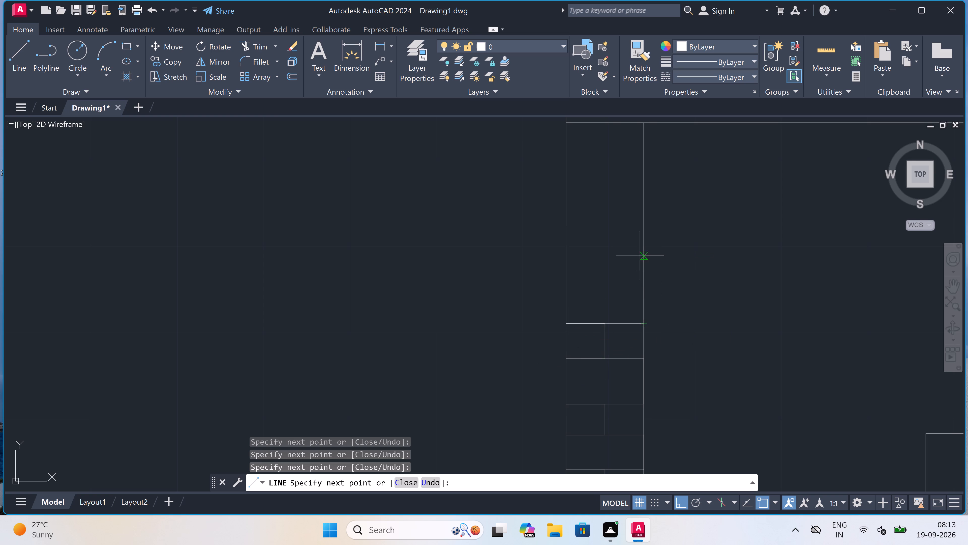
# Extend the left wall's brickwork toward the floor slab with a plain course and a mid-split course about 4" high.
pyautogui.click(641, 277)
pyautogui.click(565, 278)
pyautogui.click(608, 277)
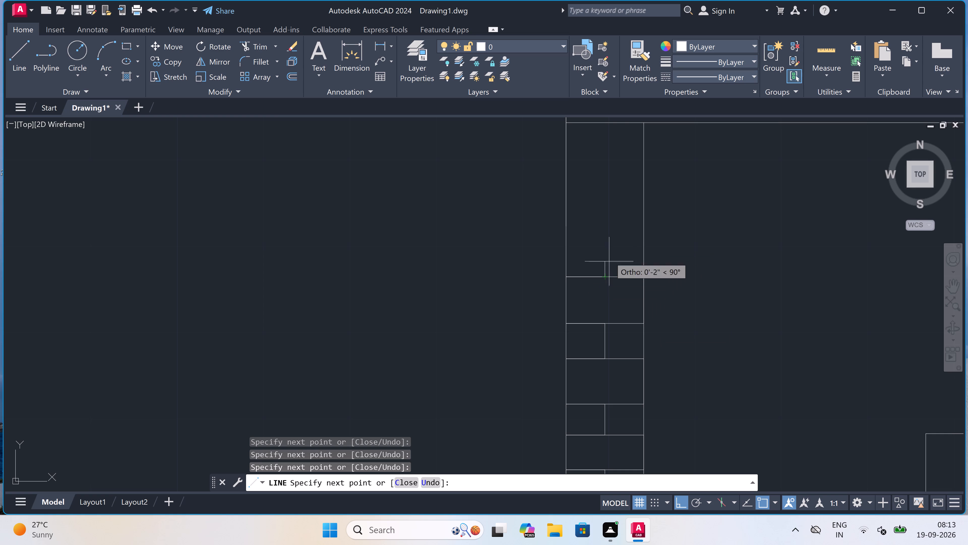
pyautogui.click(605, 243)
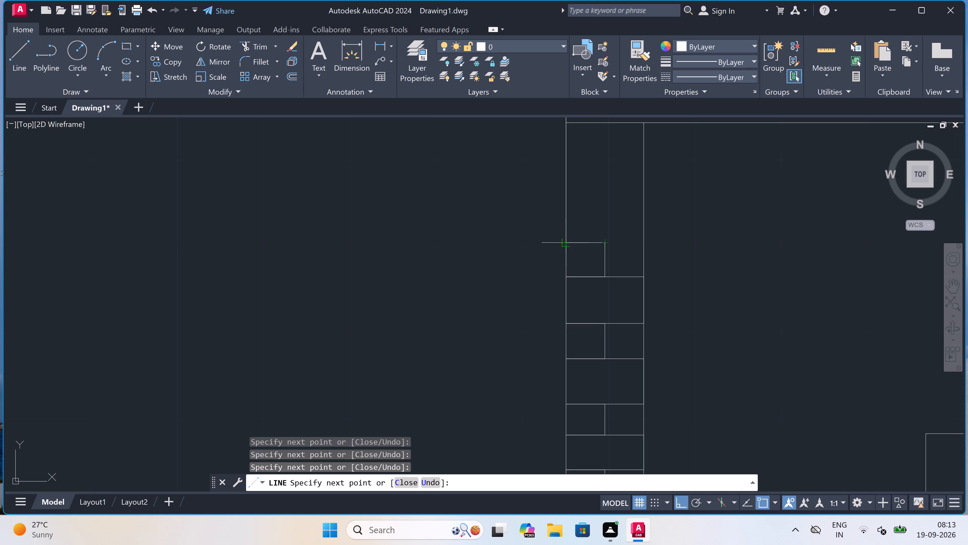
pyautogui.click(565, 243)
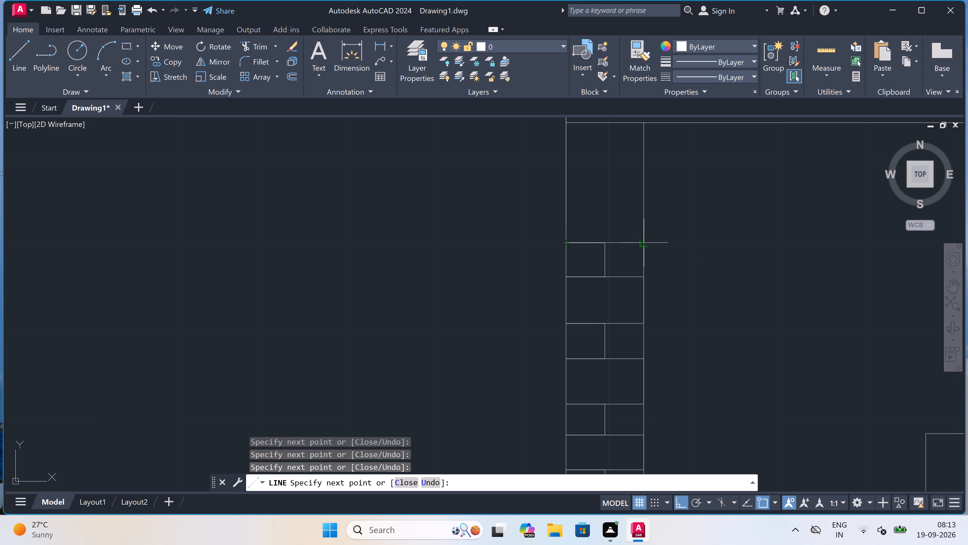
pyautogui.click(644, 246)
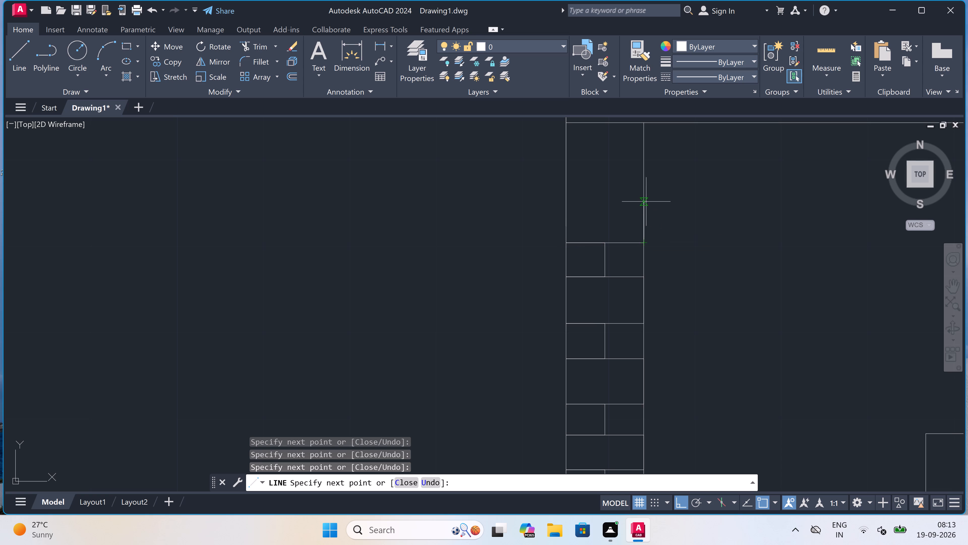
# Finish the ground-floor left wall's brickwork below the slab with a plain full-width course and a mid-split course about 5" high.
pyautogui.click(646, 202)
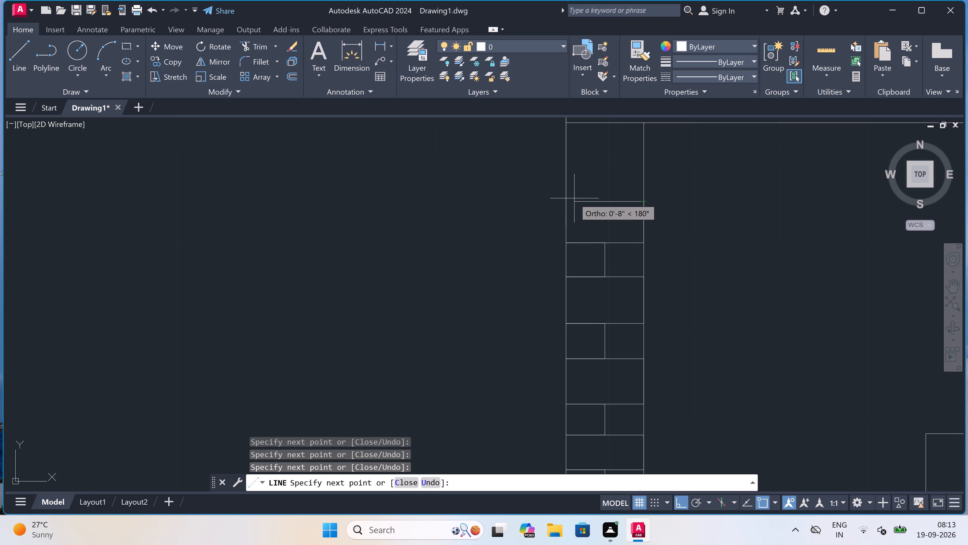
pyautogui.click(568, 202)
pyautogui.scroll(-4, 568, 202)
pyautogui.scroll(4, 571, 189)
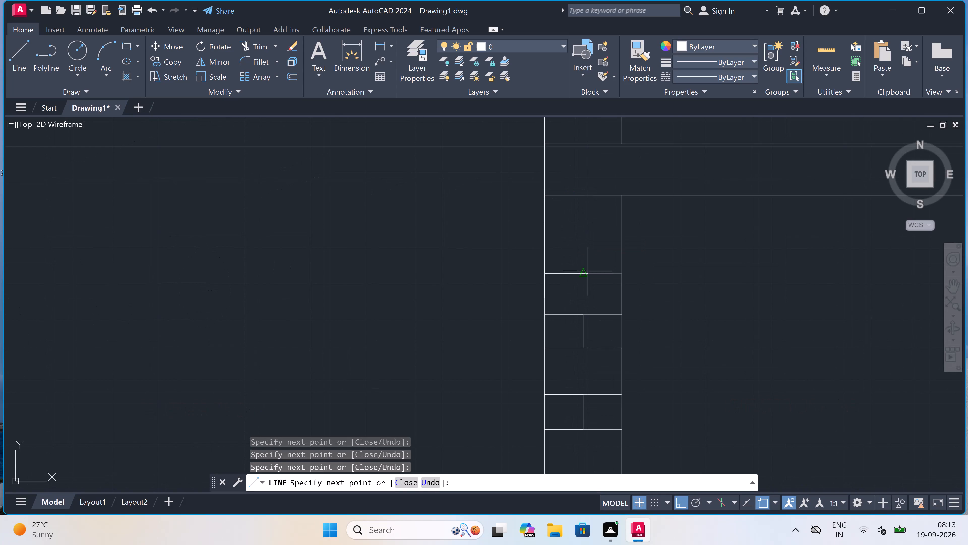
pyautogui.click(586, 272)
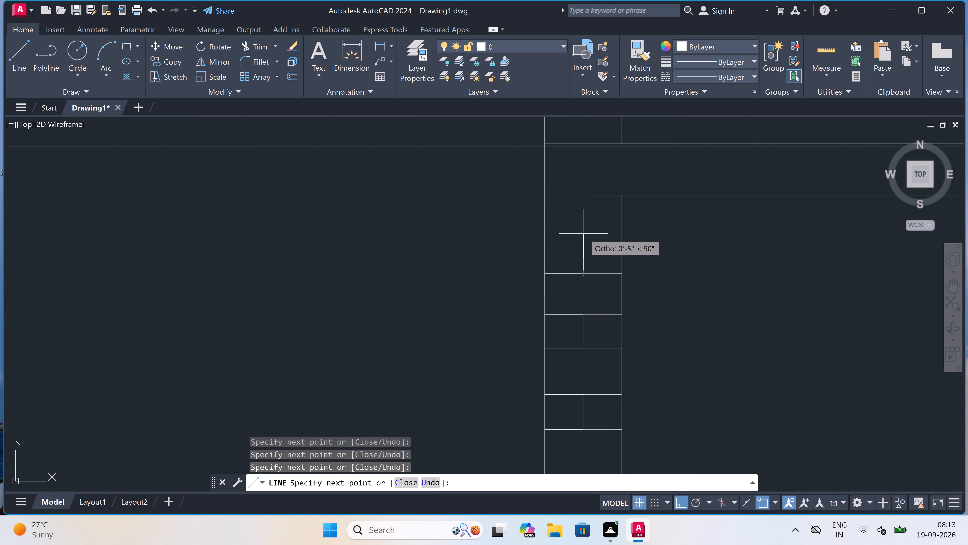
pyautogui.click(584, 234)
pyautogui.click(542, 230)
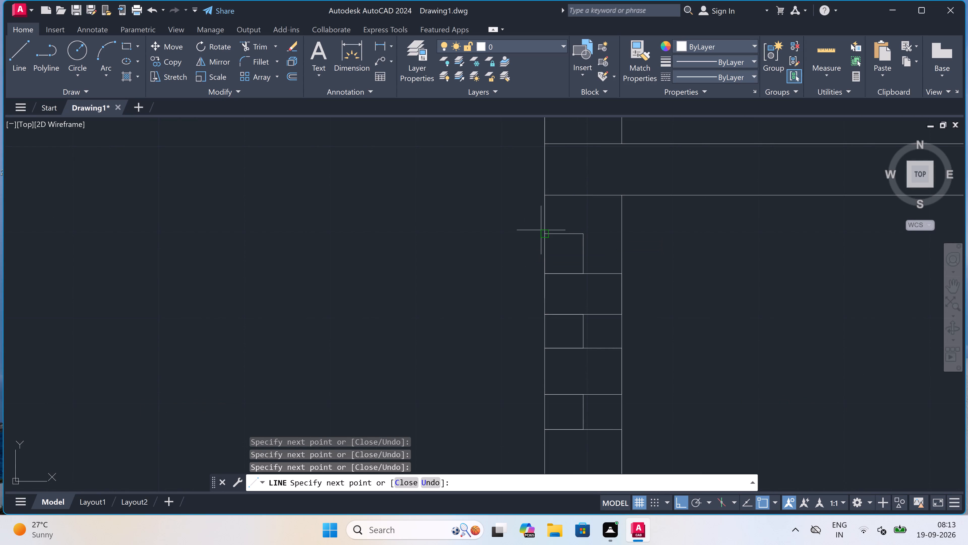
pyautogui.click(620, 237)
pyautogui.press('Escape')
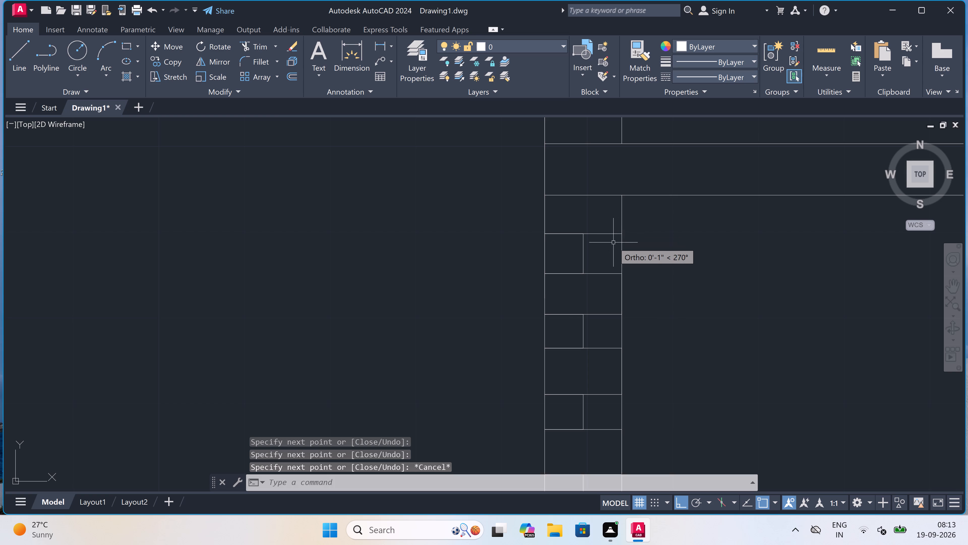
# Start brickwork in Section-AA's first-floor left wall above the slab with a plain full-width course and a mid-split course about 3" high.
pyautogui.scroll(-6, 612, 242)
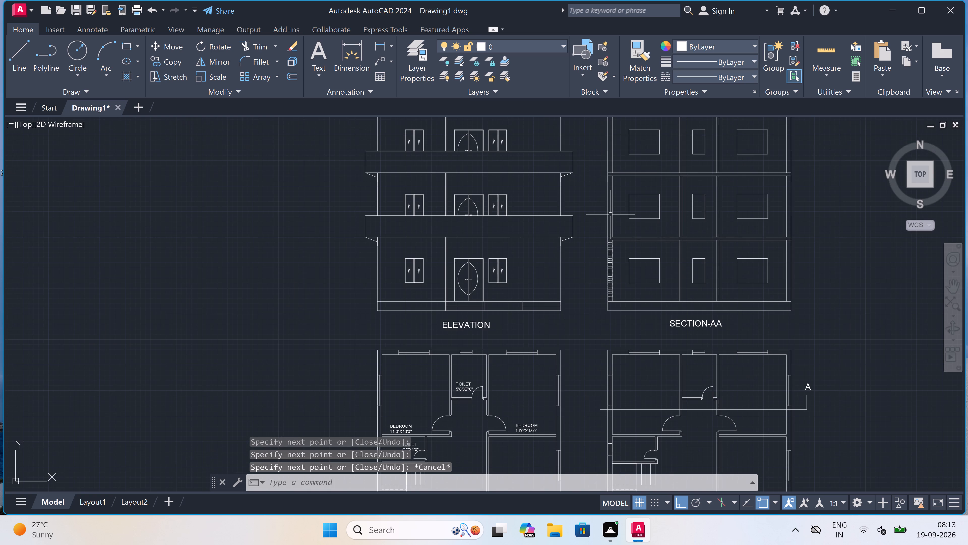
pyautogui.scroll(3, 611, 214)
pyautogui.press('space')
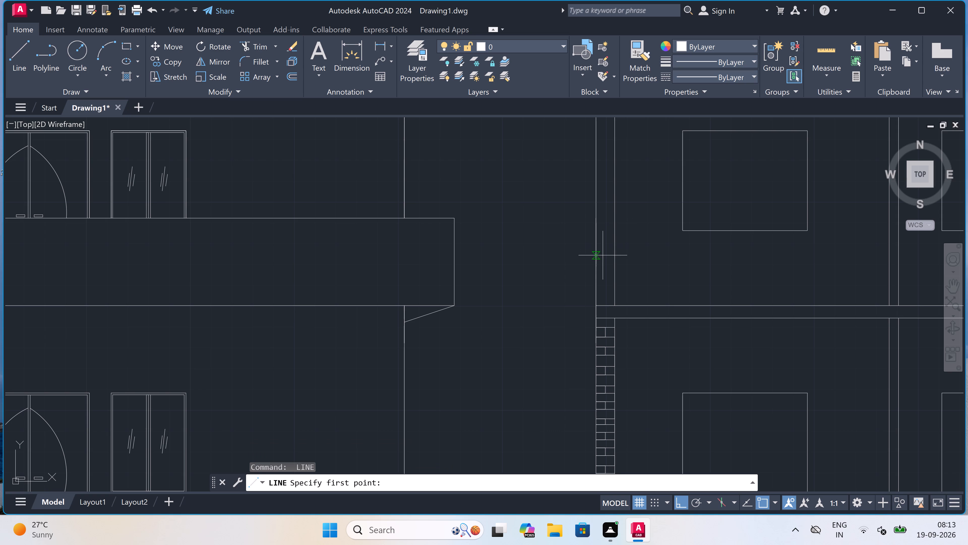
pyautogui.scroll(1, 600, 286)
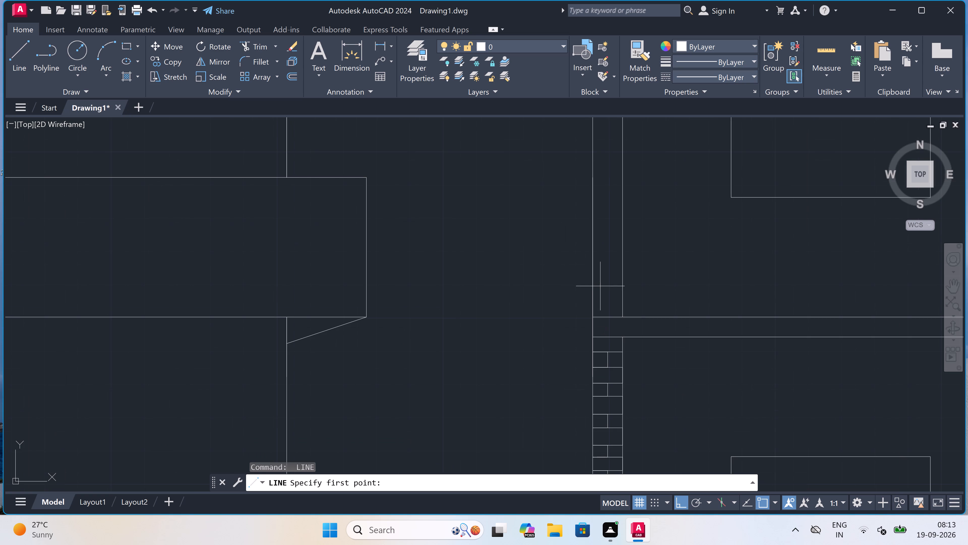
pyautogui.click(591, 298)
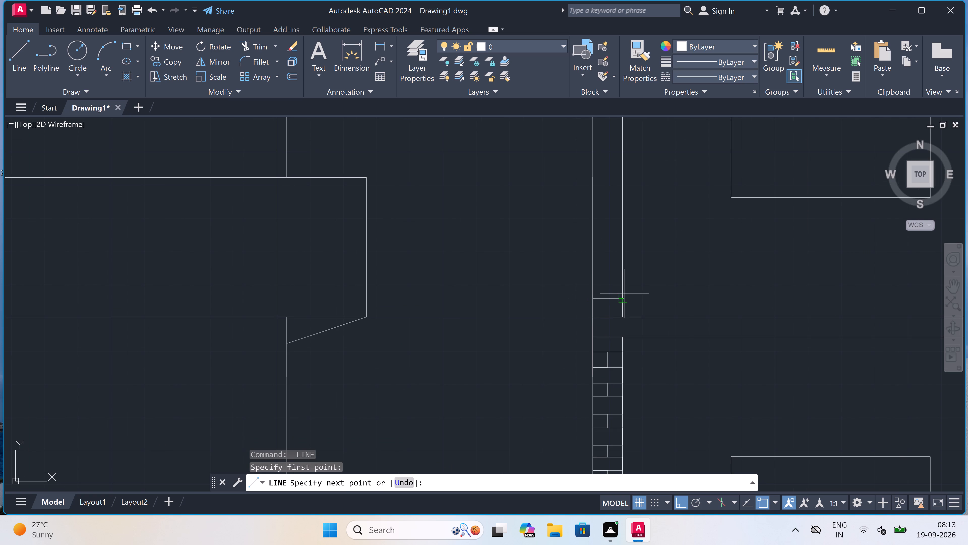
pyautogui.click(623, 298)
pyautogui.scroll(3, 623, 296)
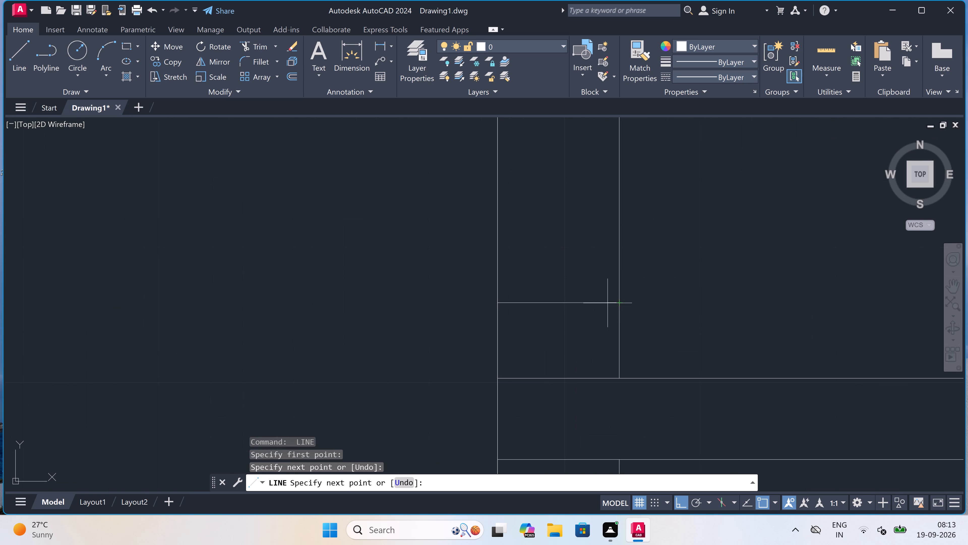
pyautogui.click(555, 303)
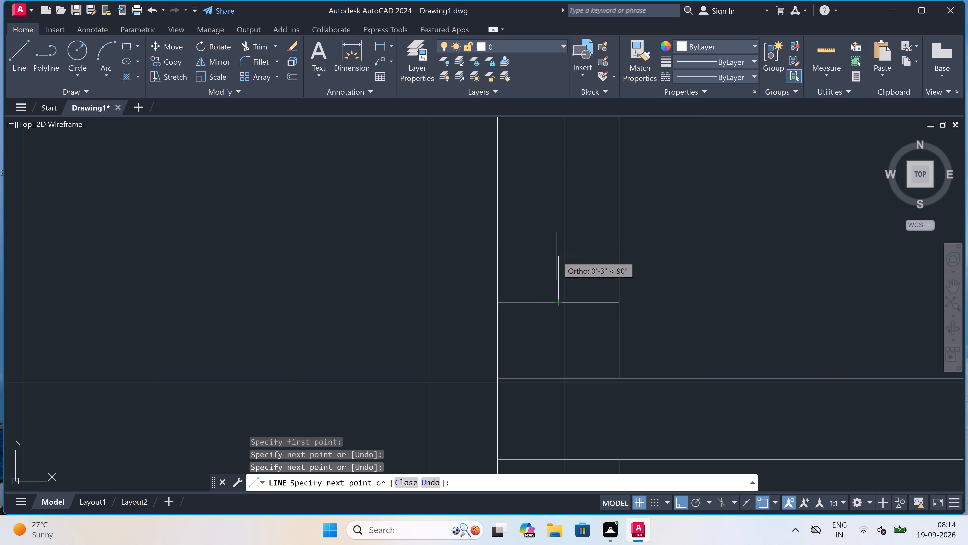
pyautogui.click(557, 255)
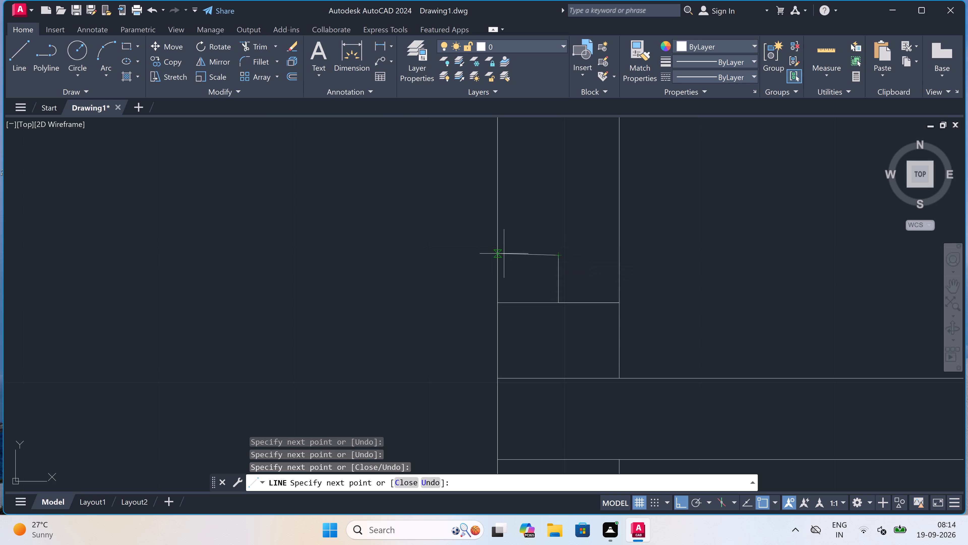
pyautogui.click(497, 257)
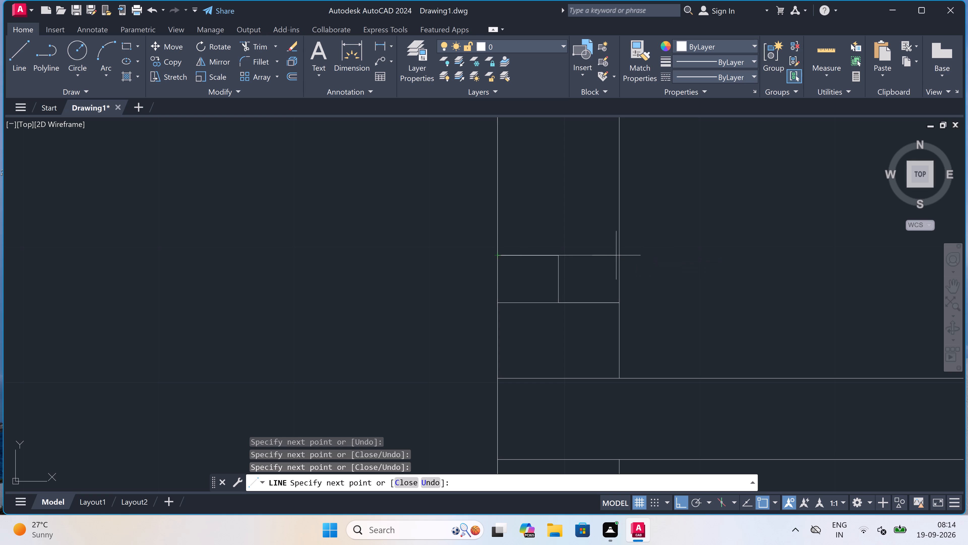
pyautogui.click(619, 252)
# Add a plain course about 5" high and a course with a vertical joint at mid-wall on top of the first-floor left wall's bricks.
pyautogui.scroll(-4, 619, 252)
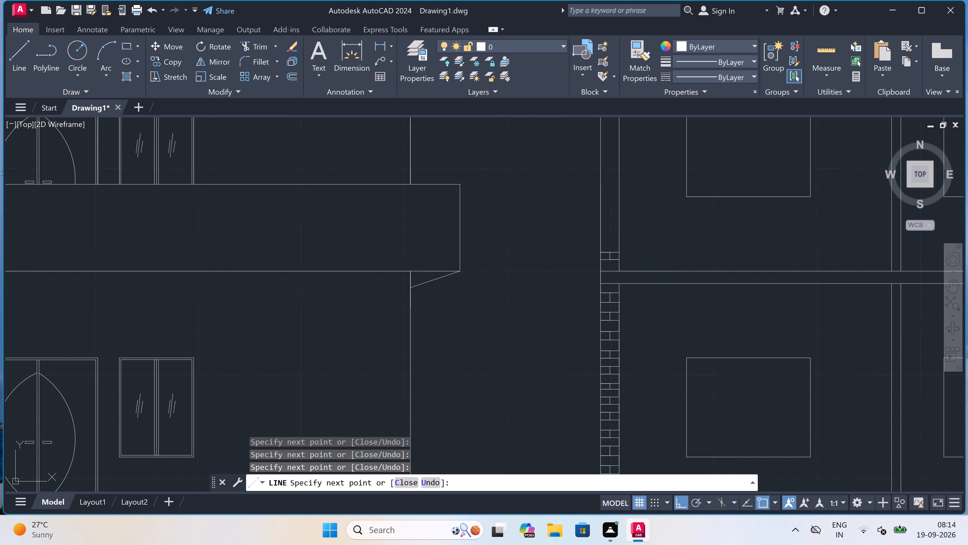
pyautogui.scroll(3, 622, 238)
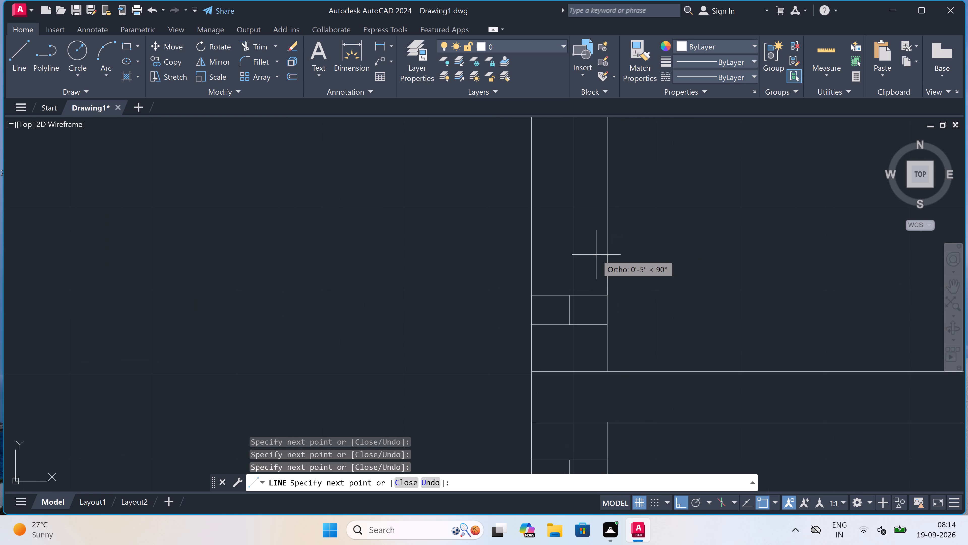
pyautogui.click(606, 254)
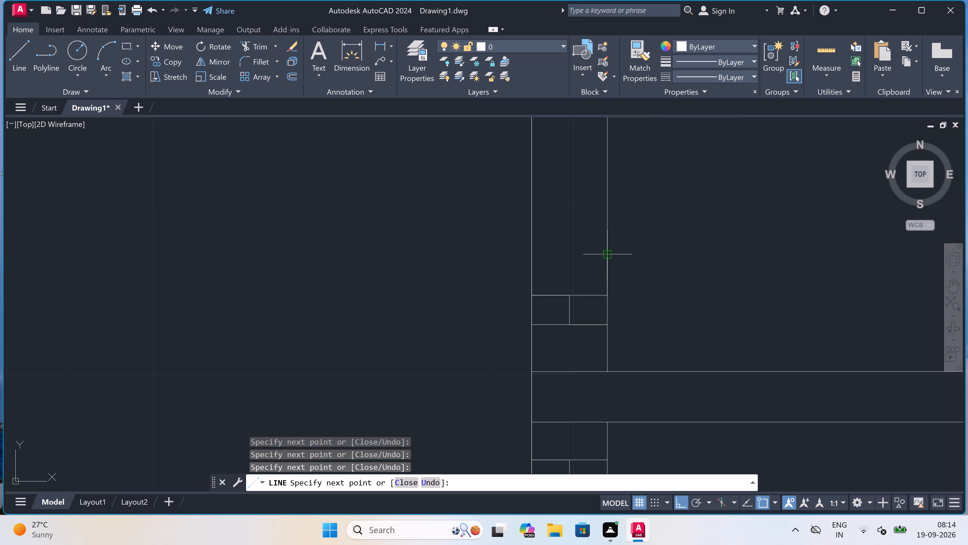
pyautogui.click(529, 256)
pyautogui.click(570, 254)
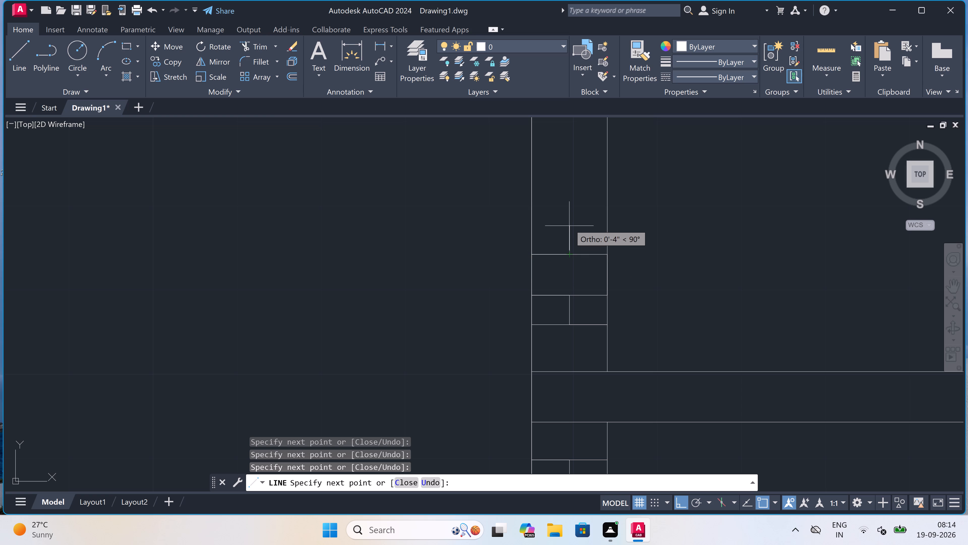
pyautogui.scroll(-1, 569, 220)
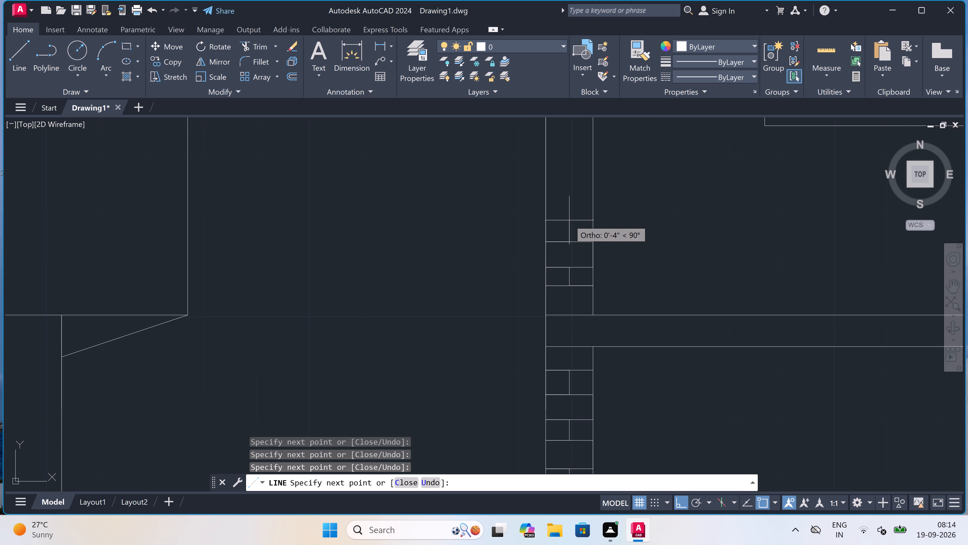
pyautogui.scroll(3, 571, 195)
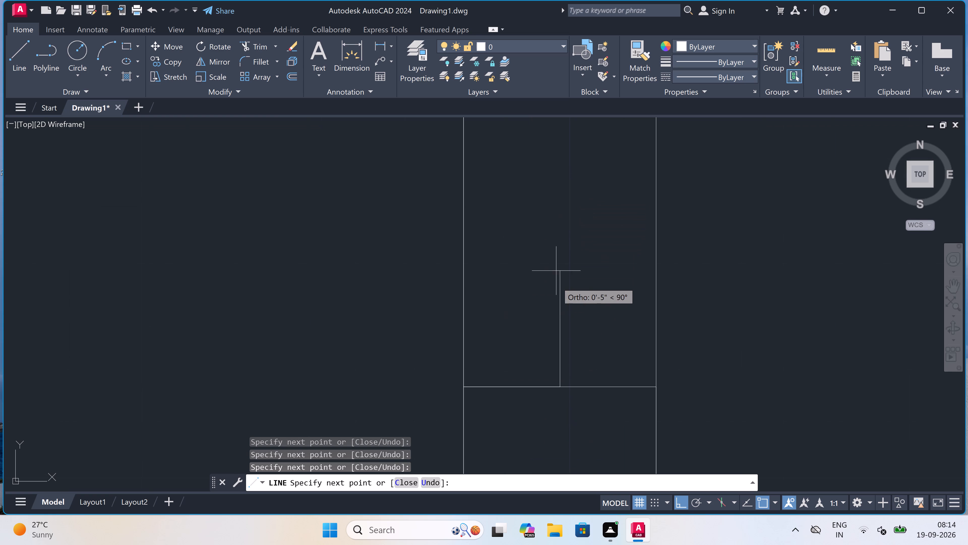
pyautogui.scroll(-2, 562, 315)
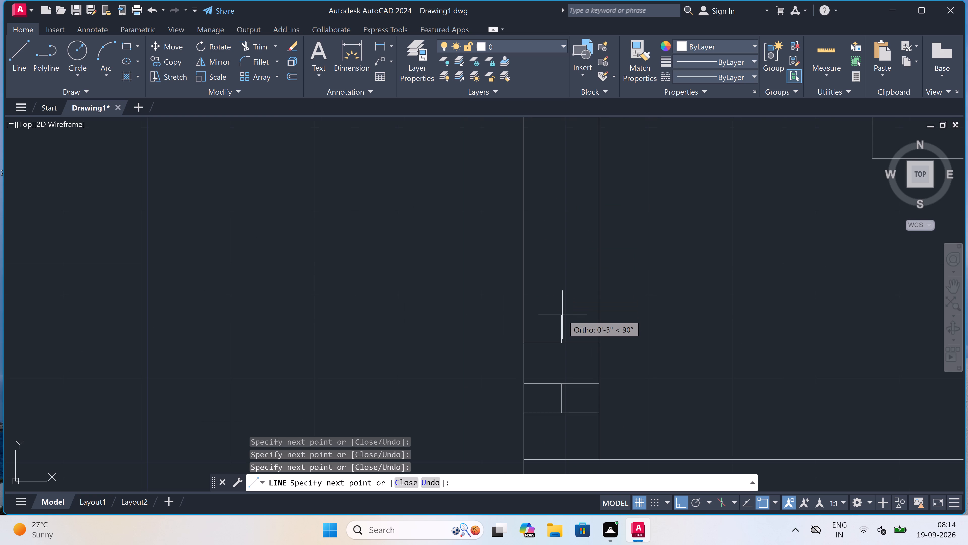
pyautogui.click(562, 310)
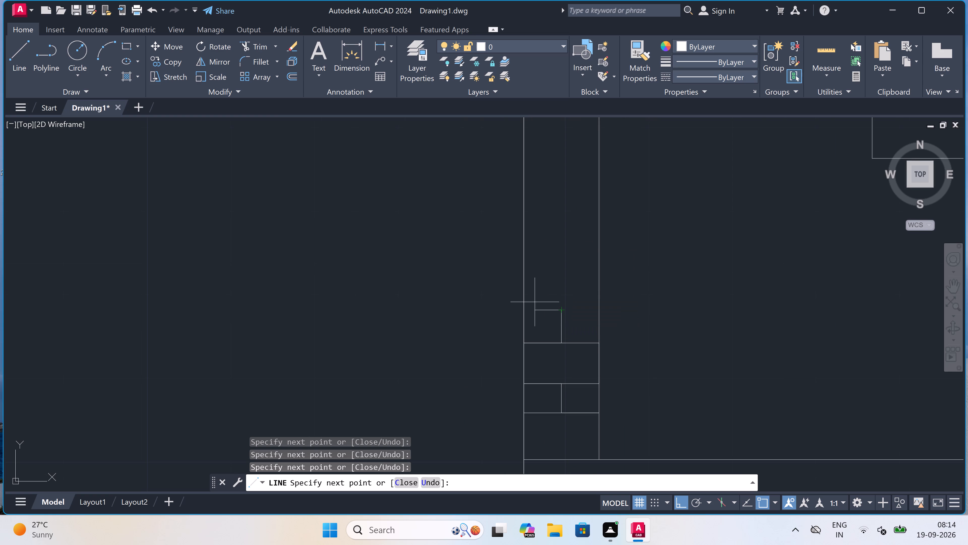
pyautogui.click(526, 311)
pyautogui.click(597, 308)
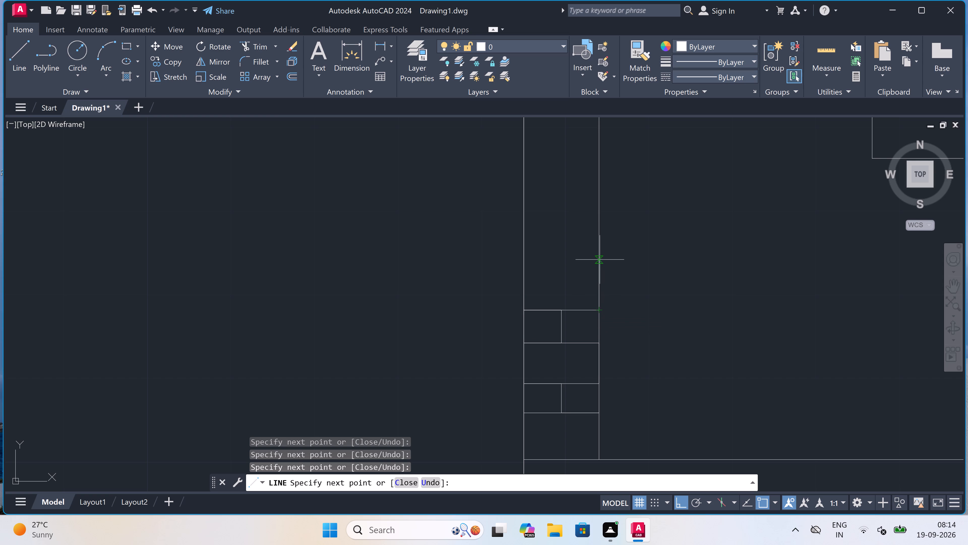
# Stack another plain full-width course and a mid-split course on the first-floor left wall, closing the top joint at its inner face.
pyautogui.click(598, 268)
pyautogui.click(526, 271)
pyautogui.click(558, 270)
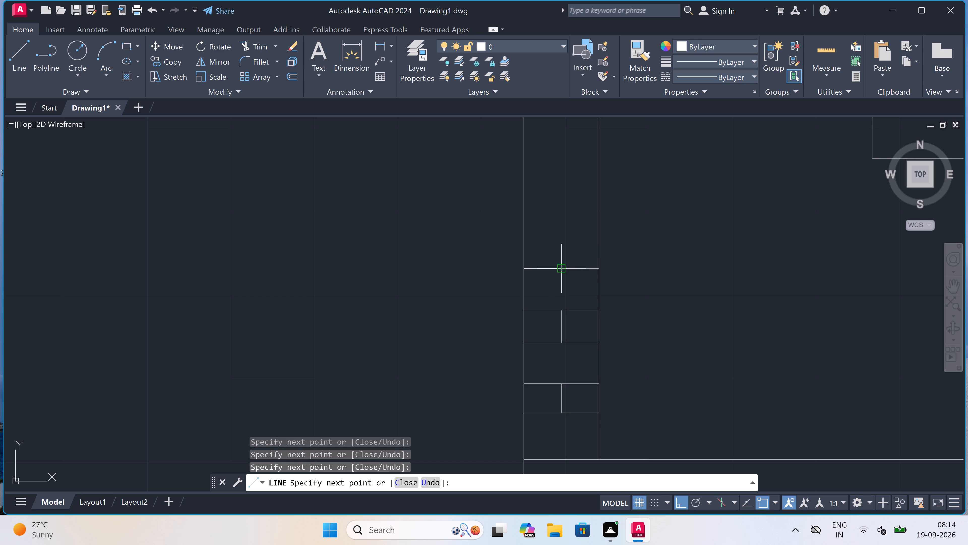
pyautogui.click(562, 232)
pyautogui.click(520, 231)
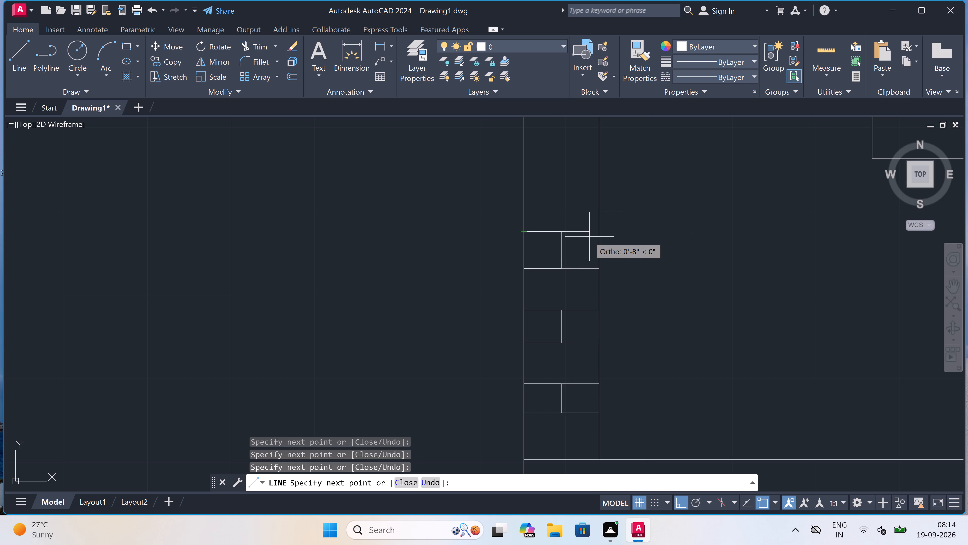
pyautogui.click(601, 231)
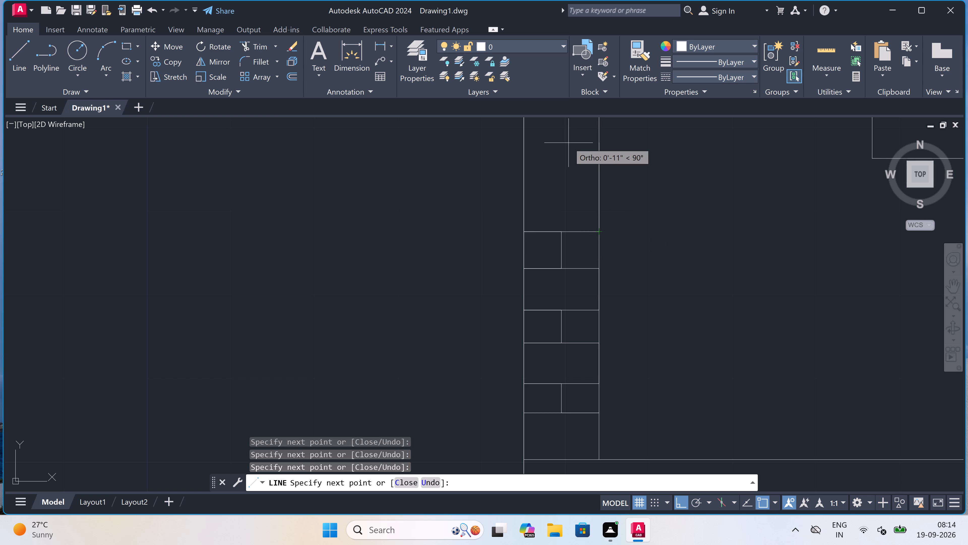
# Add a plain full-width course and a mid-split course about 4" high on top of the first-floor left wall's bricks in Section-AA.
pyautogui.scroll(2, 587, 173)
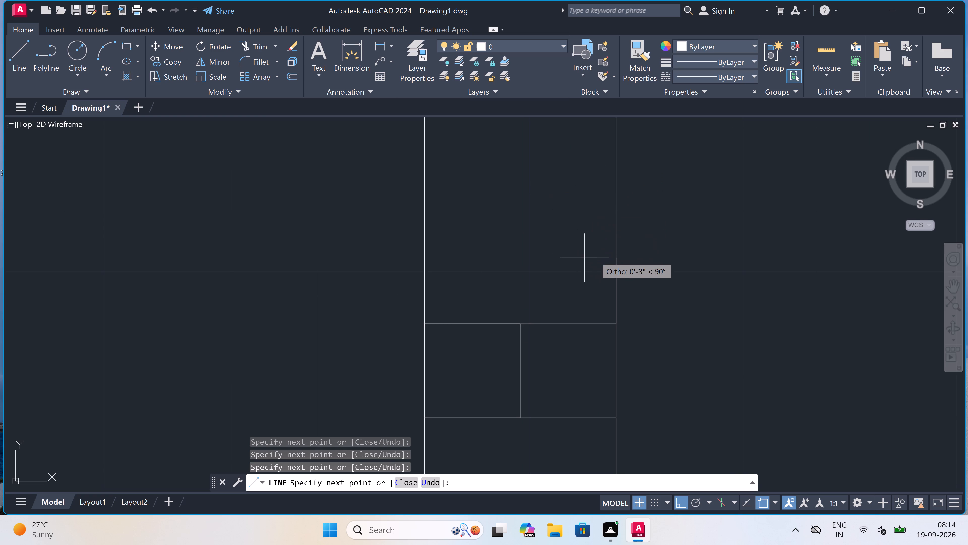
pyautogui.click(616, 250)
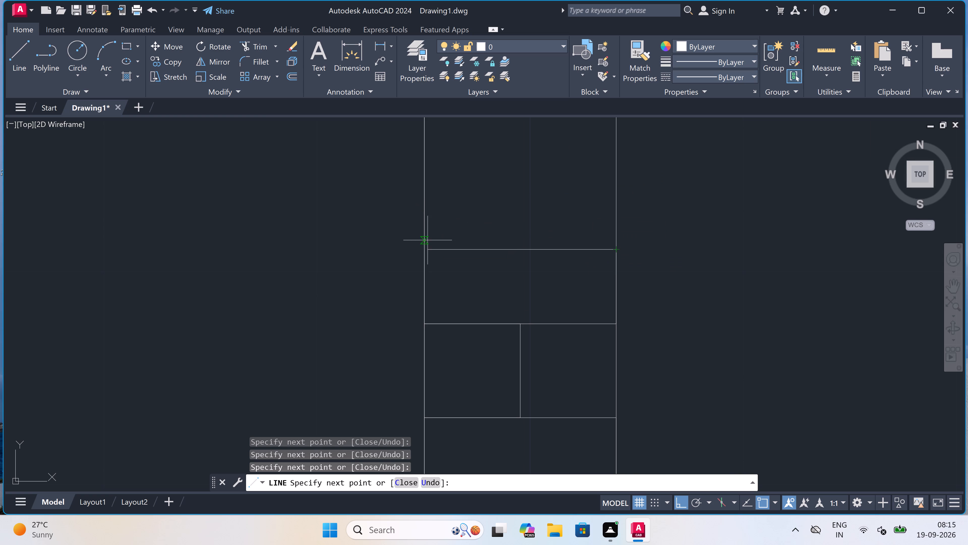
pyautogui.click(425, 250)
pyautogui.click(520, 251)
pyautogui.scroll(-3, 520, 249)
pyautogui.scroll(1, 520, 249)
pyautogui.scroll(-1, 520, 249)
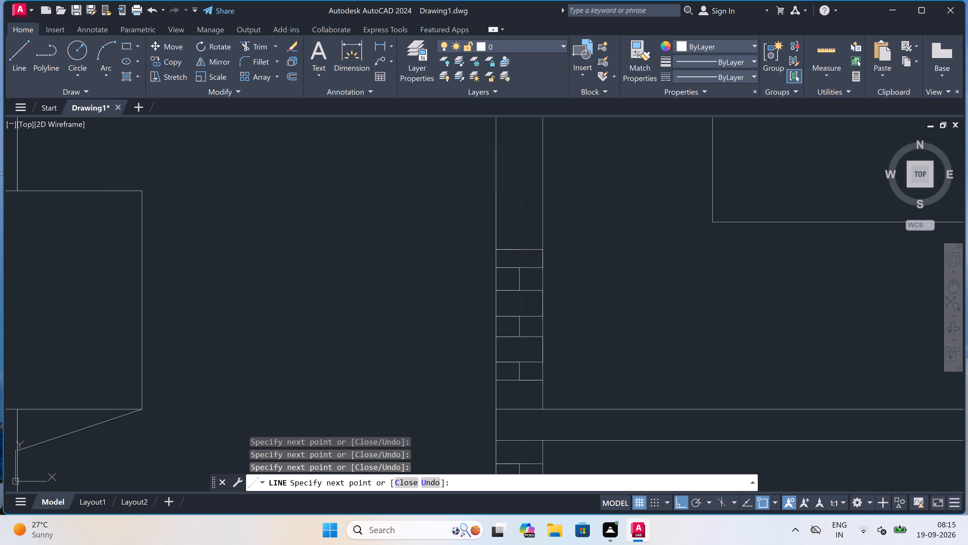
pyautogui.scroll(2, 519, 216)
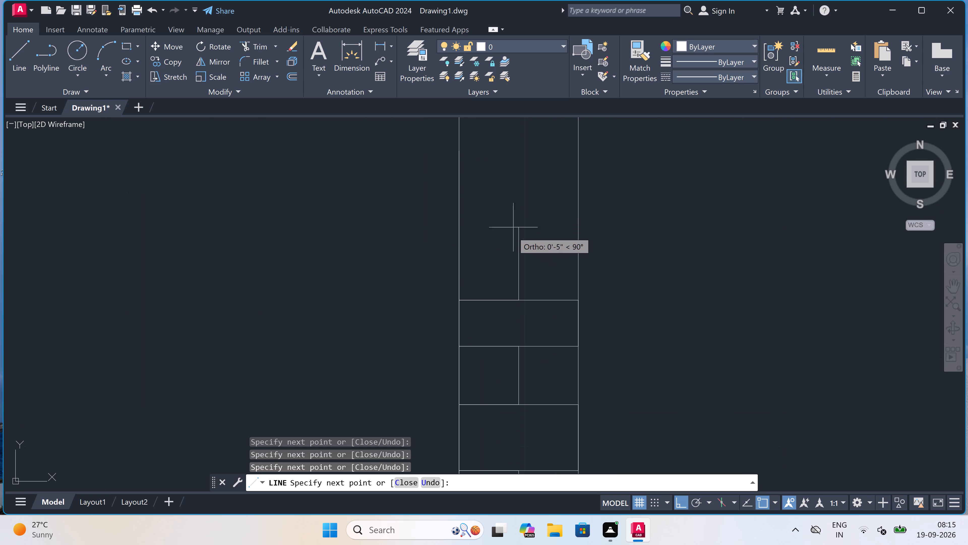
pyautogui.click(518, 249)
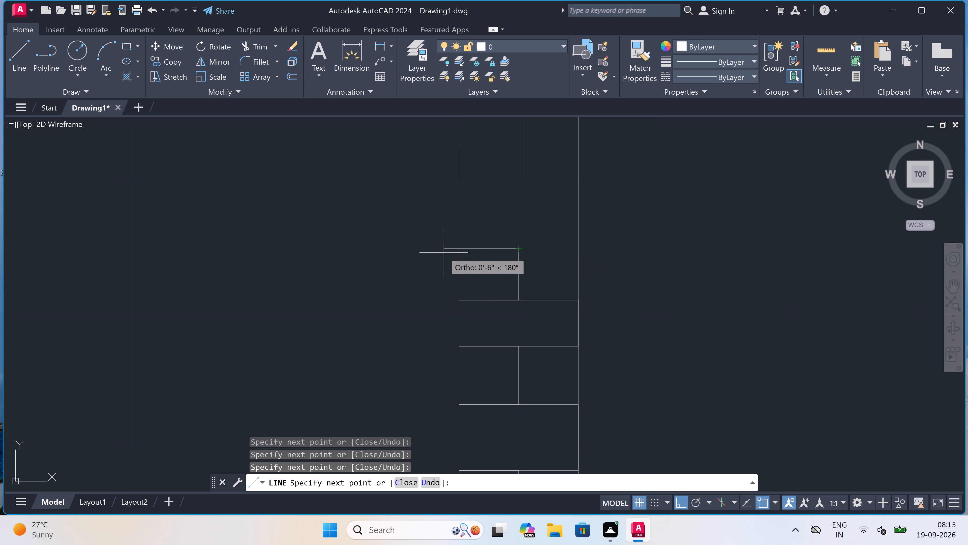
pyautogui.click(457, 247)
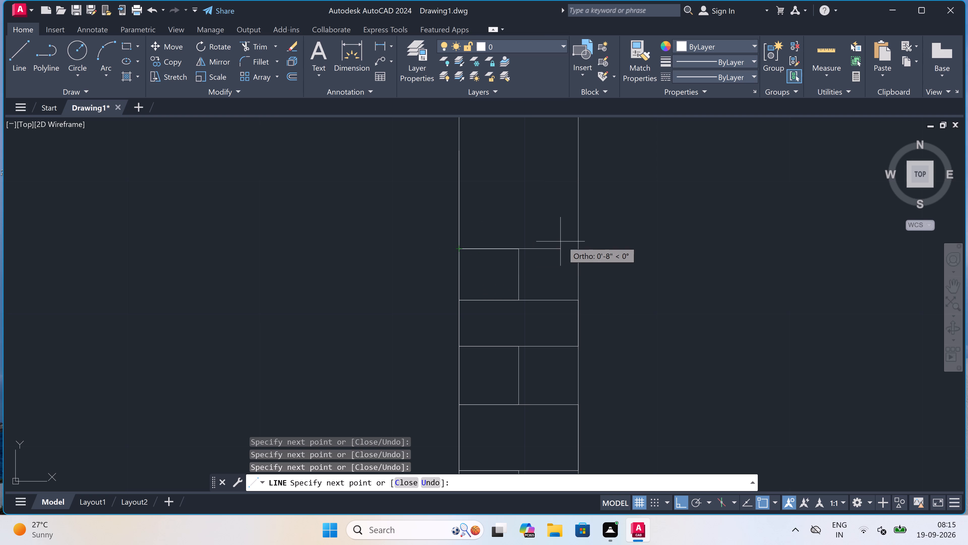
pyautogui.click(580, 249)
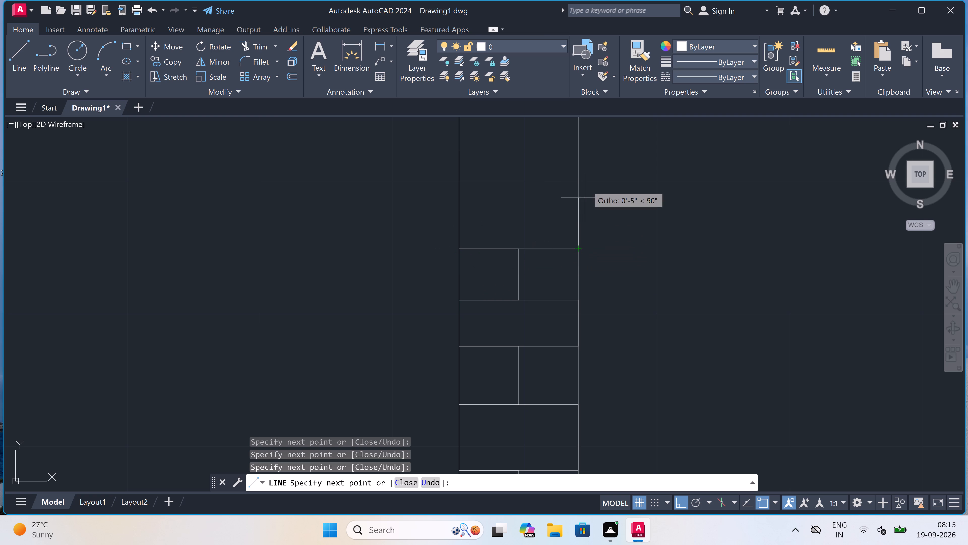
# Stack a plain full-width course and a mid-split course, each about 5" high, on the first-floor left wall's brickwork.
pyautogui.click(579, 189)
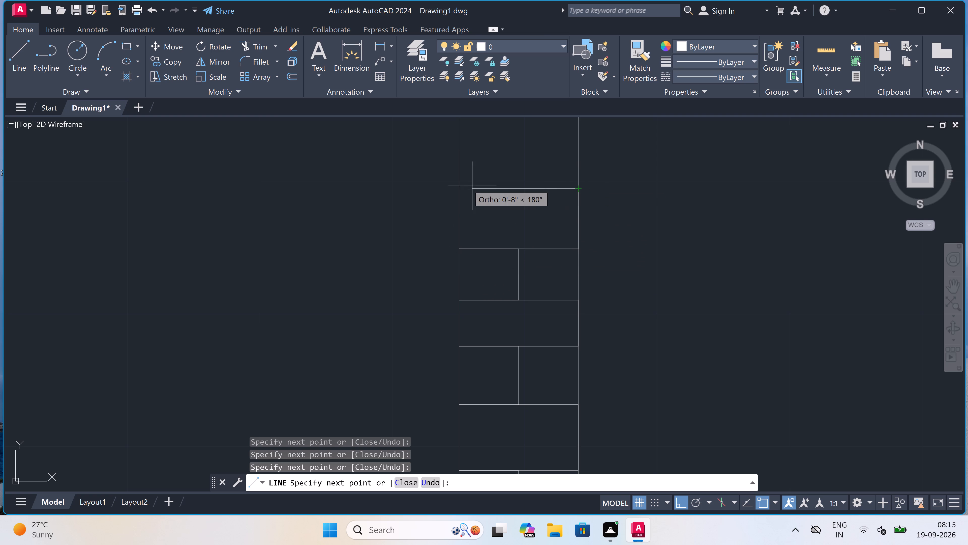
pyautogui.click(462, 190)
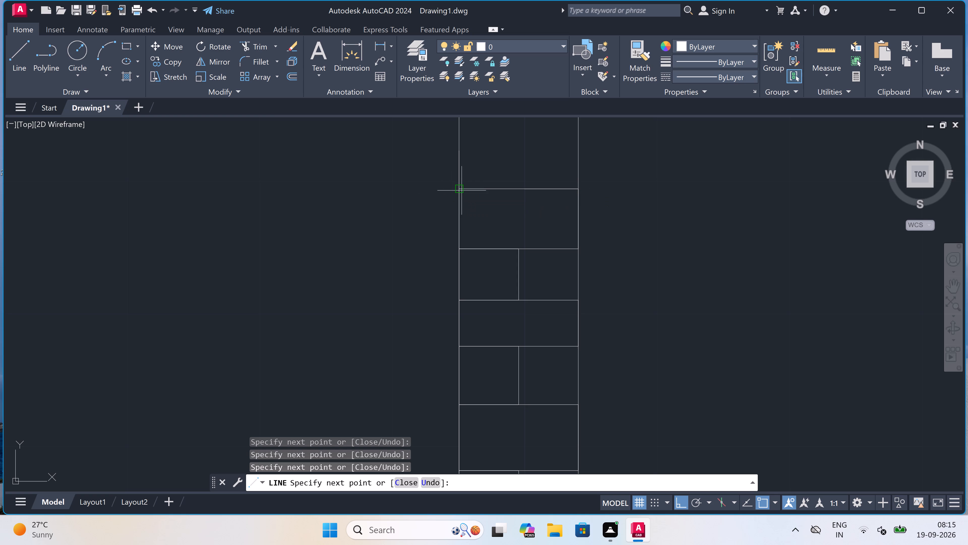
pyautogui.scroll(-4, 462, 191)
pyautogui.scroll(1, 464, 168)
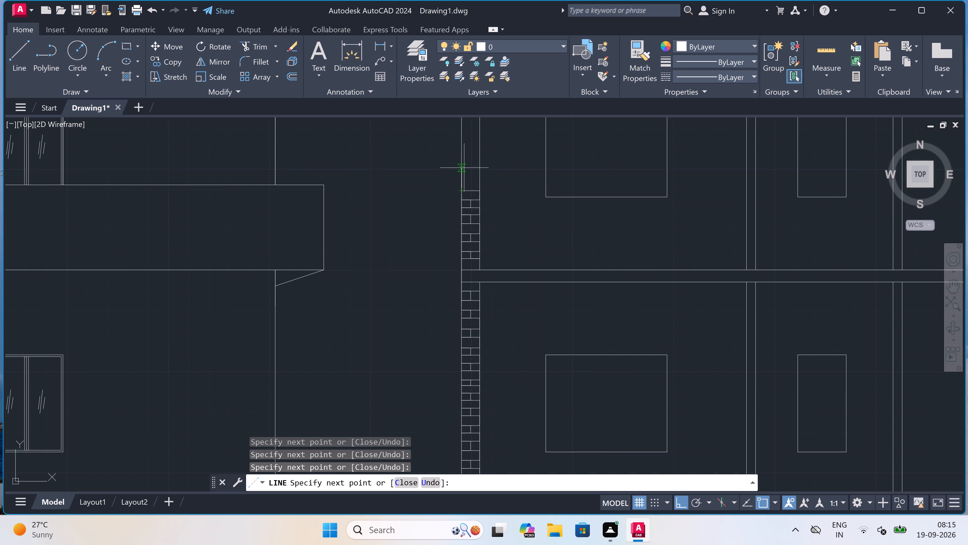
pyautogui.scroll(1, 464, 168)
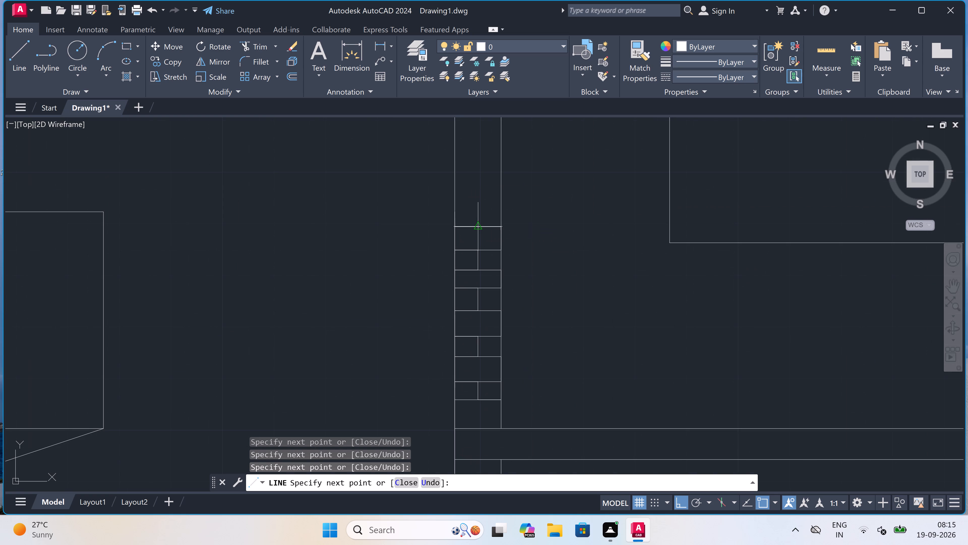
pyautogui.click(480, 226)
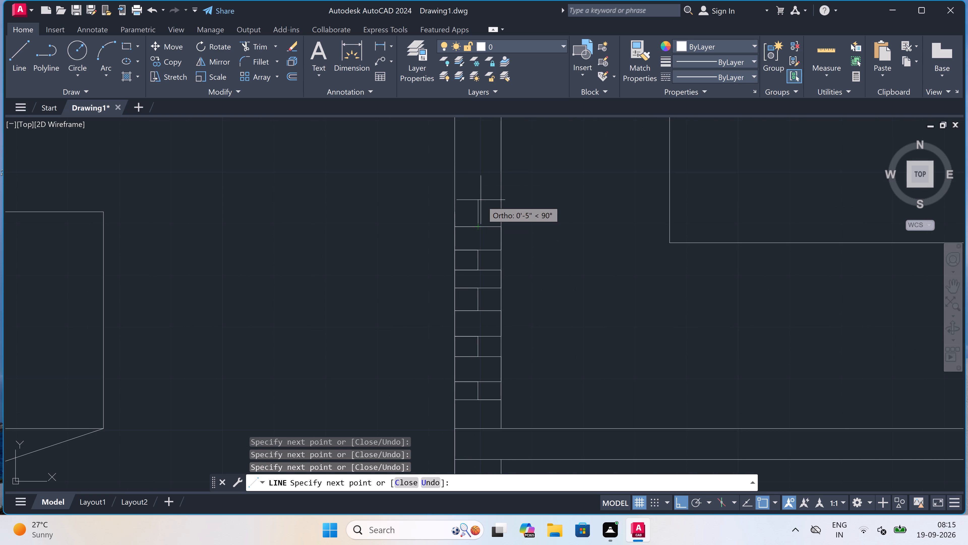
pyautogui.click(481, 200)
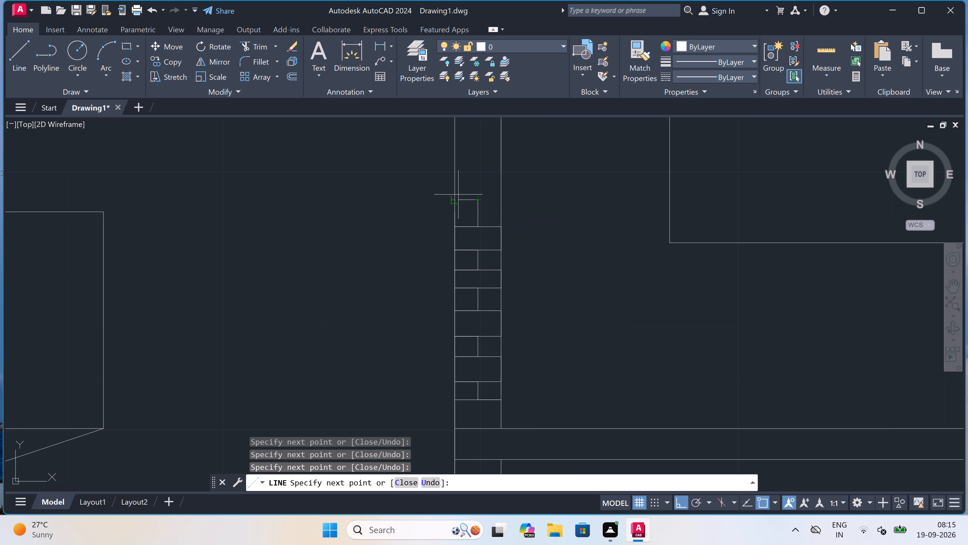
pyautogui.click(455, 198)
pyautogui.click(501, 200)
# Continue the first-floor left wall upward with a plain course about 5" high and a course with a vertical joint at mid-wall.
pyautogui.scroll(-4, 501, 200)
pyautogui.scroll(3, 498, 152)
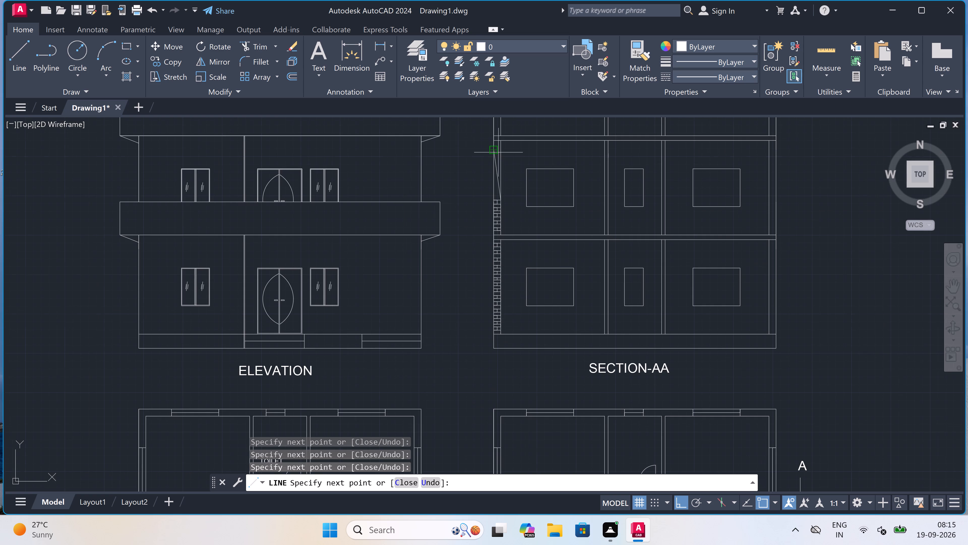
pyautogui.scroll(1, 494, 361)
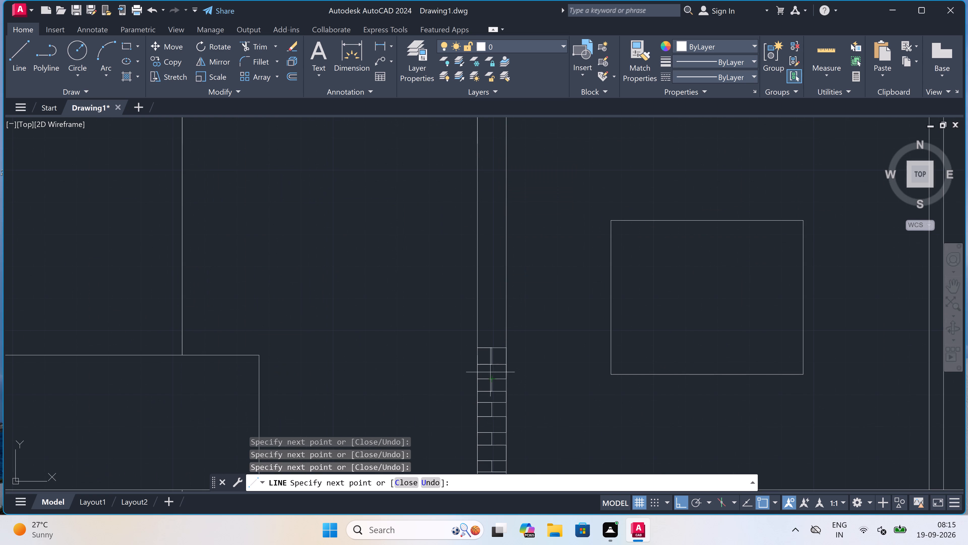
pyautogui.scroll(1, 494, 361)
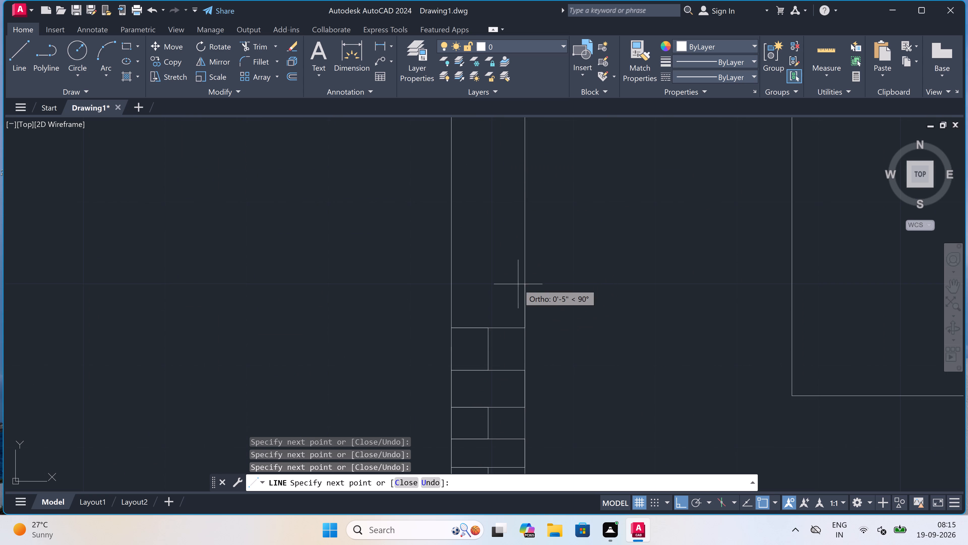
pyautogui.click(522, 287)
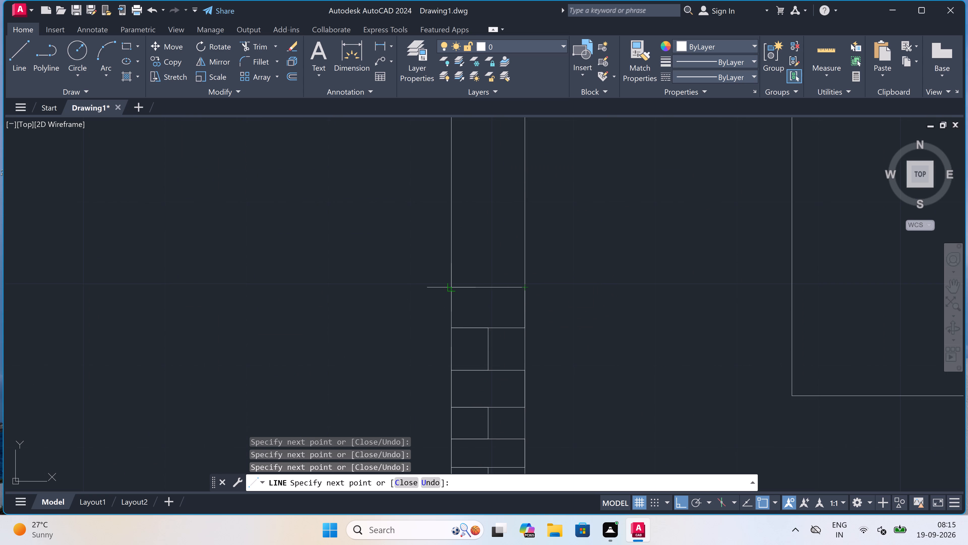
pyautogui.click(454, 288)
pyautogui.click(488, 285)
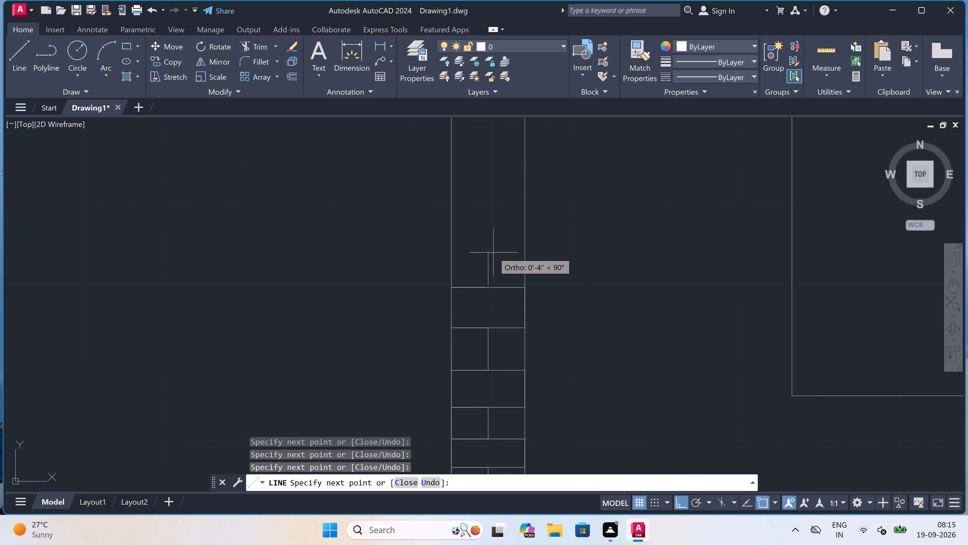
pyautogui.click(487, 249)
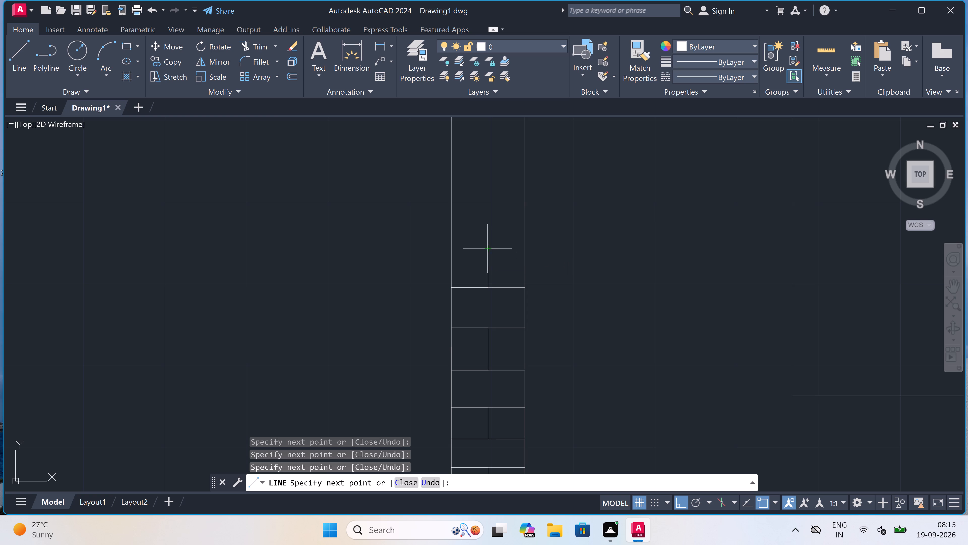
pyautogui.click(452, 249)
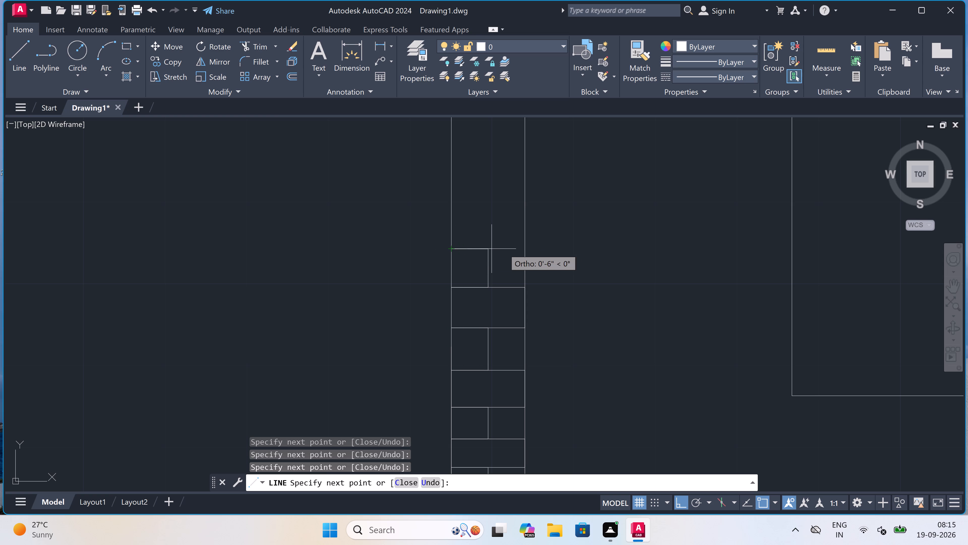
pyautogui.click(524, 248)
# Add another plain full-width course and a mid-split course about 5" high on top of the first-floor left wall's bricks.
pyautogui.scroll(-2, 524, 249)
pyautogui.scroll(2, 522, 222)
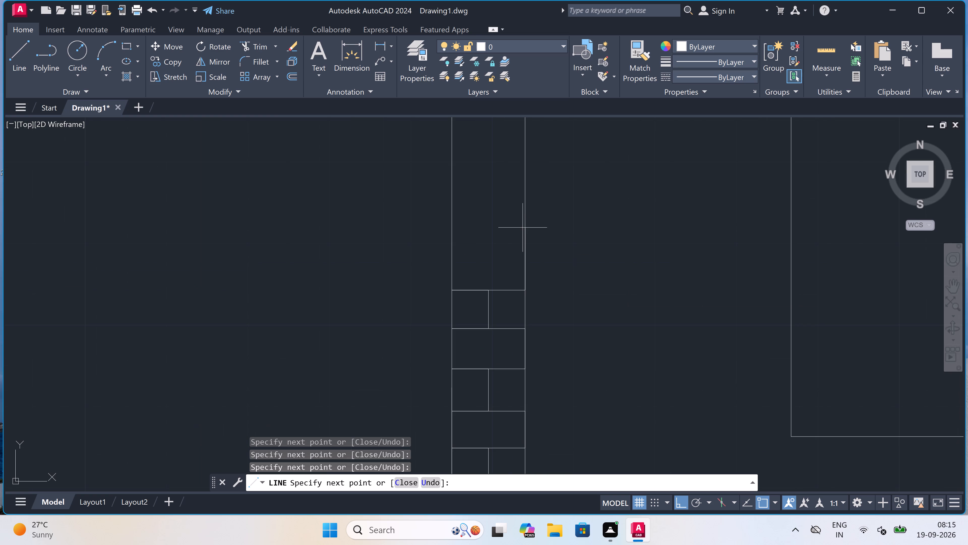
pyautogui.click(525, 252)
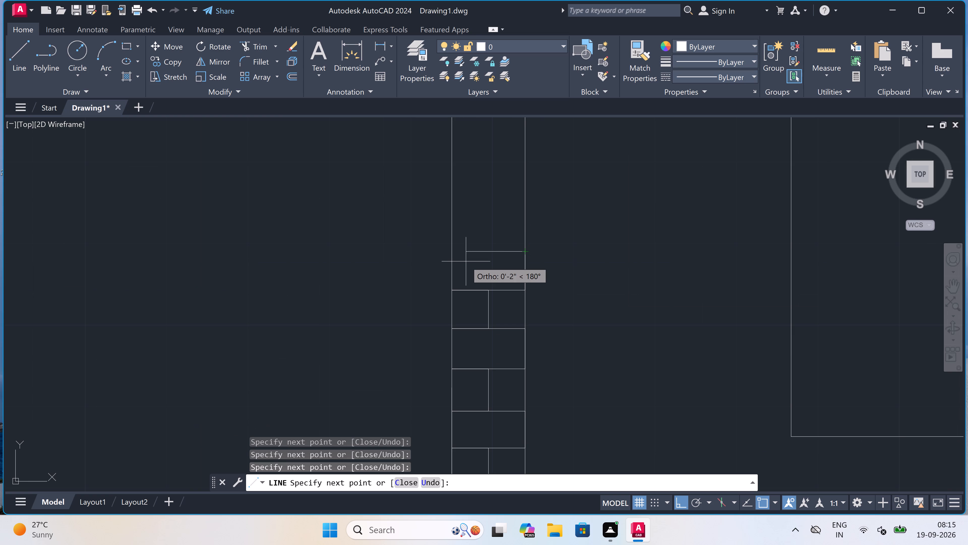
pyautogui.click(450, 252)
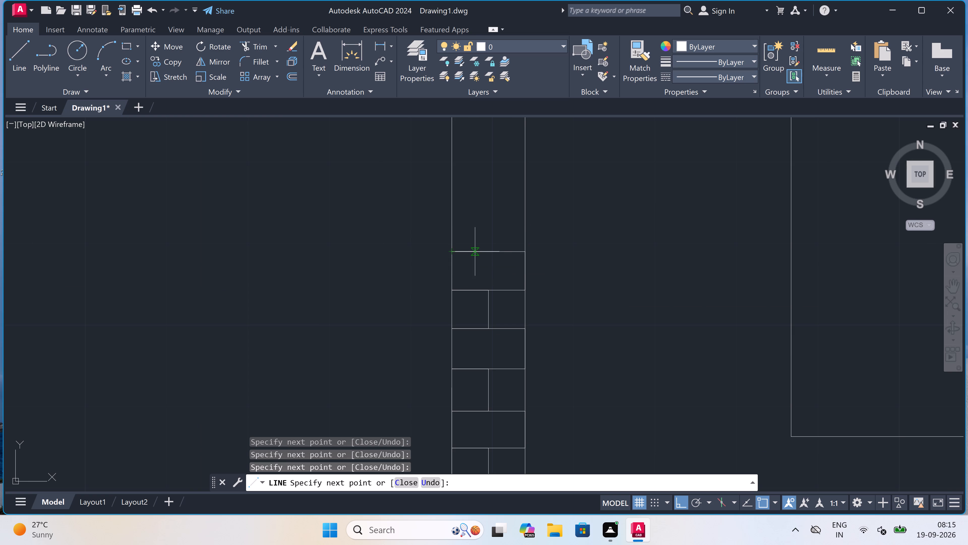
pyautogui.click(487, 251)
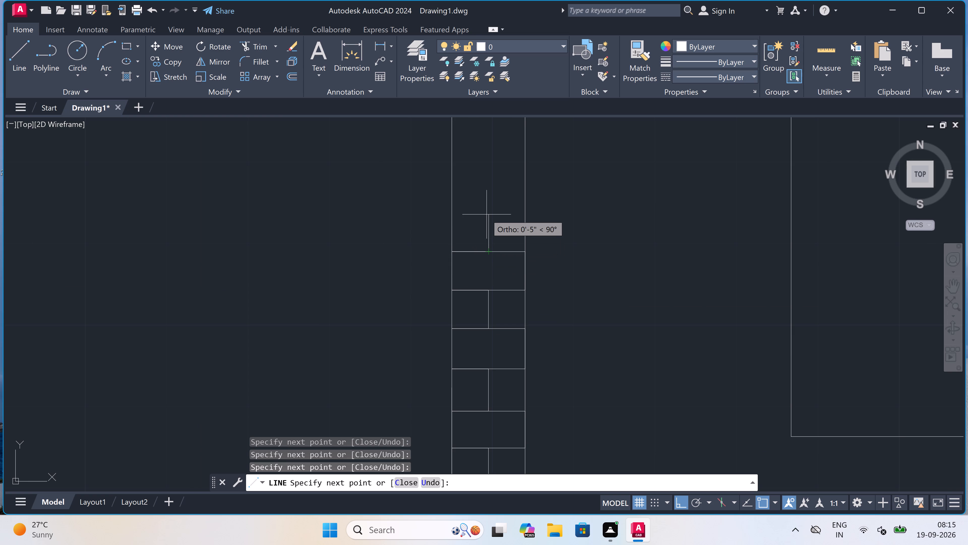
pyautogui.click(487, 214)
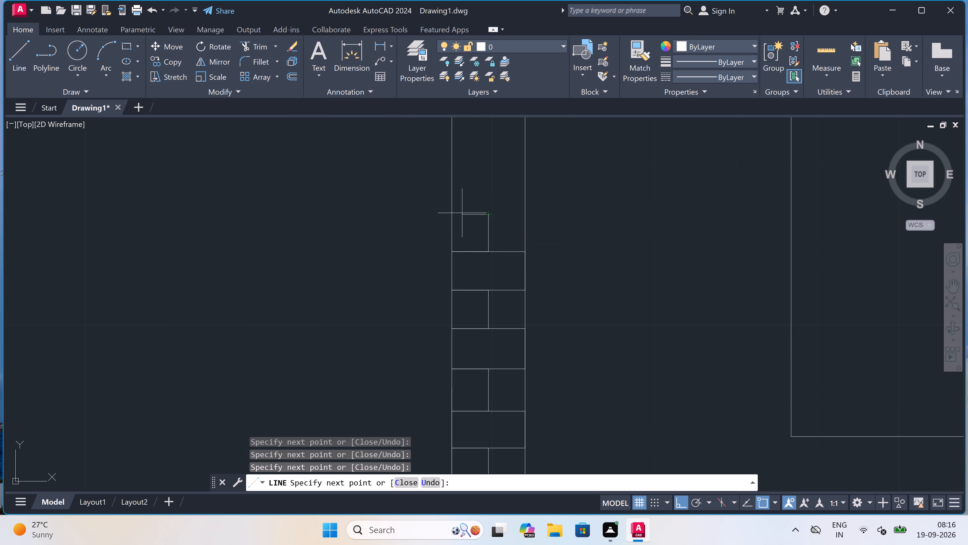
pyautogui.click(448, 216)
pyautogui.click(522, 215)
# Add a plain full-width course and a slightly taller mid-split course on top of the first-floor left wall's bricks in Section-AA.
pyautogui.scroll(-4, 522, 215)
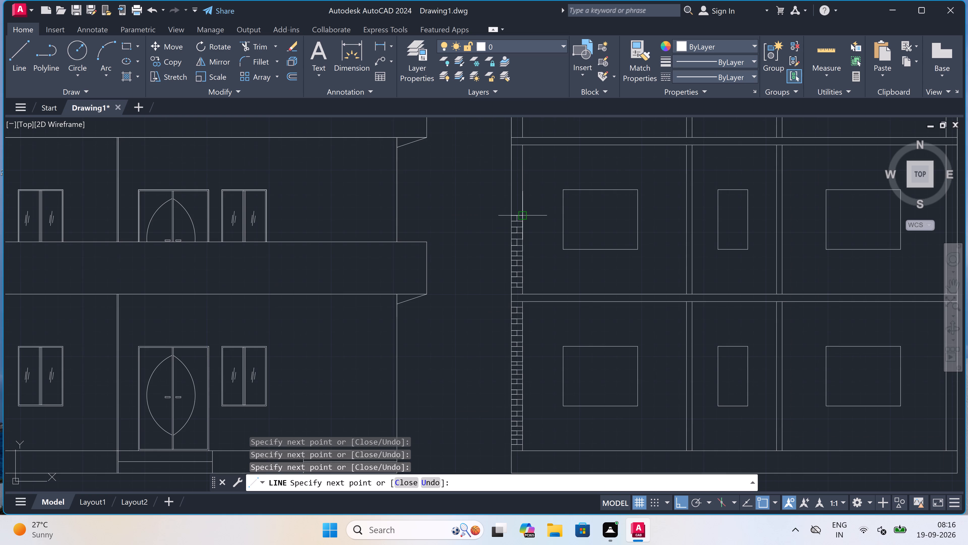
pyautogui.scroll(3, 524, 190)
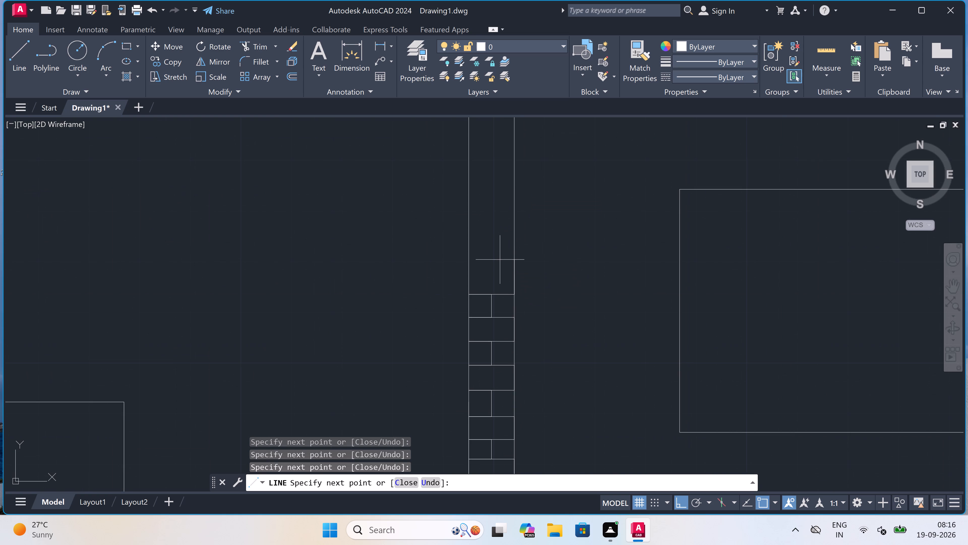
pyautogui.click(513, 268)
pyautogui.click(464, 272)
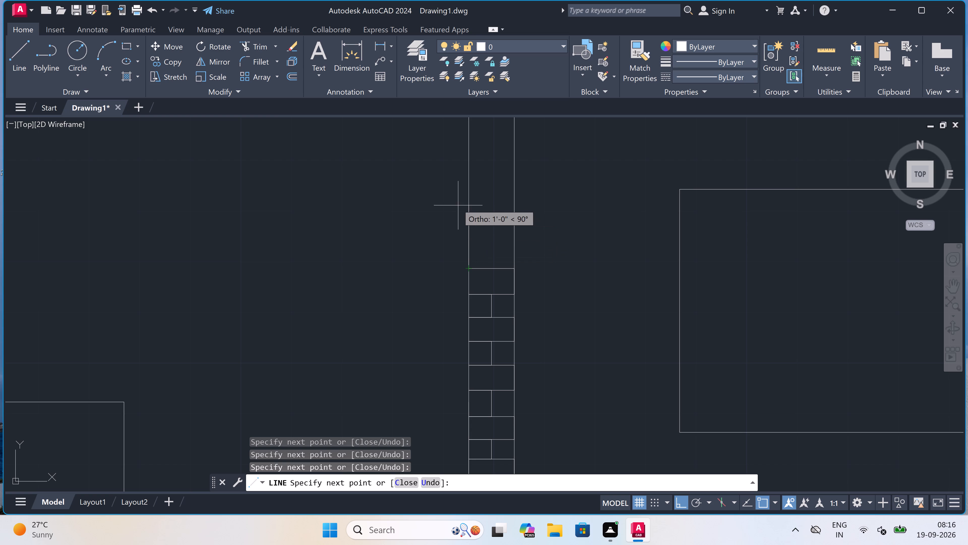
pyautogui.click(469, 234)
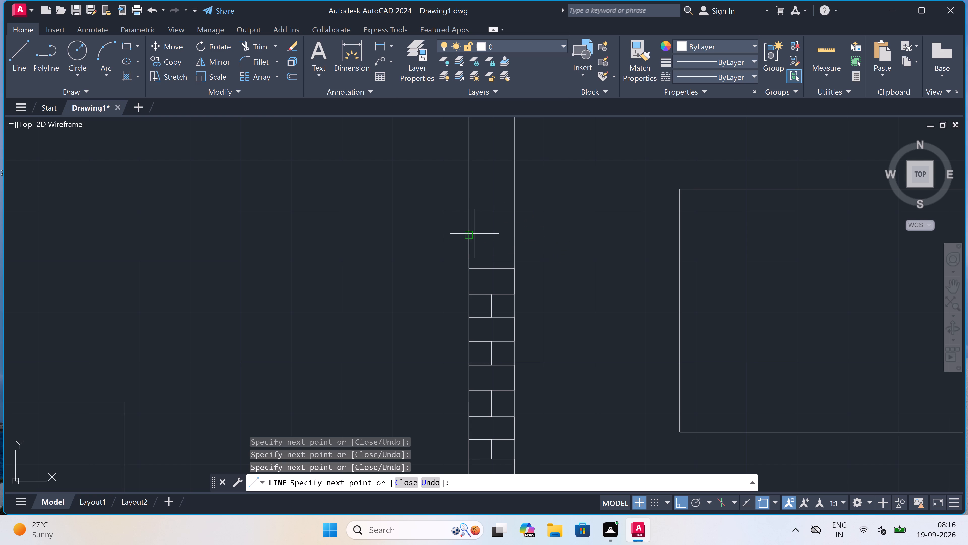
pyautogui.click(511, 234)
pyautogui.click(490, 233)
pyautogui.click(491, 265)
pyautogui.press('Escape')
pyautogui.moveTo(489, 221); pyautogui.dragTo(489, 221)
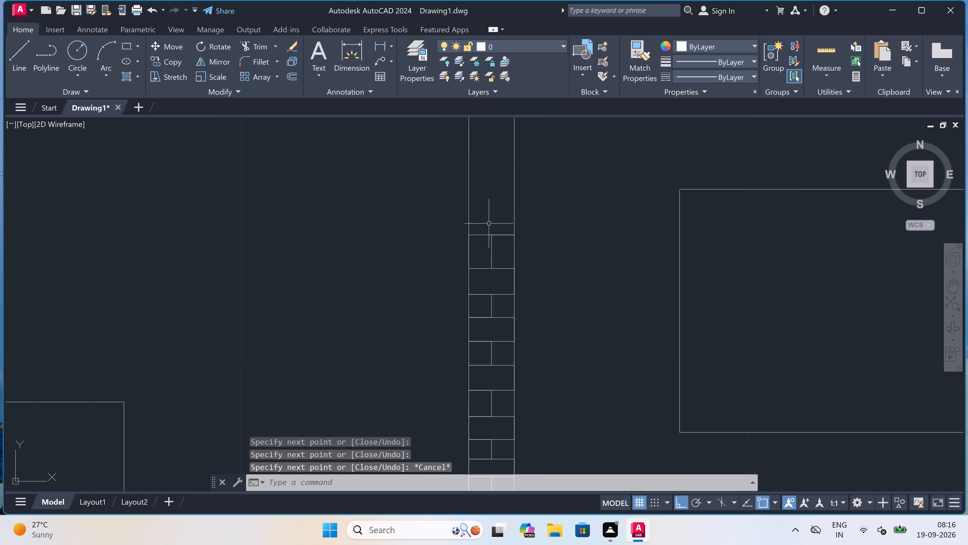
pyautogui.moveTo(489, 221); pyautogui.dragTo(490, 219)
pyautogui.press('space')
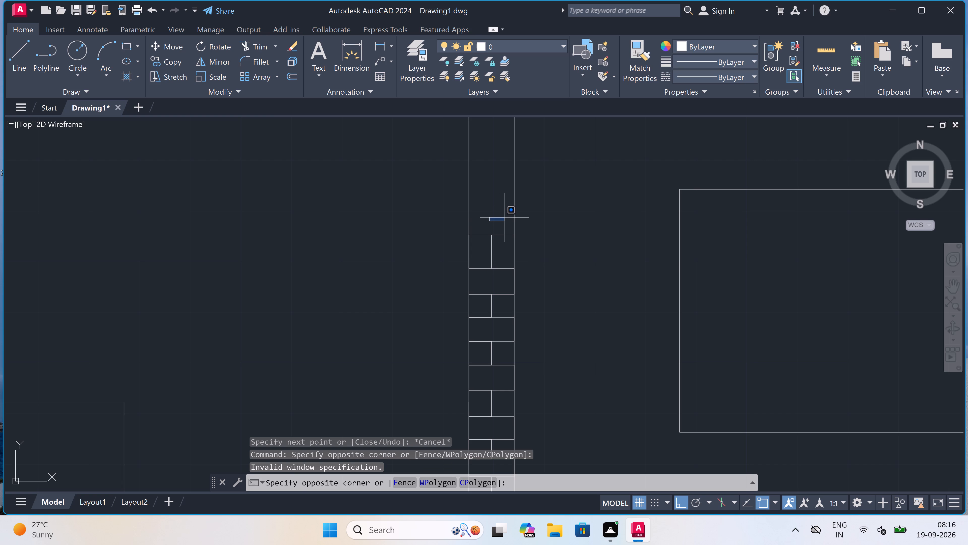
pyautogui.press('Escape')
# Start a new line for the next brick course above the topmost mid-split course of the first-floor left wall.
pyautogui.press('l')
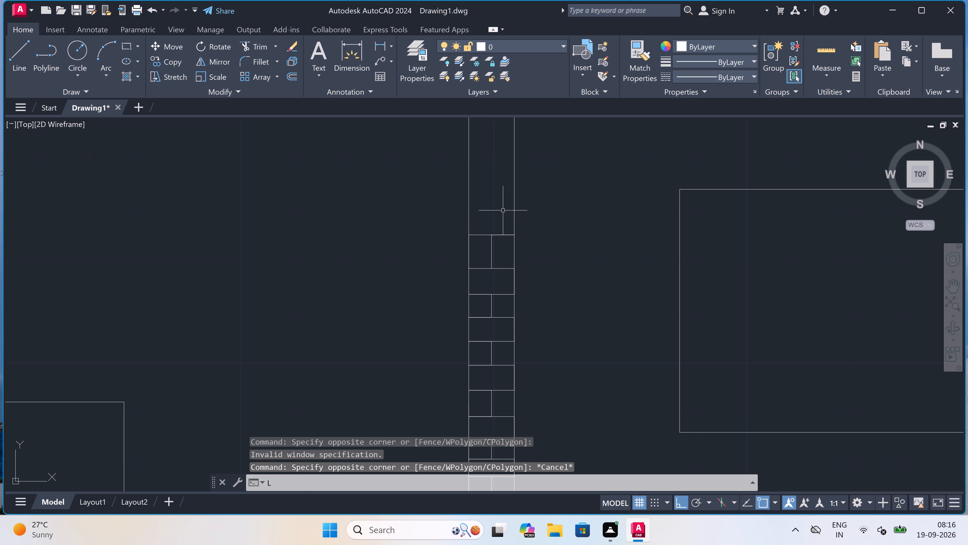
pyautogui.press('space')
pyautogui.scroll(-6, 503, 210)
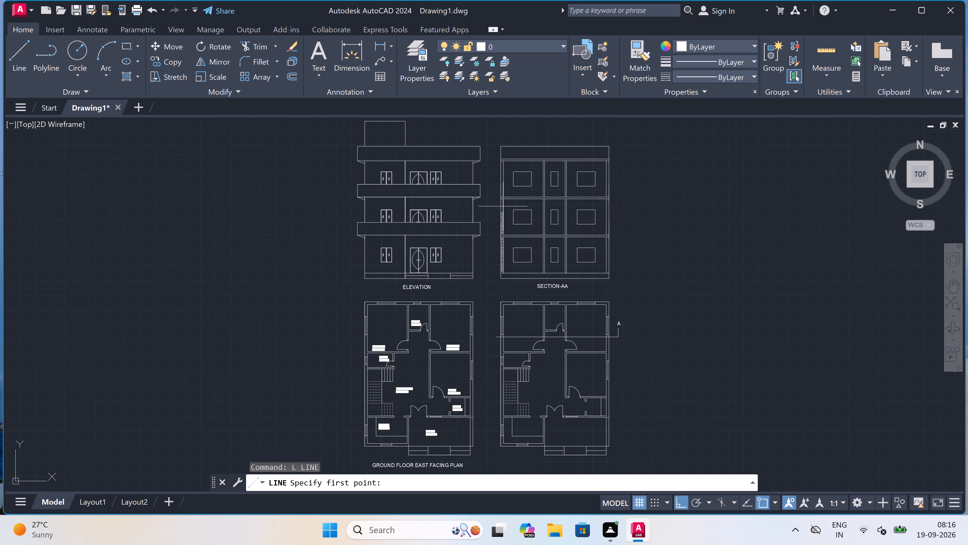
pyautogui.scroll(3, 502, 190)
pyautogui.scroll(2, 492, 258)
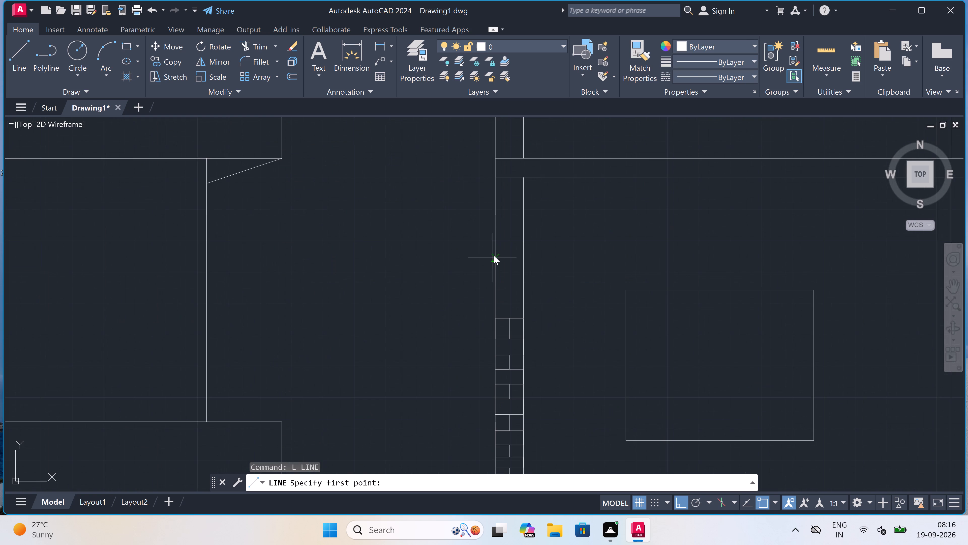
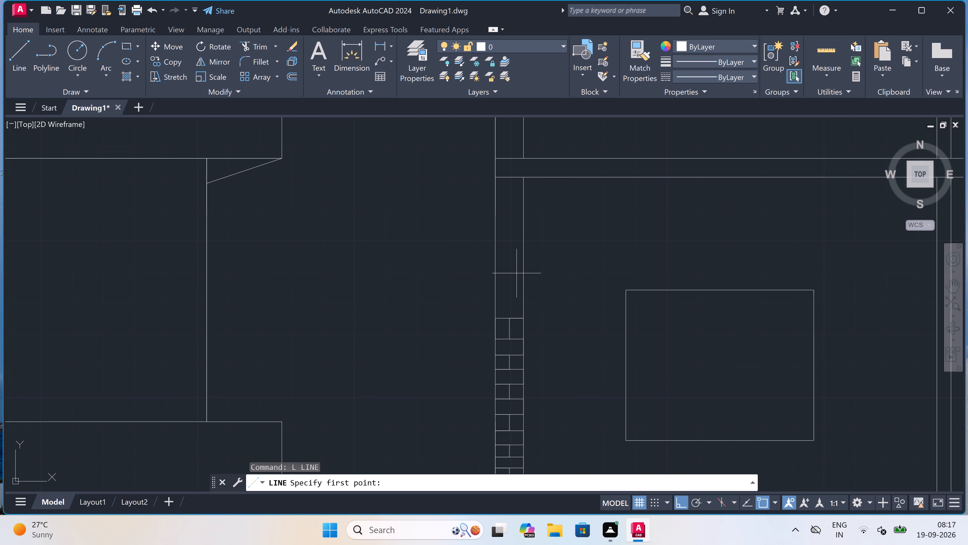
# Add a plain full-width course and a mid-split course on top of the first-floor left wall's bricks in Section-AA.
pyautogui.press('l')
pyautogui.press('space')
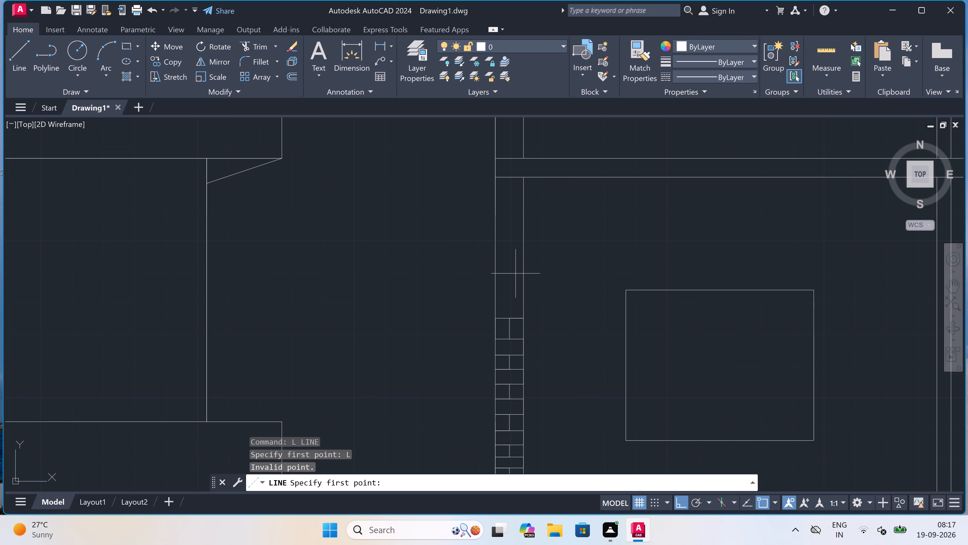
pyautogui.click(495, 296)
pyautogui.click(523, 294)
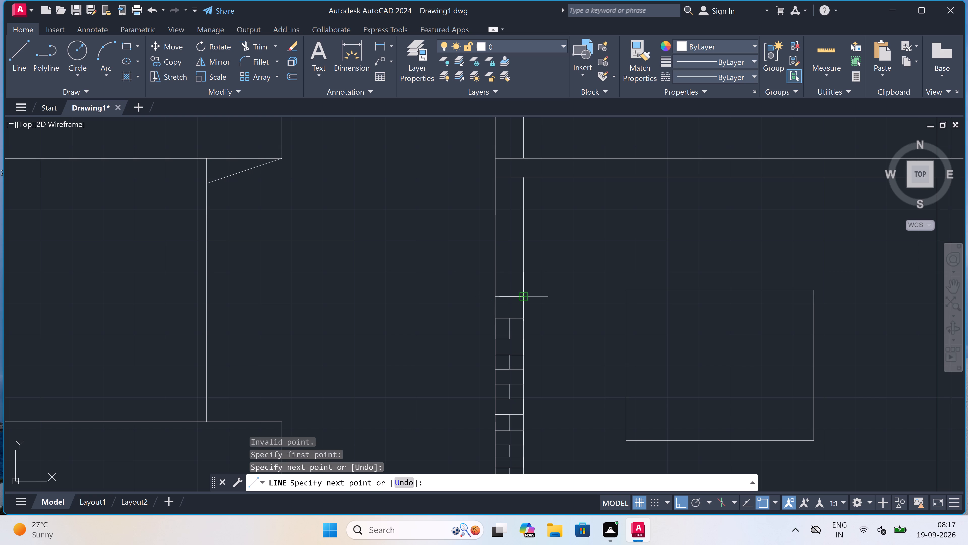
pyautogui.click(511, 295)
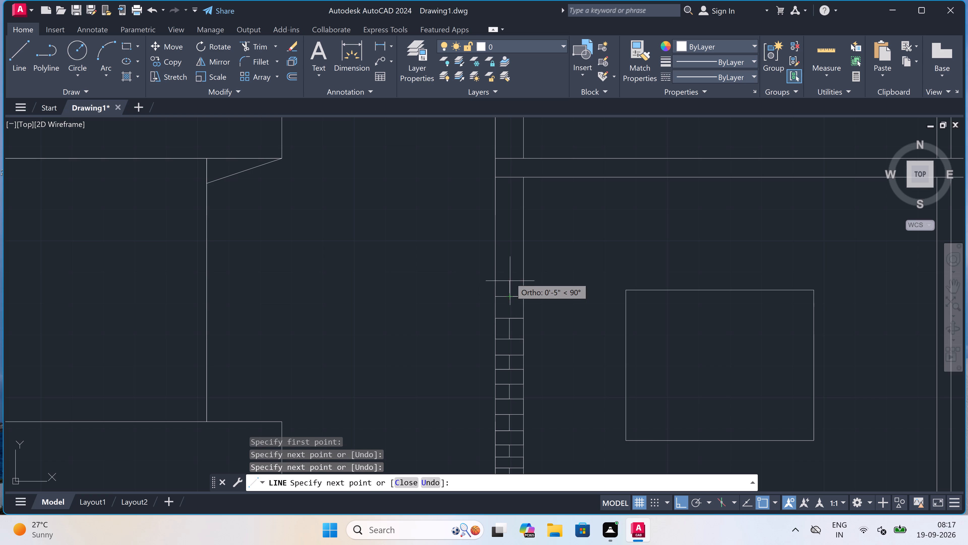
pyautogui.click(510, 278)
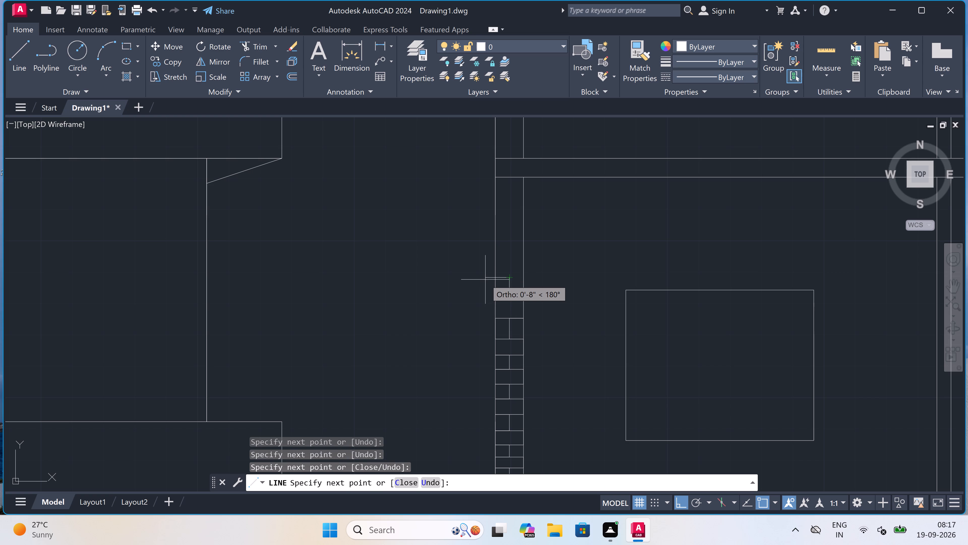
pyautogui.scroll(1, 488, 277)
pyautogui.click(497, 275)
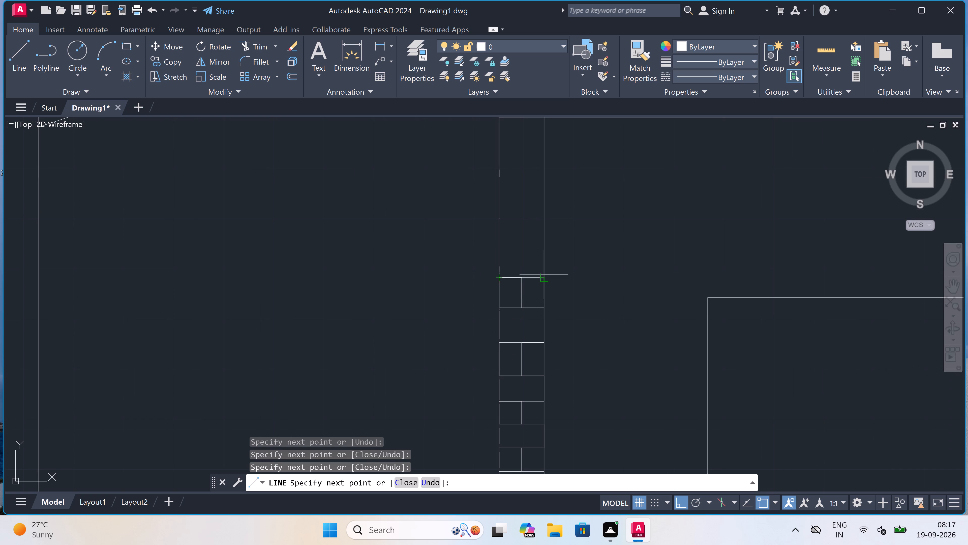
pyautogui.click(545, 275)
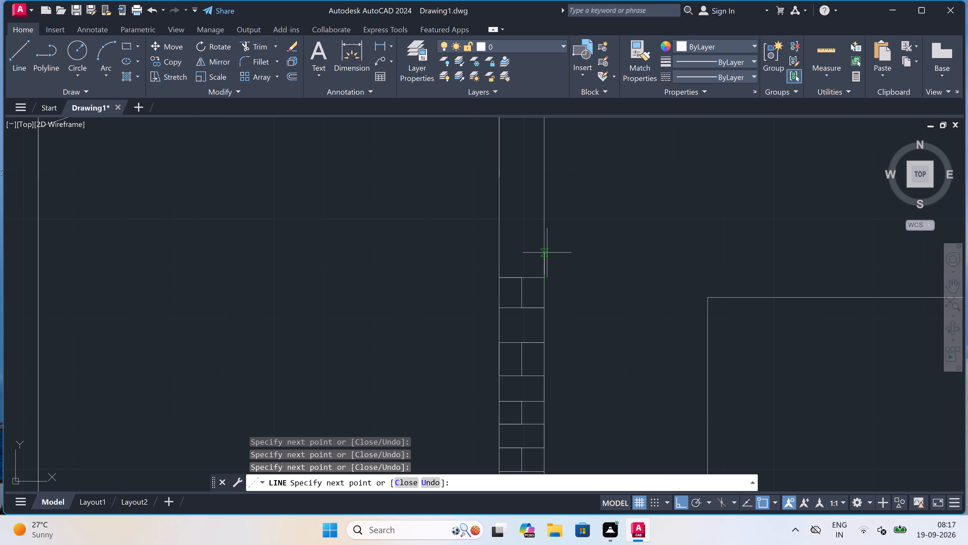
# Continue the first-floor left wall upward with another plain full-width course and a course with a vertical joint at mid-wall.
pyautogui.click(545, 252)
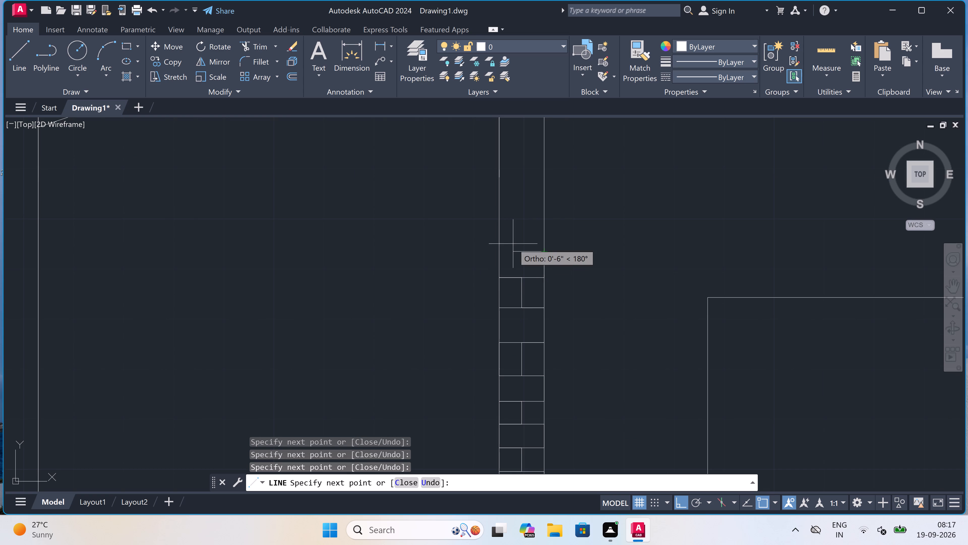
pyautogui.click(498, 250)
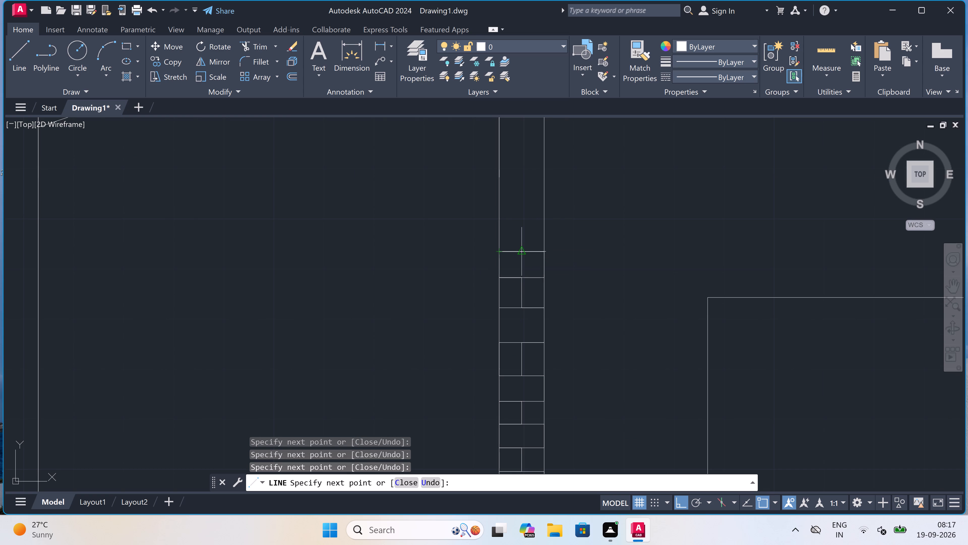
pyautogui.click(522, 248)
pyautogui.click(525, 223)
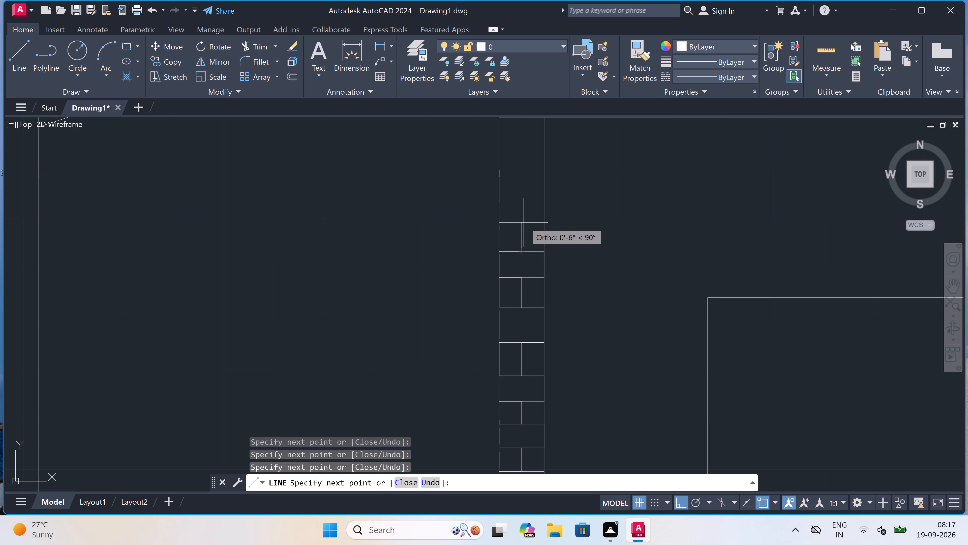
pyautogui.click(503, 222)
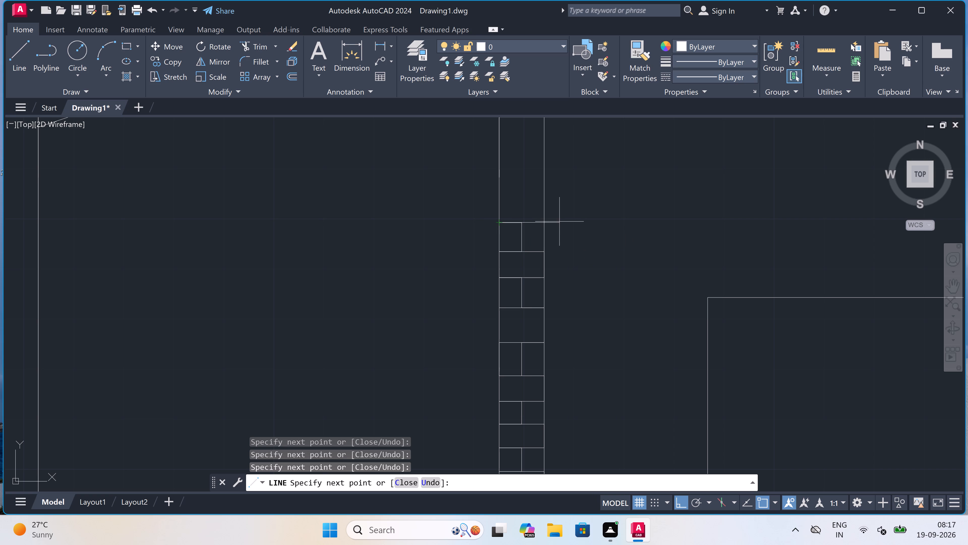
pyautogui.click(542, 223)
# Add another plain full-width course and a mid-split course about 5" high above the first-floor left wall's topmost bricks.
pyautogui.scroll(-4, 543, 211)
pyautogui.scroll(5, 546, 199)
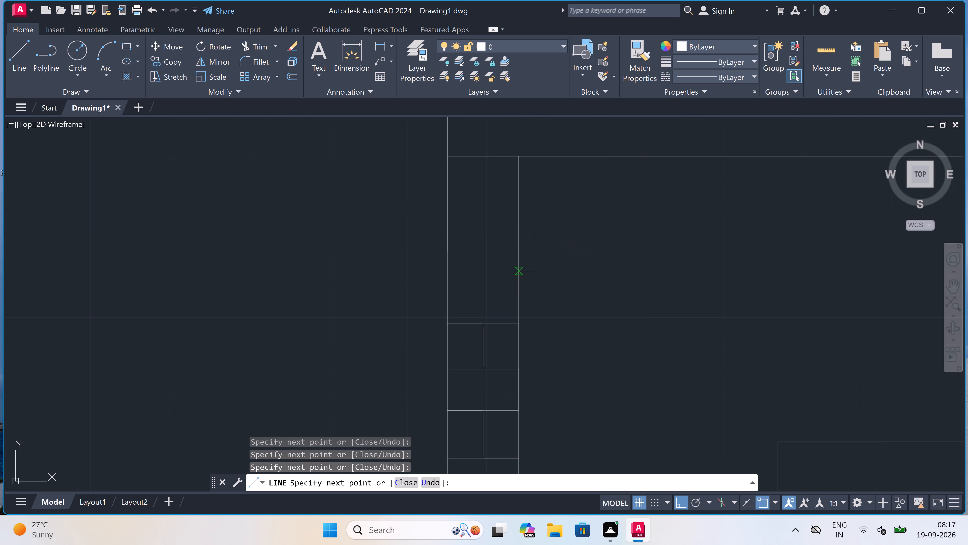
pyautogui.click(517, 279)
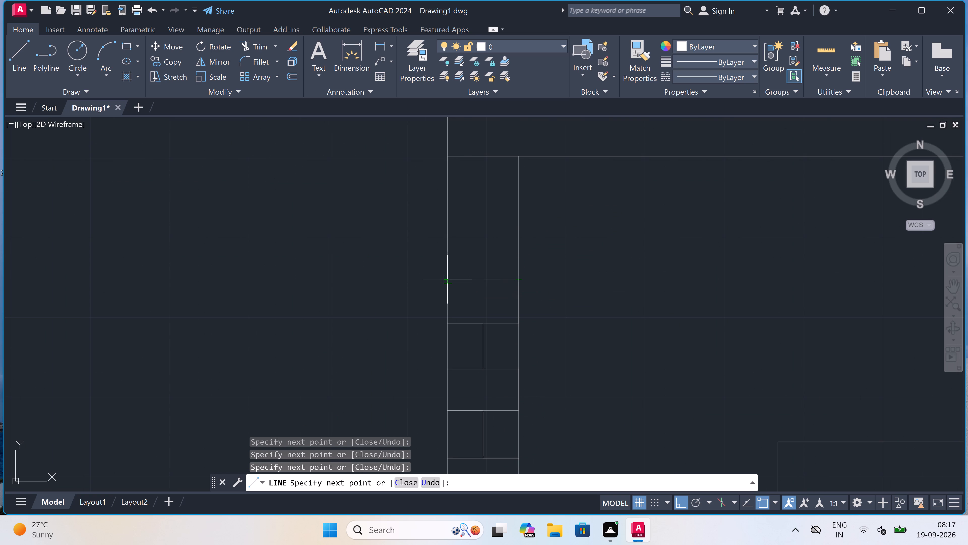
pyautogui.click(445, 277)
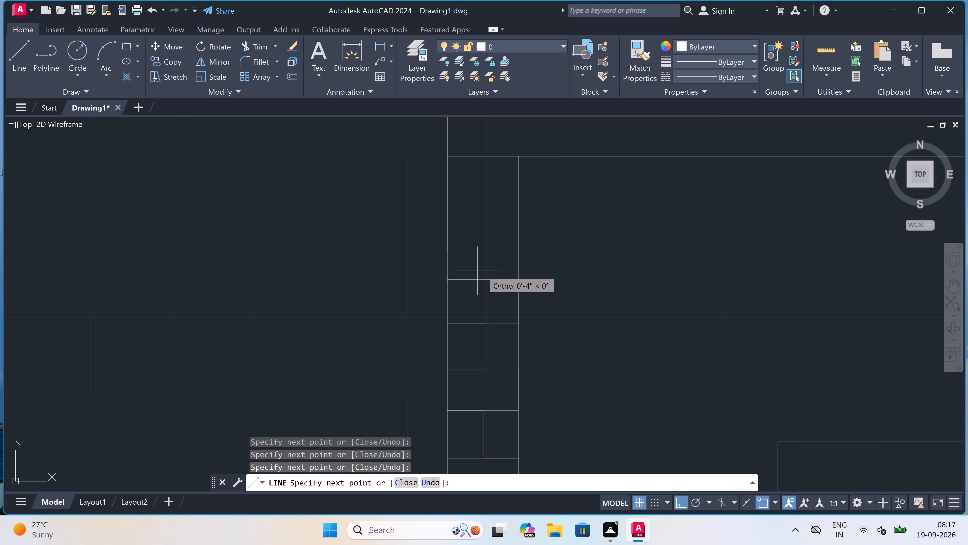
pyautogui.click(486, 277)
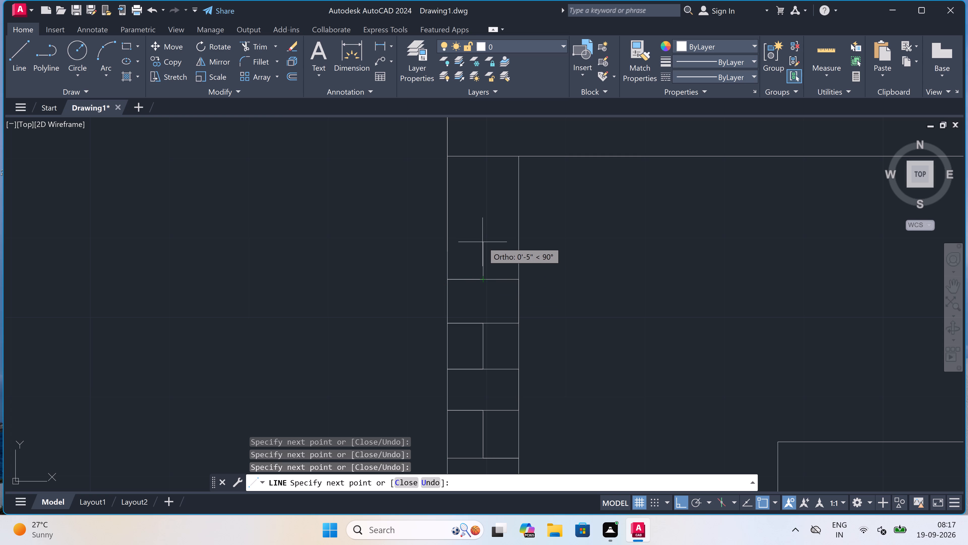
pyautogui.click(482, 242)
pyautogui.click(450, 243)
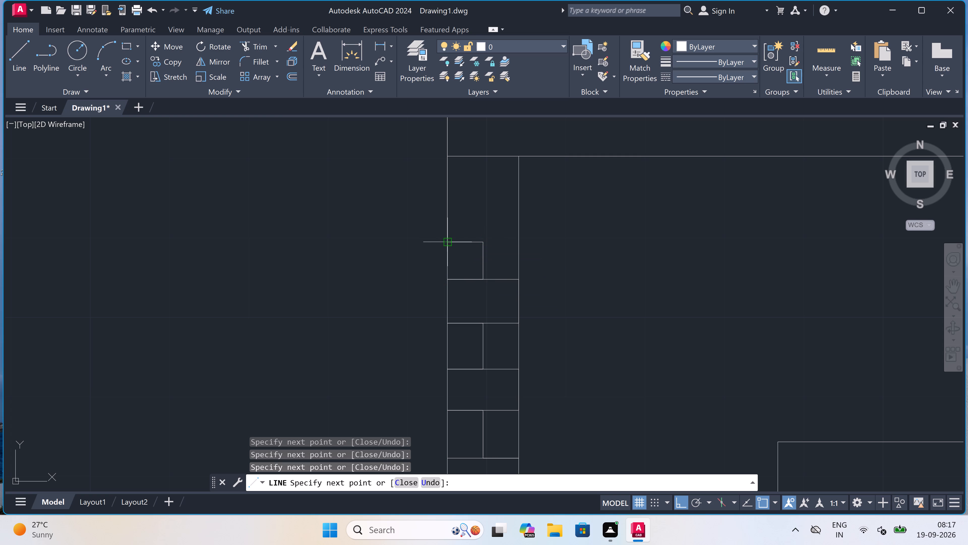
pyautogui.click(515, 241)
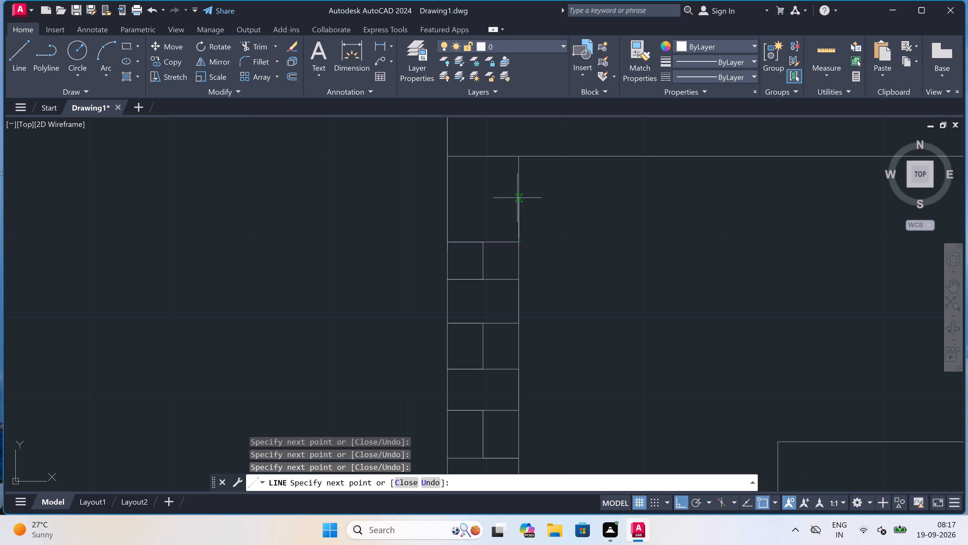
# Finish the first-floor left wall's brickwork with a plain course and a mid-wall joint running up to the slab's underside.
pyautogui.click(518, 196)
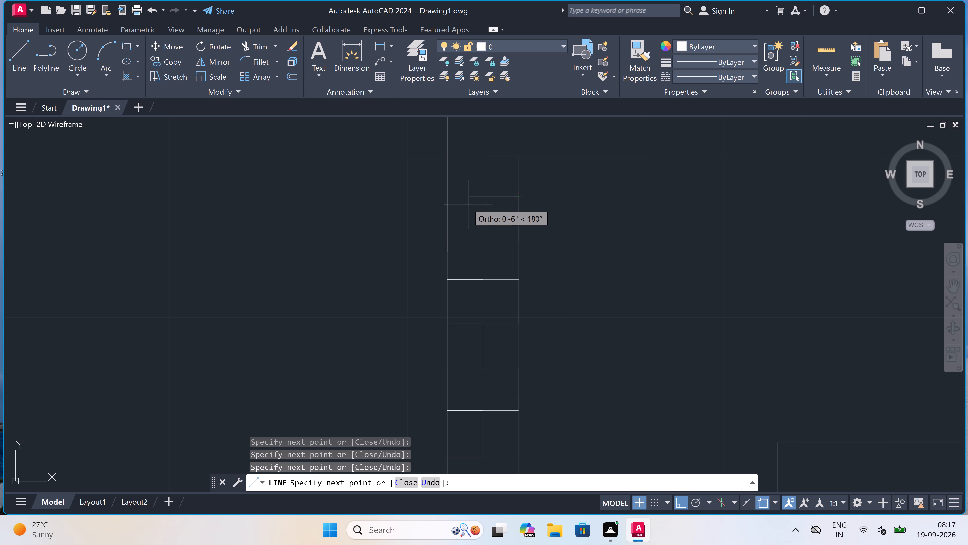
pyautogui.click(450, 194)
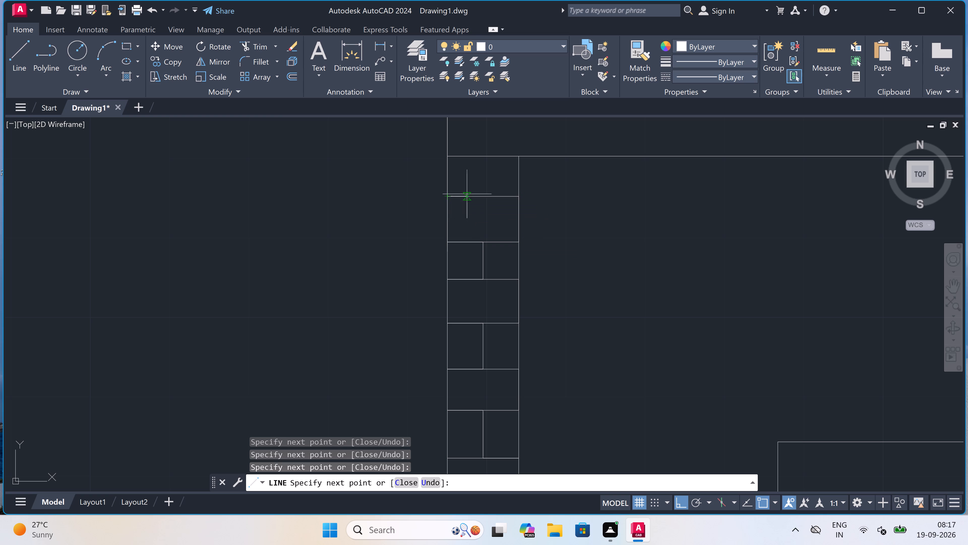
pyautogui.click(483, 194)
pyautogui.click(484, 155)
pyautogui.press('Escape')
# Begin the second-floor left wall's brickwork in Section-AA with a plain full-width course on the slab and a mid-split course above it.
pyautogui.scroll(-5, 468, 172)
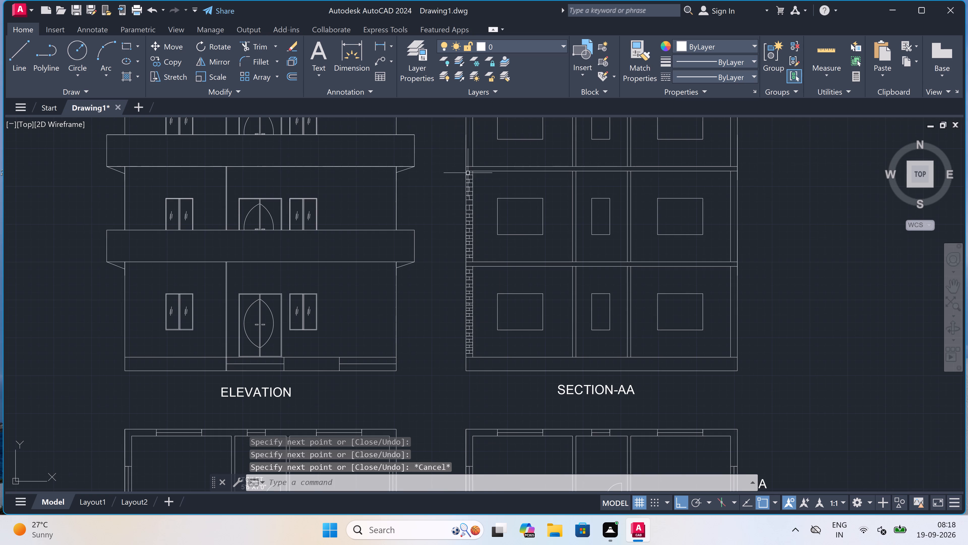
pyautogui.scroll(-5, 470, 181)
pyautogui.scroll(-2, 483, 213)
pyautogui.scroll(4, 468, 194)
pyautogui.scroll(2, 522, 223)
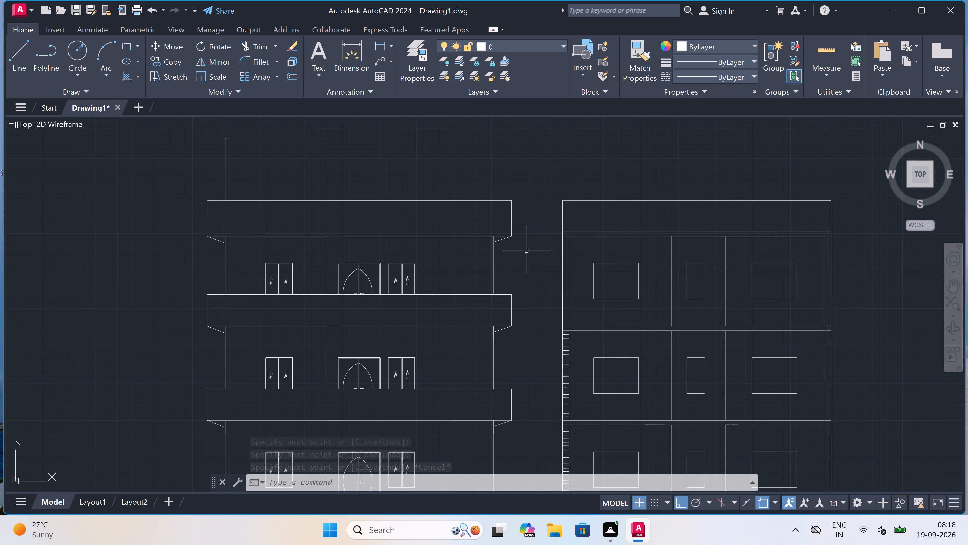
pyautogui.scroll(1, 573, 342)
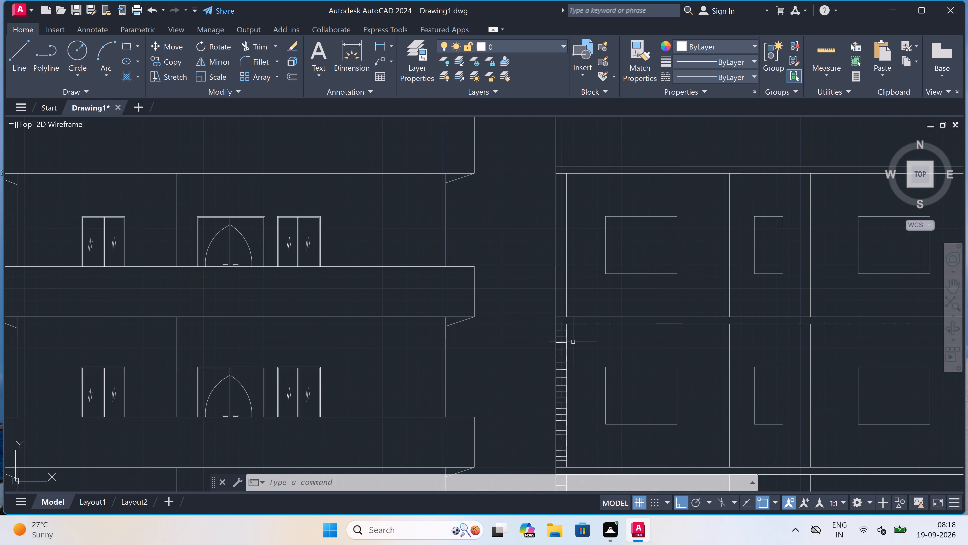
pyautogui.scroll(1, 573, 342)
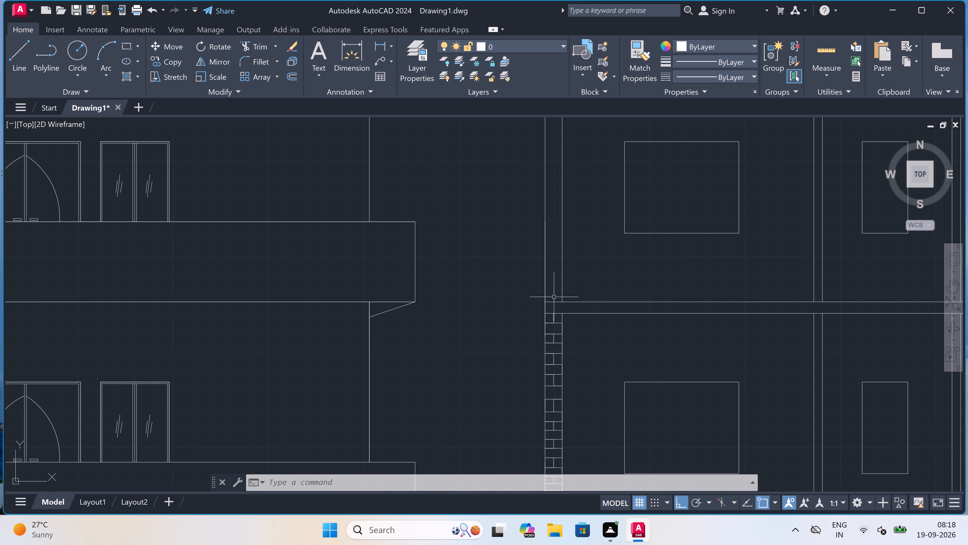
pyautogui.press('space')
pyautogui.scroll(2, 550, 280)
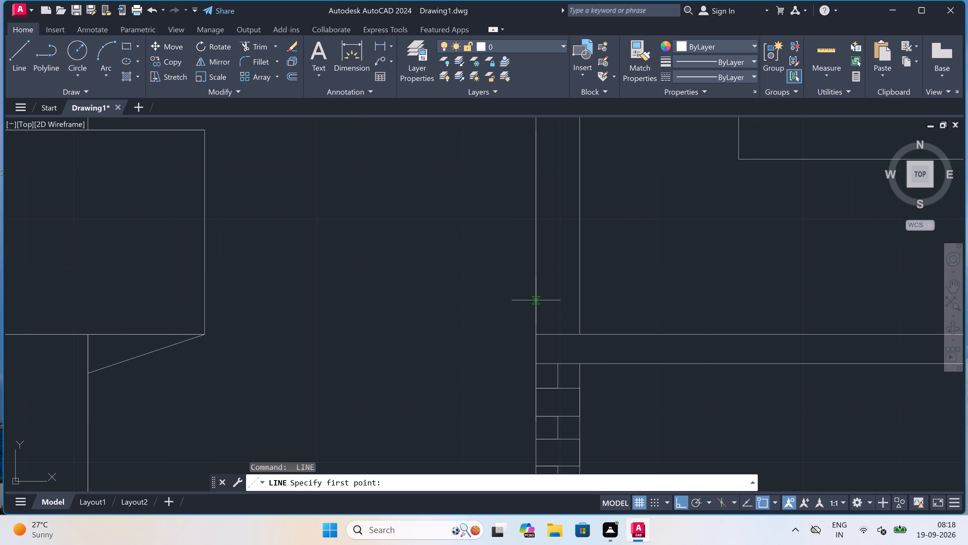
pyautogui.click(536, 304)
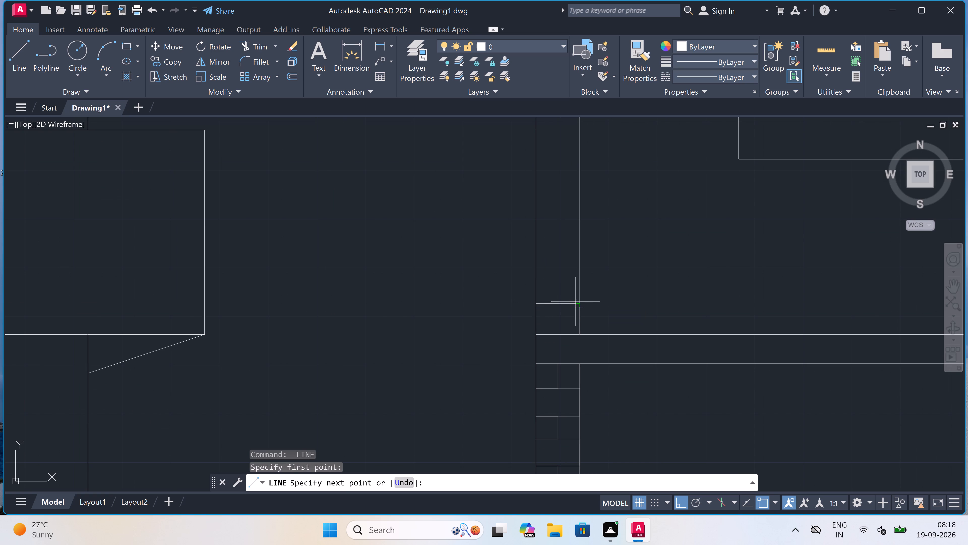
pyautogui.click(578, 302)
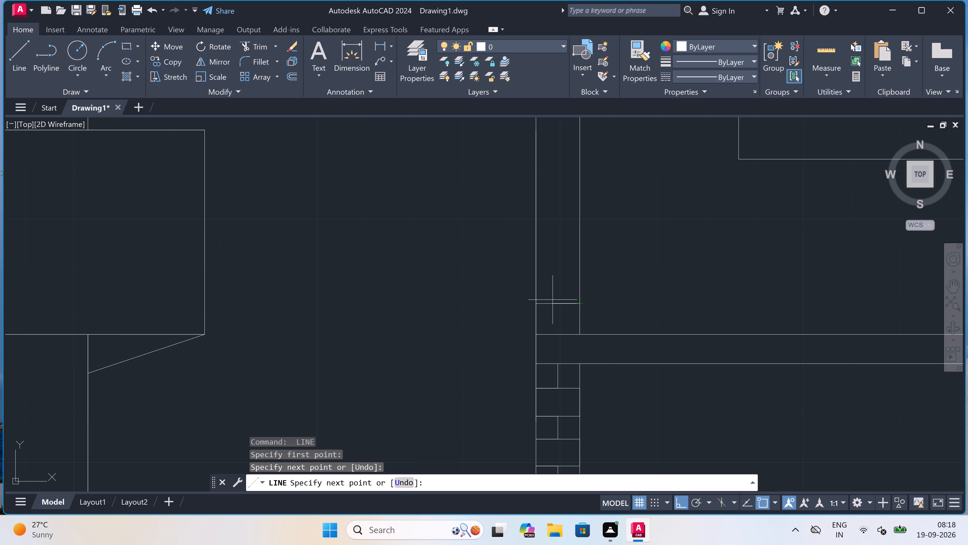
pyautogui.click(556, 302)
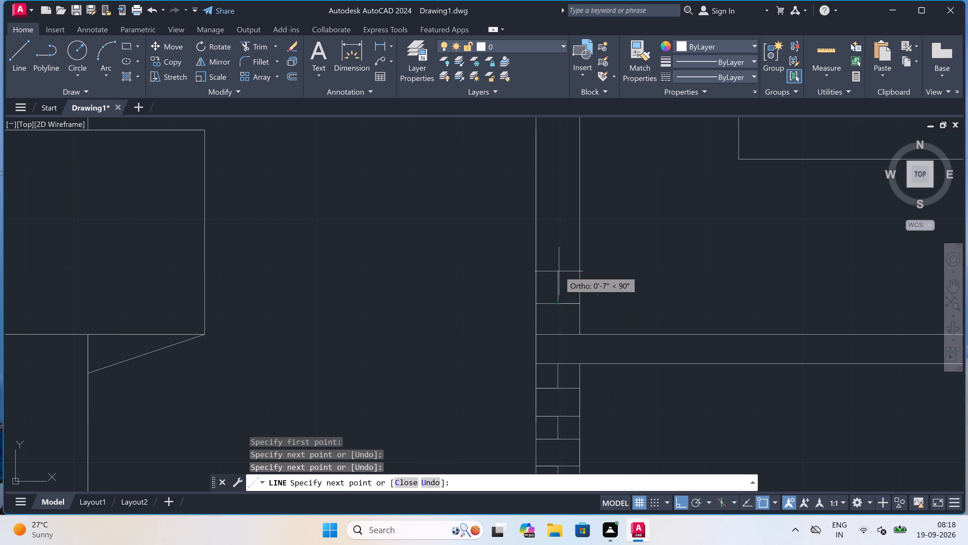
pyautogui.click(559, 274)
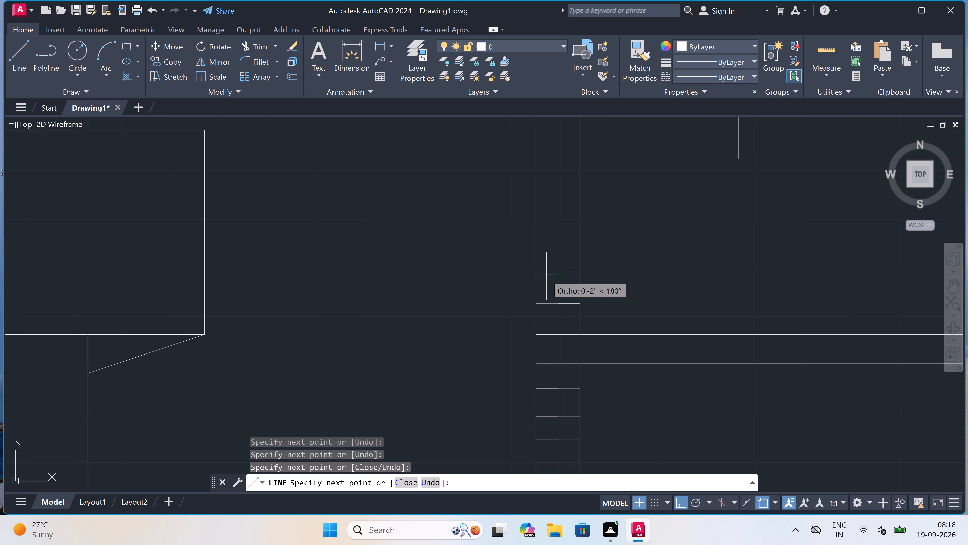
pyautogui.click(539, 276)
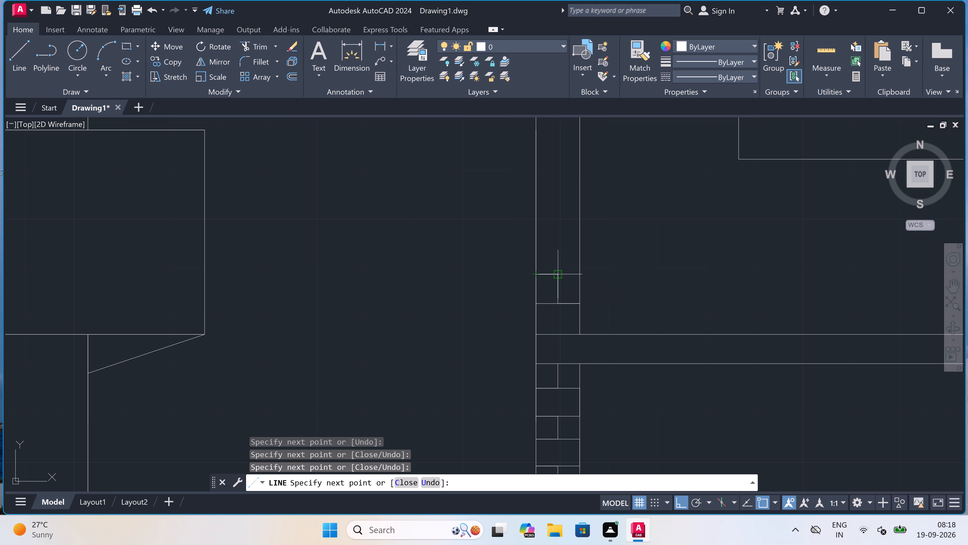
pyautogui.click(580, 275)
# Add a plain full-width course and a mid-split course about 4" high above the second-floor left wall's topmost bricks in Section-AA.
pyautogui.scroll(-3, 580, 274)
pyautogui.scroll(4, 576, 261)
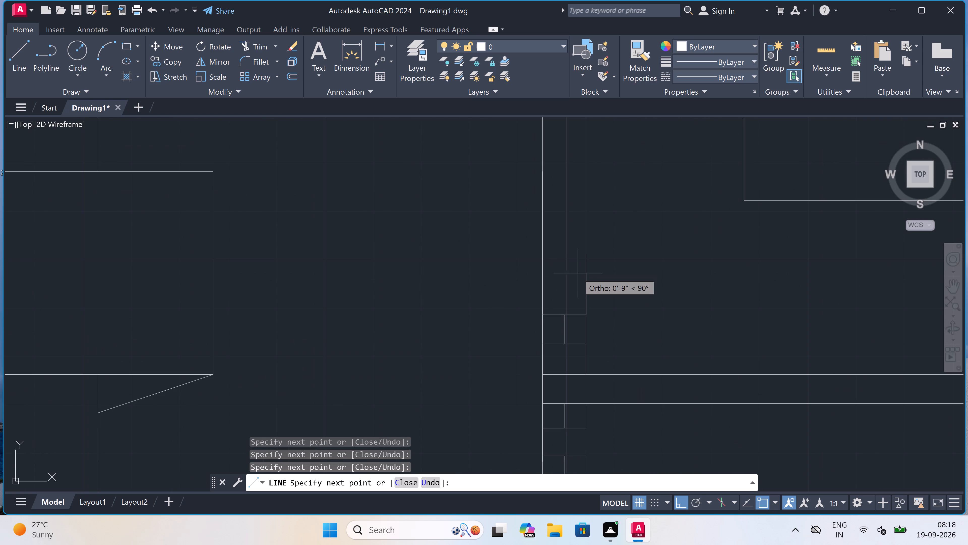
pyautogui.click(590, 306)
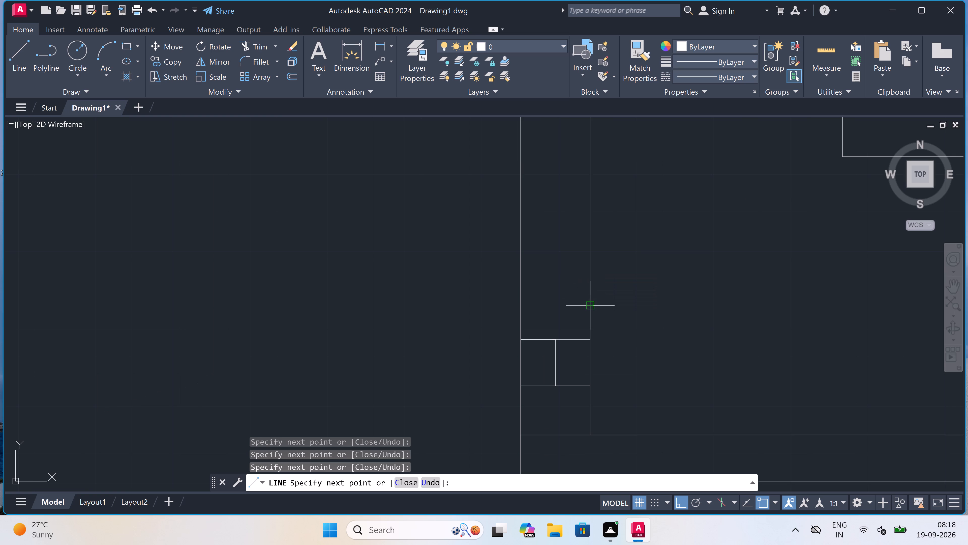
pyautogui.click(522, 306)
pyautogui.click(557, 303)
pyautogui.click(557, 274)
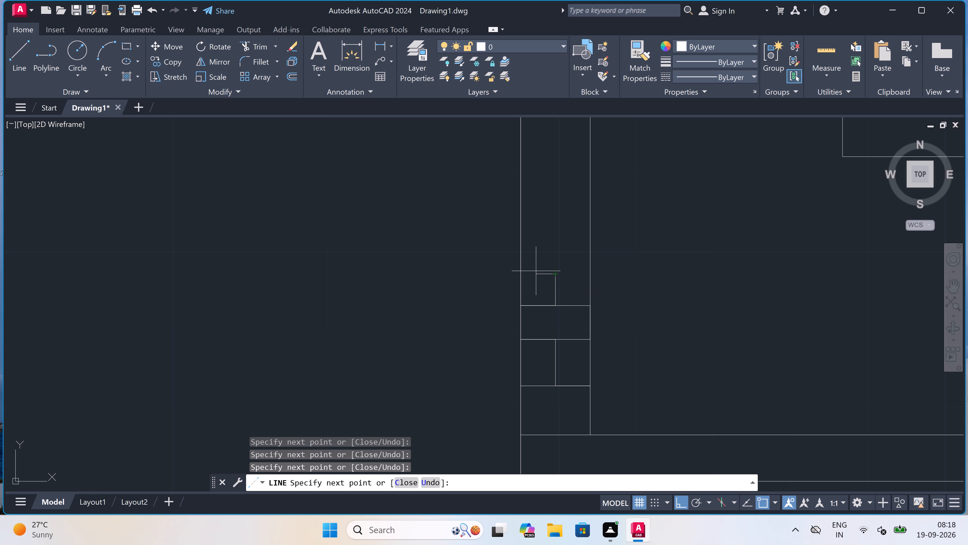
pyautogui.click(520, 272)
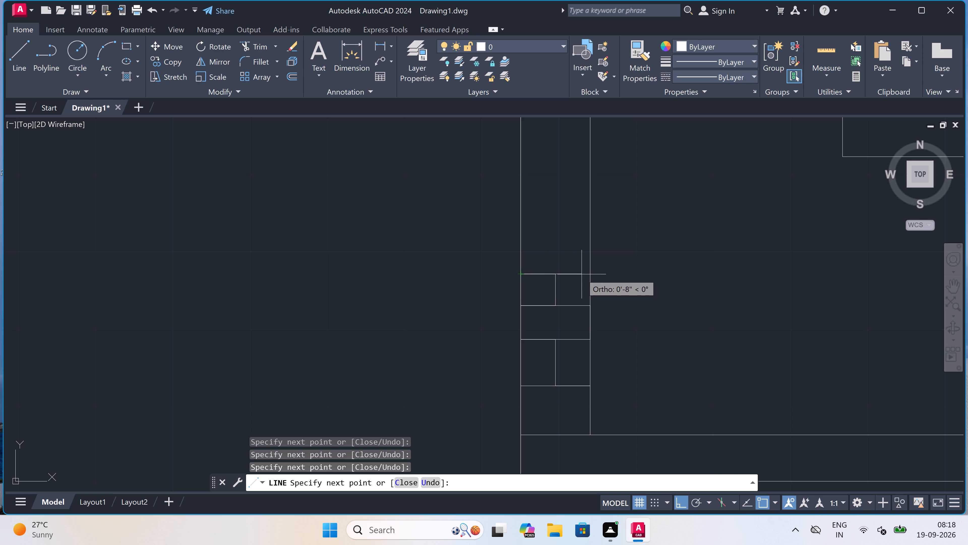
pyautogui.click(592, 273)
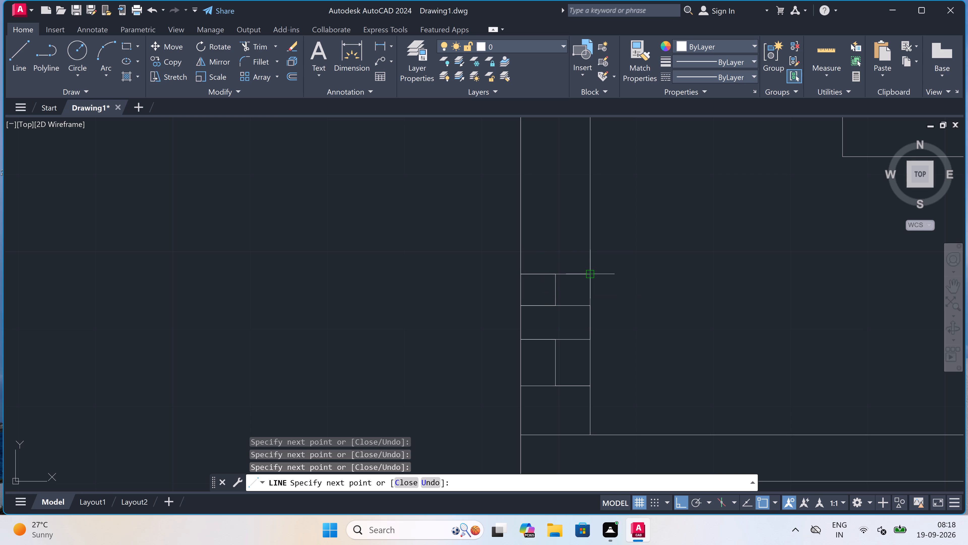
# Continue the second-floor left wall upward with another plain full-width course and a course with a vertical joint at mid-wall.
pyautogui.click(589, 239)
pyautogui.click(517, 241)
pyautogui.scroll(-2, 517, 241)
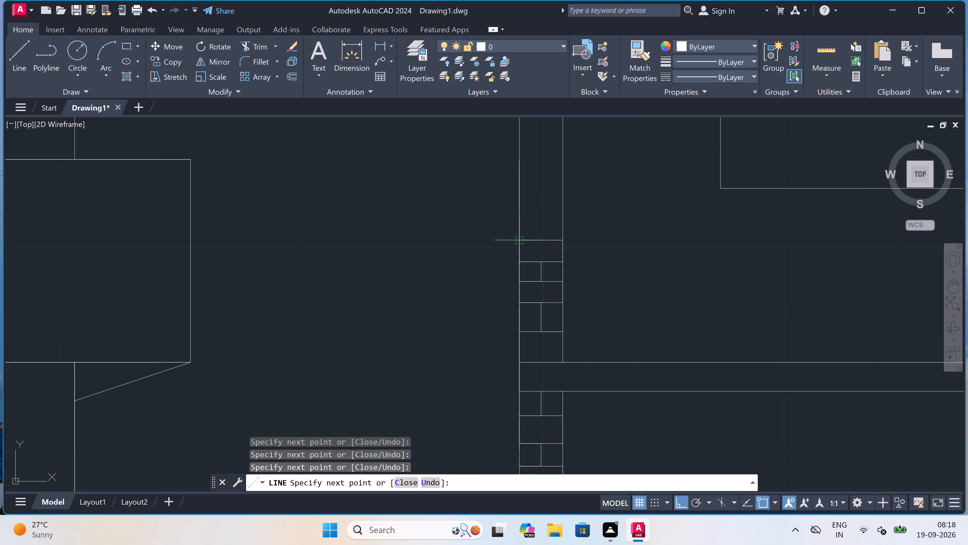
pyautogui.scroll(3, 518, 221)
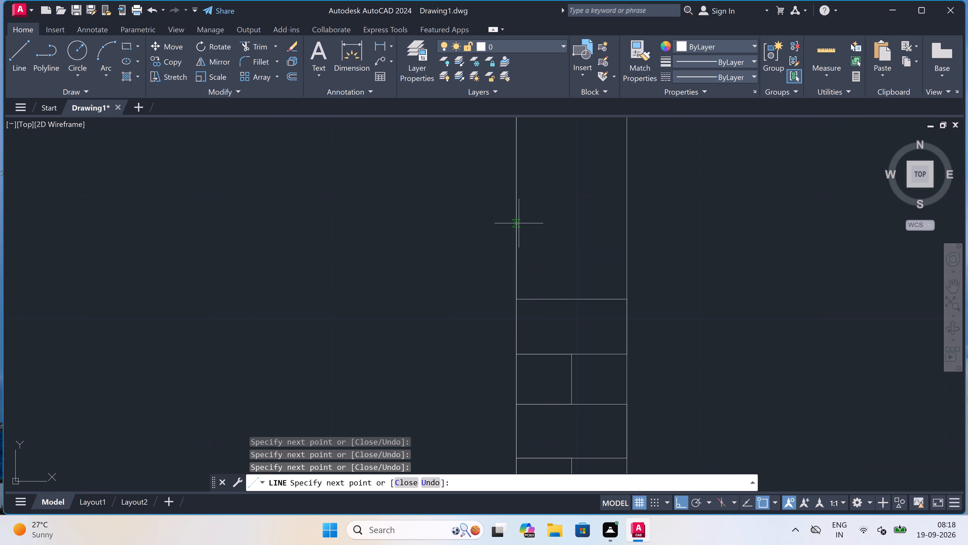
pyautogui.click(573, 298)
pyautogui.click(570, 251)
pyautogui.click(520, 252)
pyautogui.click(629, 251)
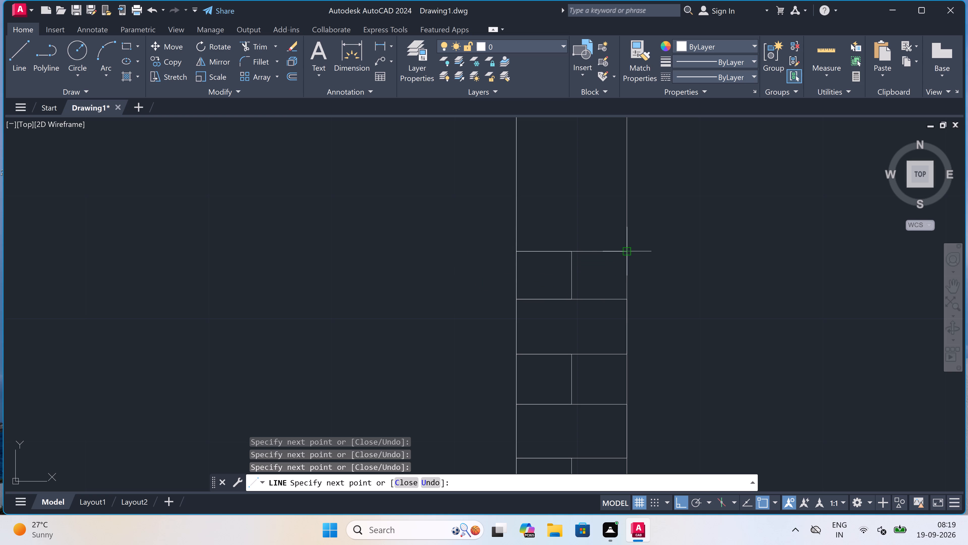
# Stack a further plain full-width course and a mid-split course about 6" high on the second-floor left wall's brickwork.
pyautogui.scroll(-3, 629, 250)
pyautogui.scroll(2, 630, 236)
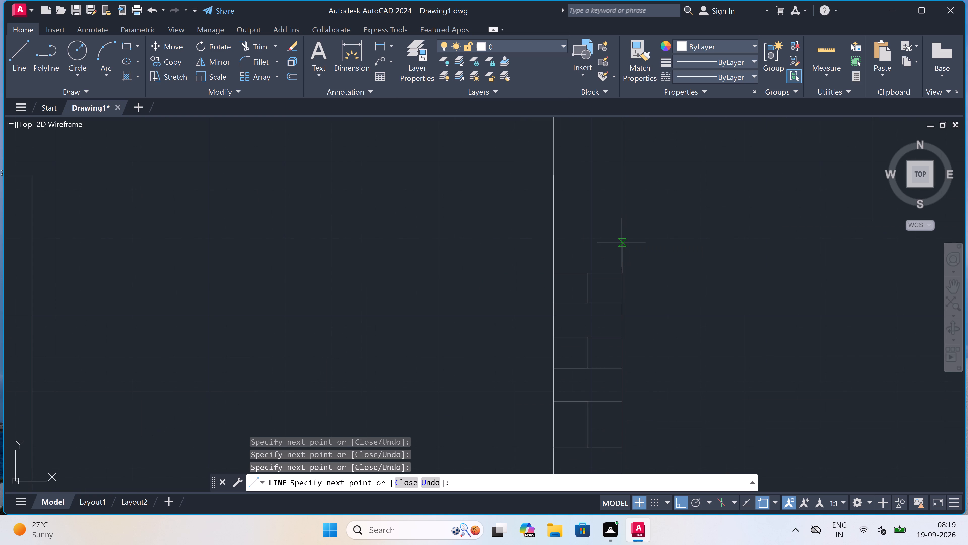
pyautogui.click(622, 237)
pyautogui.click(550, 237)
pyautogui.scroll(-5, 550, 237)
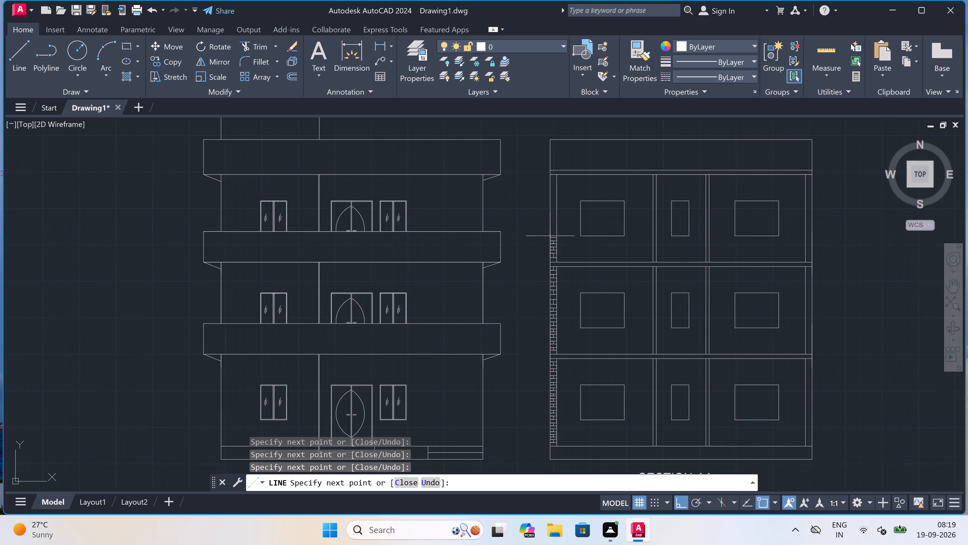
pyautogui.scroll(3, 547, 221)
pyautogui.scroll(1, 586, 280)
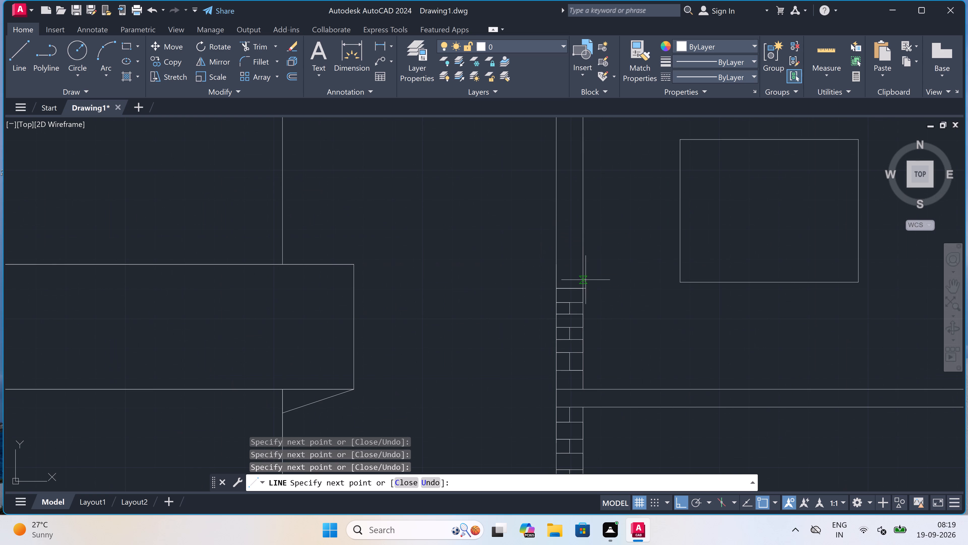
pyautogui.click(560, 291)
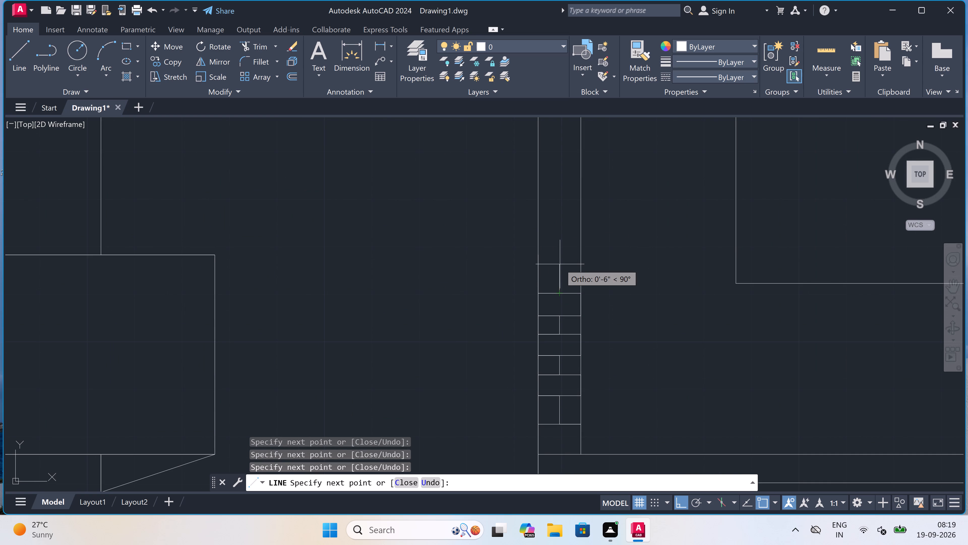
pyautogui.click(560, 264)
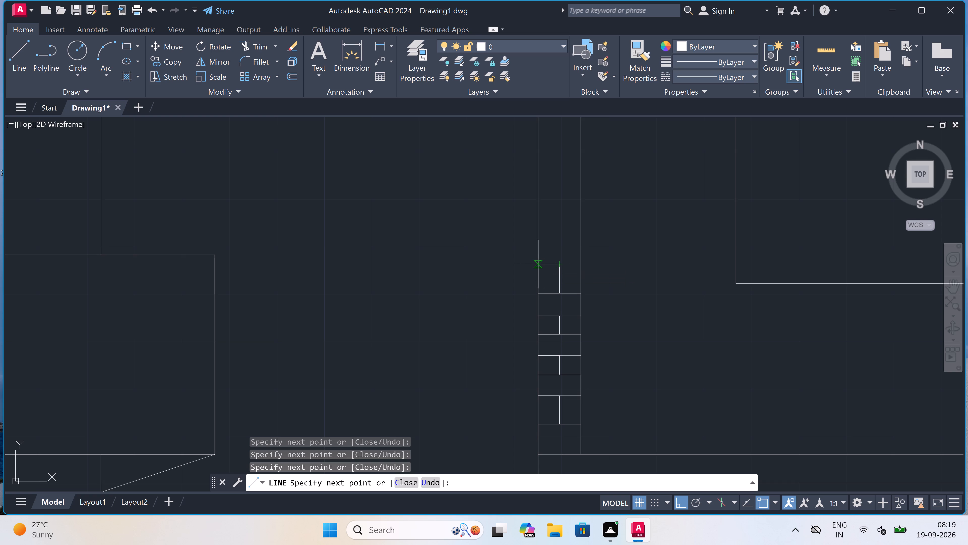
pyautogui.click(540, 263)
pyautogui.click(580, 261)
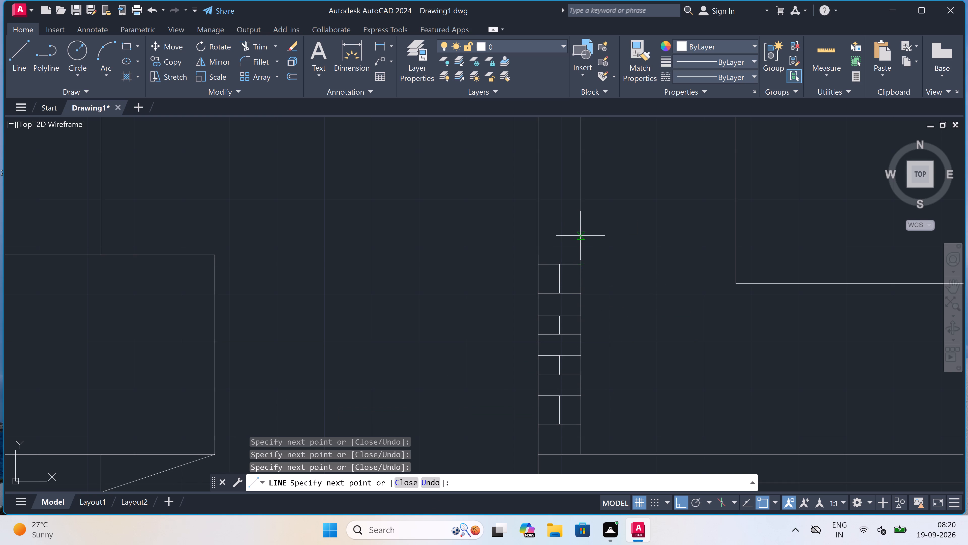
# Draw another plain full-width course and a mid-split course about 7" high above the second-floor left wall's topmost bricks.
pyautogui.click(580, 239)
pyautogui.click(535, 239)
pyautogui.moveTo(557, 241); pyautogui.dragTo(558, 238)
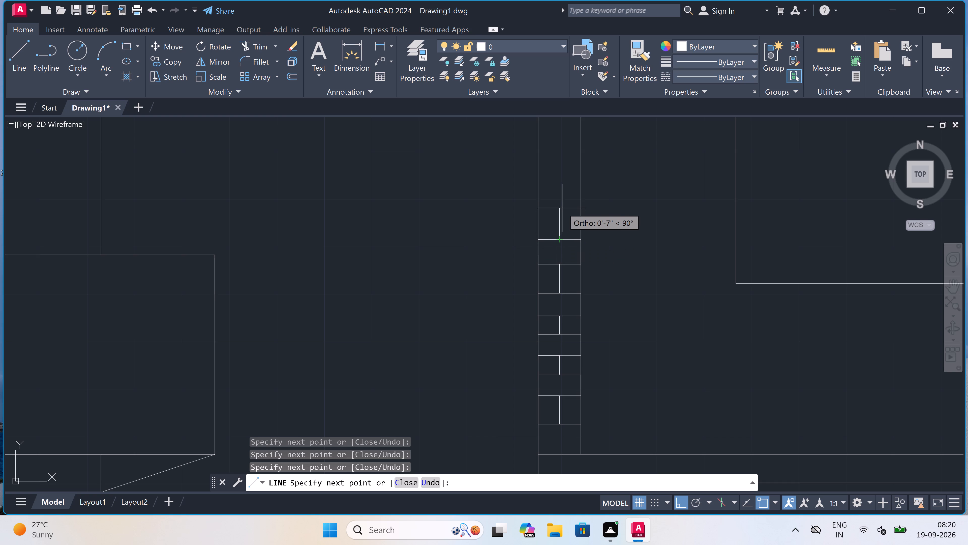
pyautogui.click(561, 209)
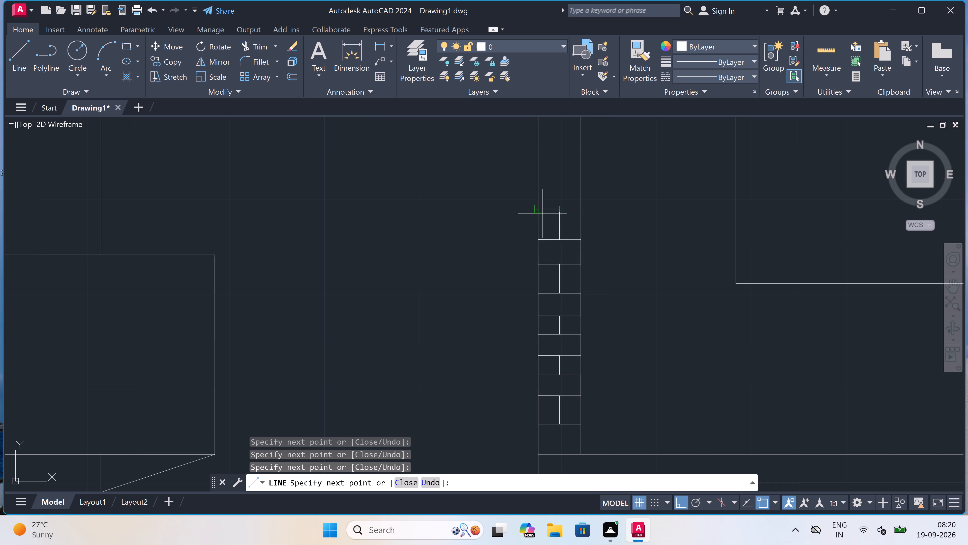
pyautogui.click(541, 211)
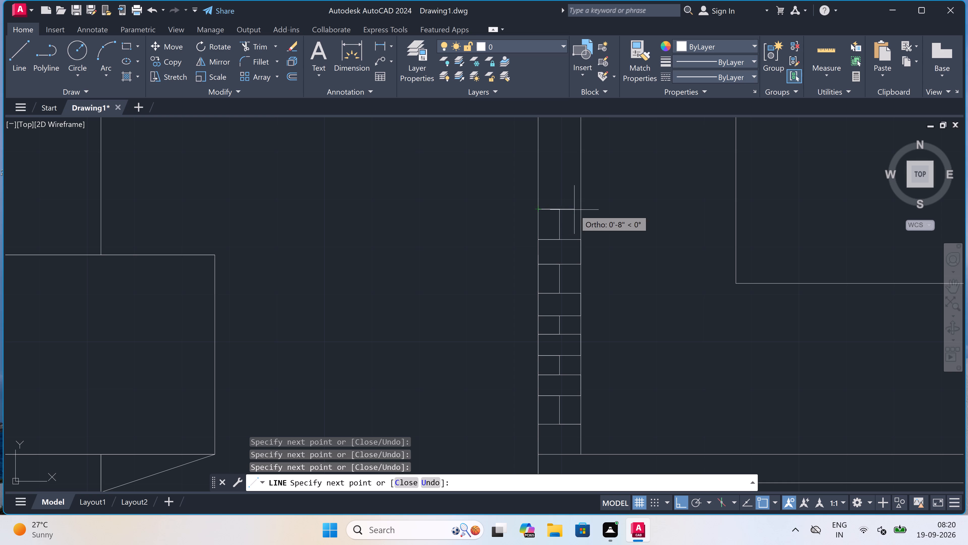
pyautogui.click(580, 207)
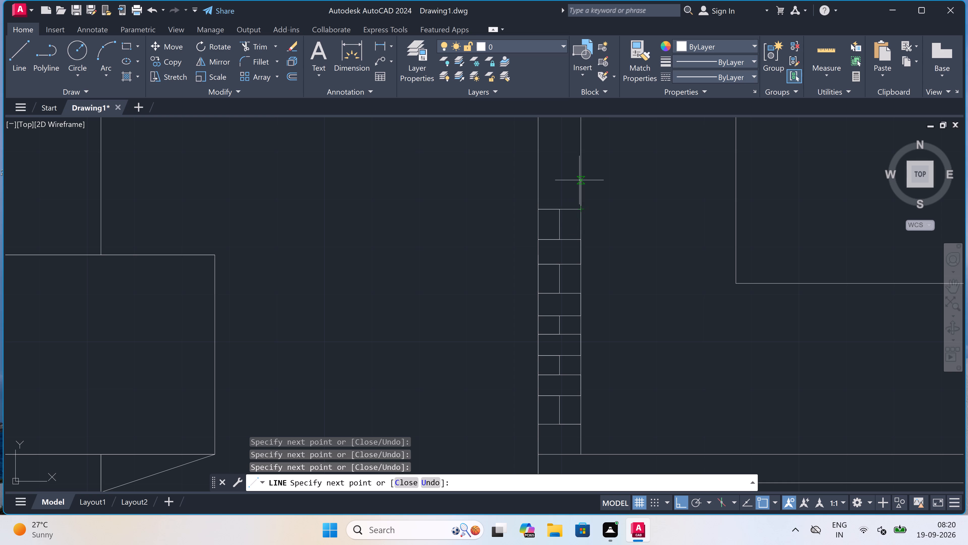
# Add a plain full-width course and a mid-split course about 5" high above the topmost bricks of Section-AA's second-floor left wall.
pyautogui.click(579, 179)
pyautogui.click(537, 182)
pyautogui.scroll(-7, 537, 182)
pyautogui.scroll(4, 539, 175)
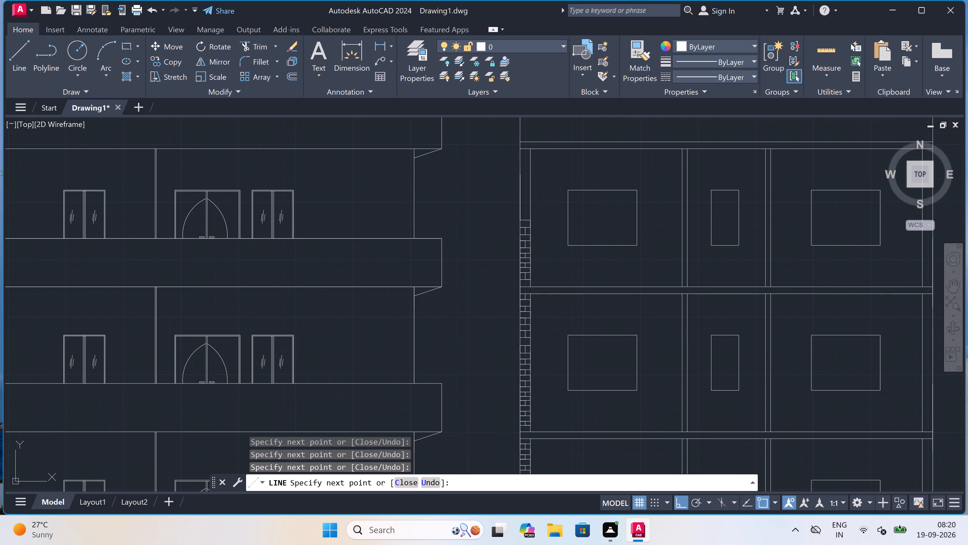
pyautogui.scroll(2, 529, 205)
pyautogui.scroll(1, 513, 251)
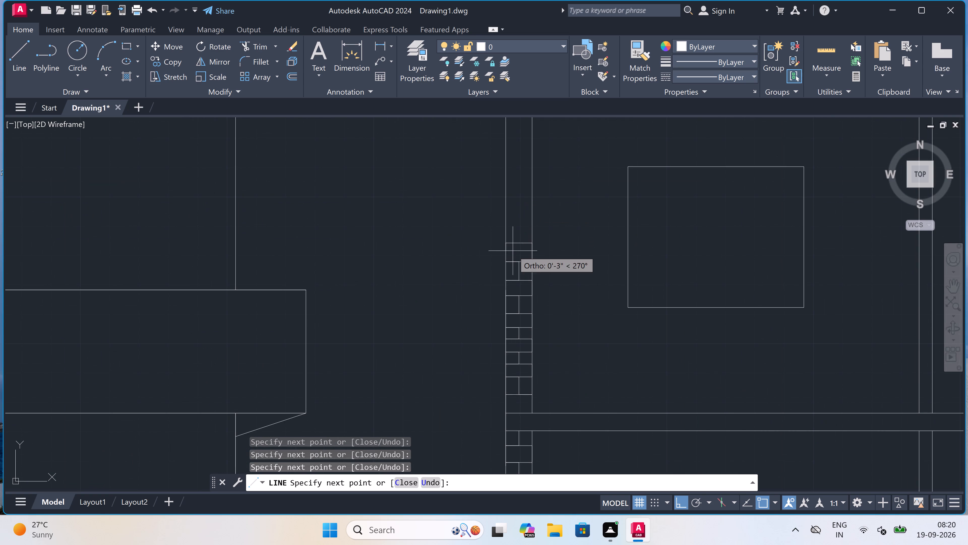
pyautogui.click(522, 237)
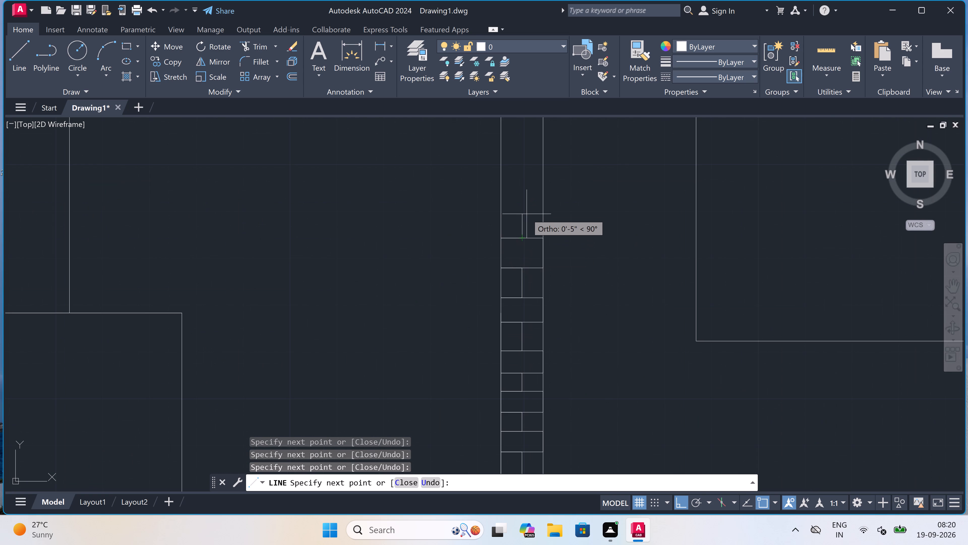
pyautogui.click(526, 213)
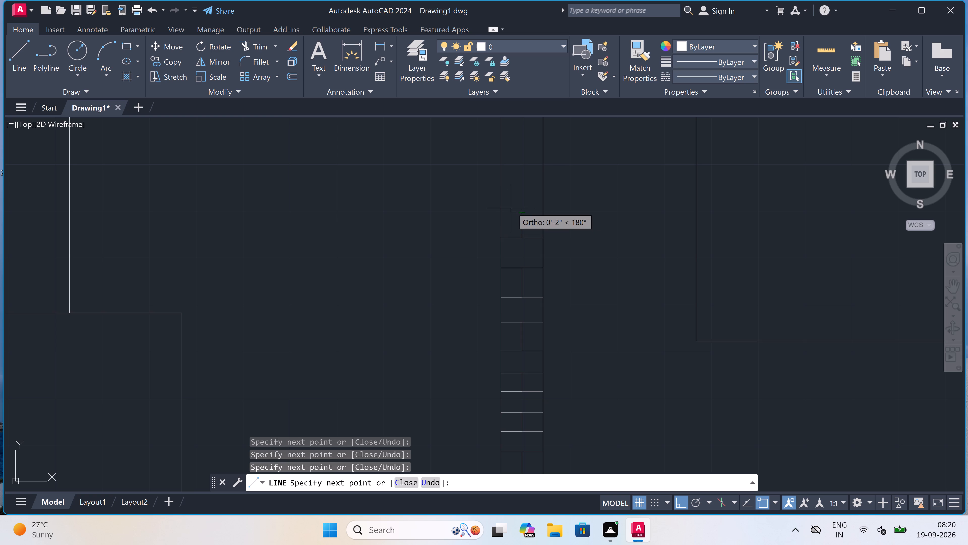
pyautogui.scroll(1, 511, 207)
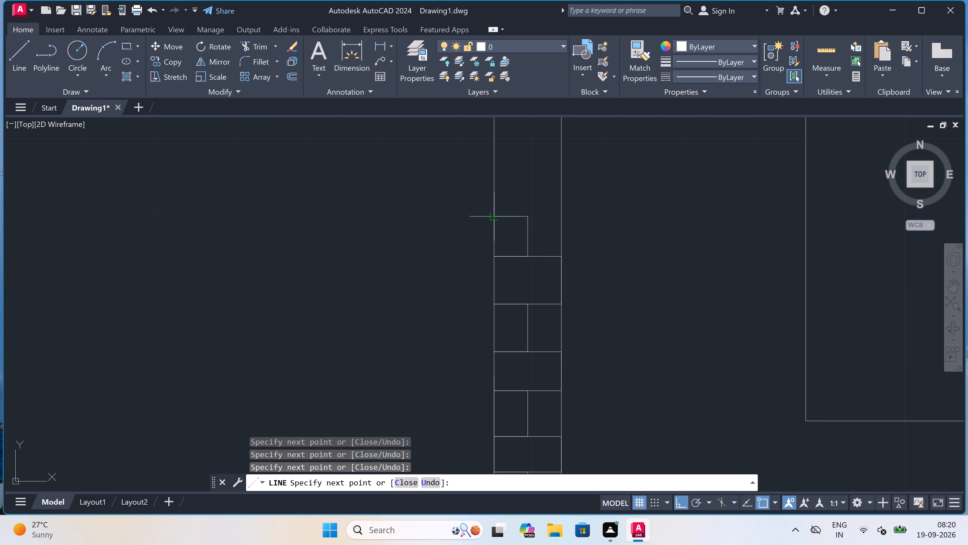
pyautogui.click(493, 217)
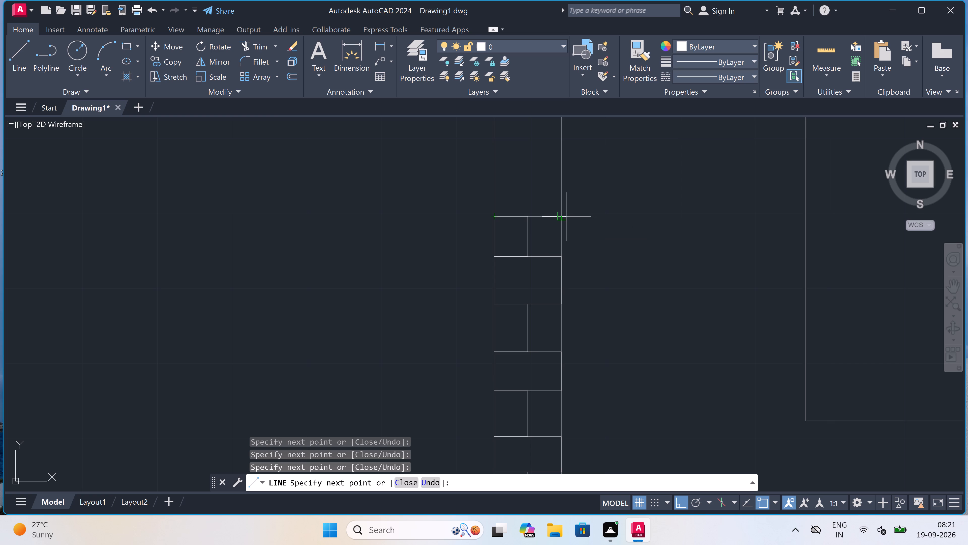
pyautogui.click(562, 215)
# Continue the second-floor left wall's brickwork upward with a plain full-width course and a course with a vertical joint at mid-wall.
pyautogui.scroll(-4, 562, 215)
pyautogui.scroll(2, 562, 184)
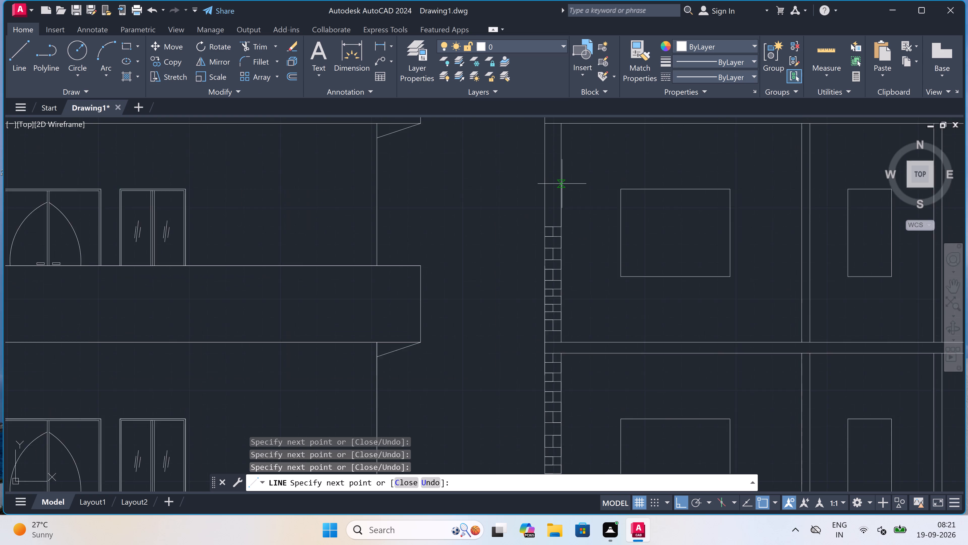
pyautogui.scroll(1, 562, 184)
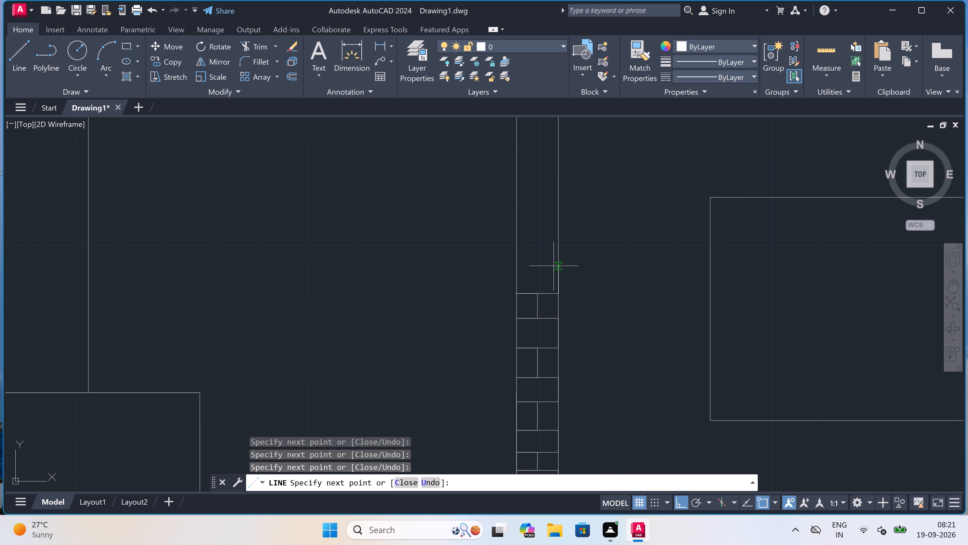
pyautogui.scroll(1, 554, 267)
pyautogui.click(561, 263)
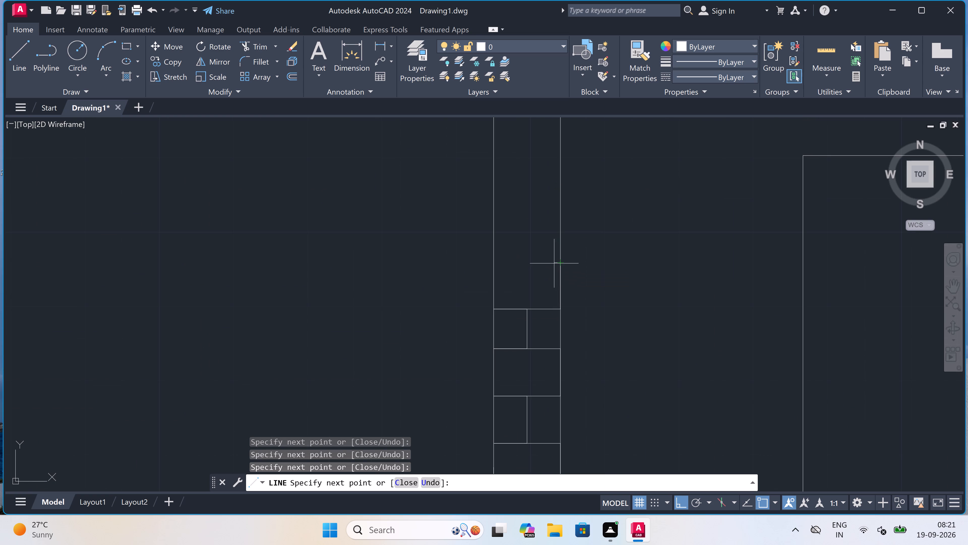
pyautogui.click(491, 264)
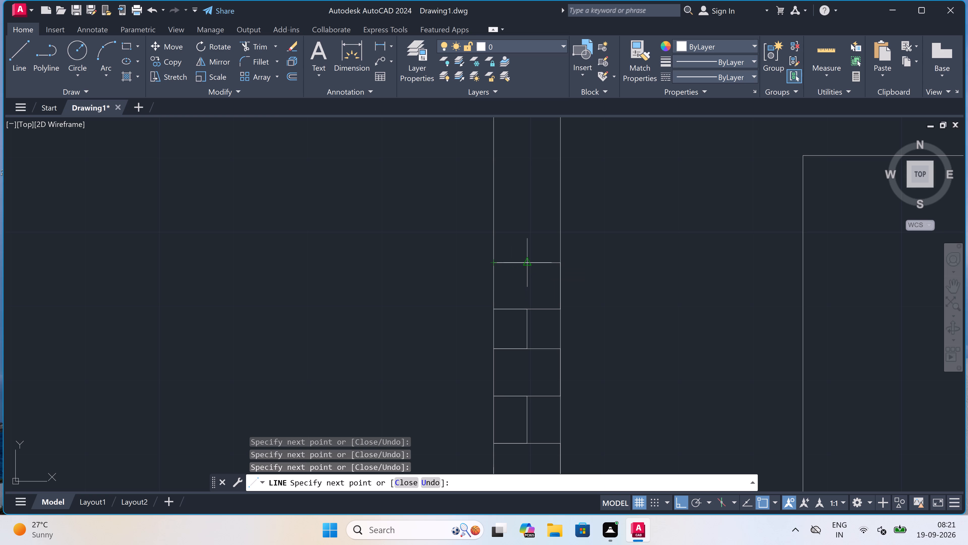
pyautogui.click(524, 259)
pyautogui.click(528, 226)
pyautogui.click(495, 226)
pyautogui.click(557, 228)
# Stack another plain full-width course and a mid-split course on the second-floor left wall's topmost bricks.
pyautogui.scroll(-4, 557, 228)
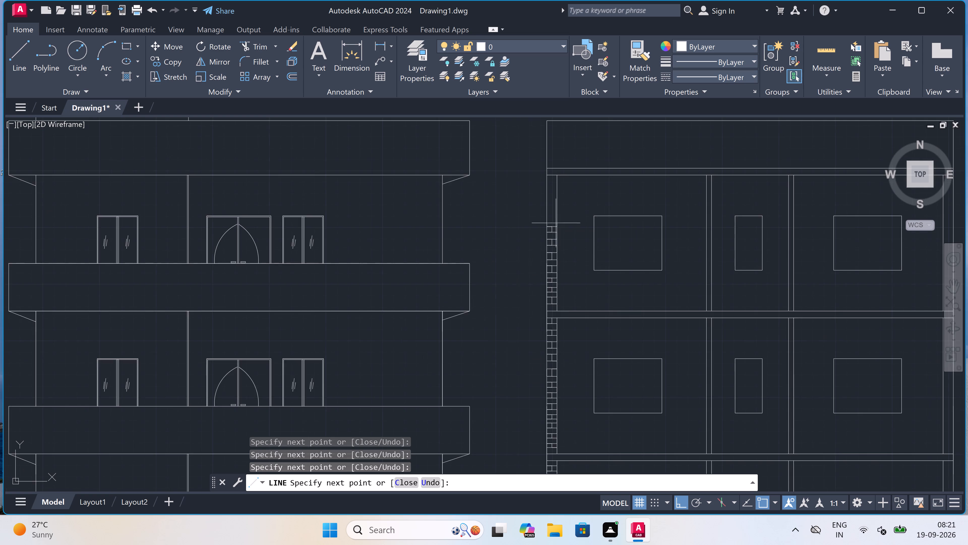
pyautogui.scroll(3, 554, 203)
pyautogui.scroll(2, 554, 229)
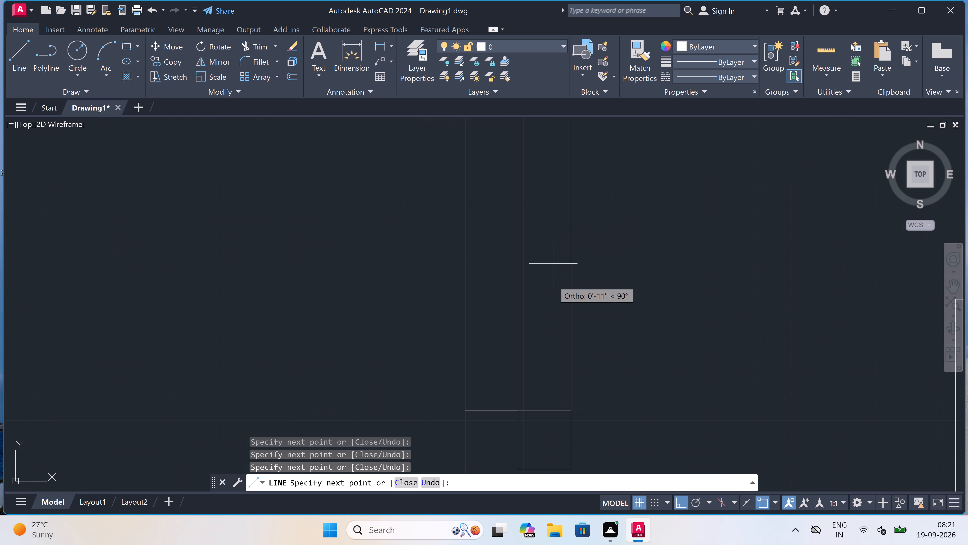
pyautogui.click(570, 349)
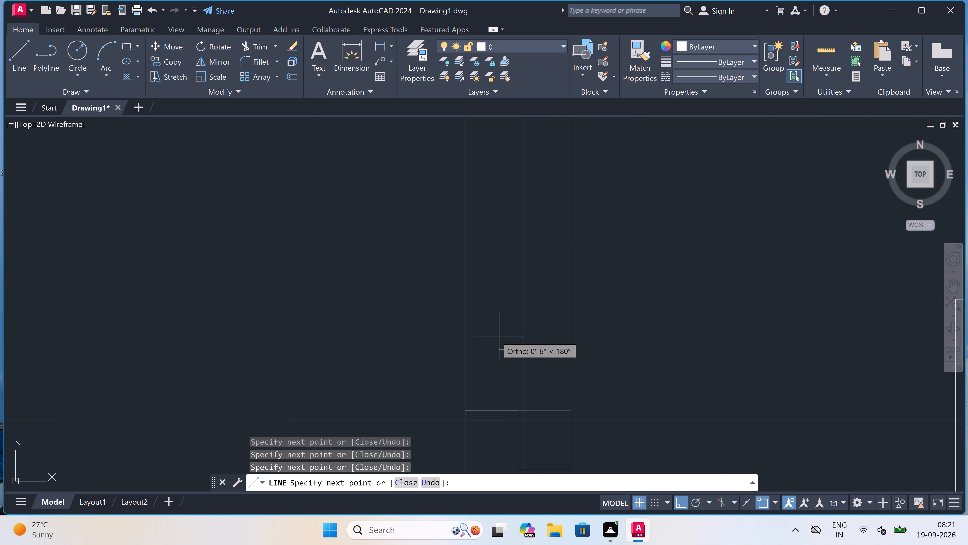
pyautogui.click(463, 347)
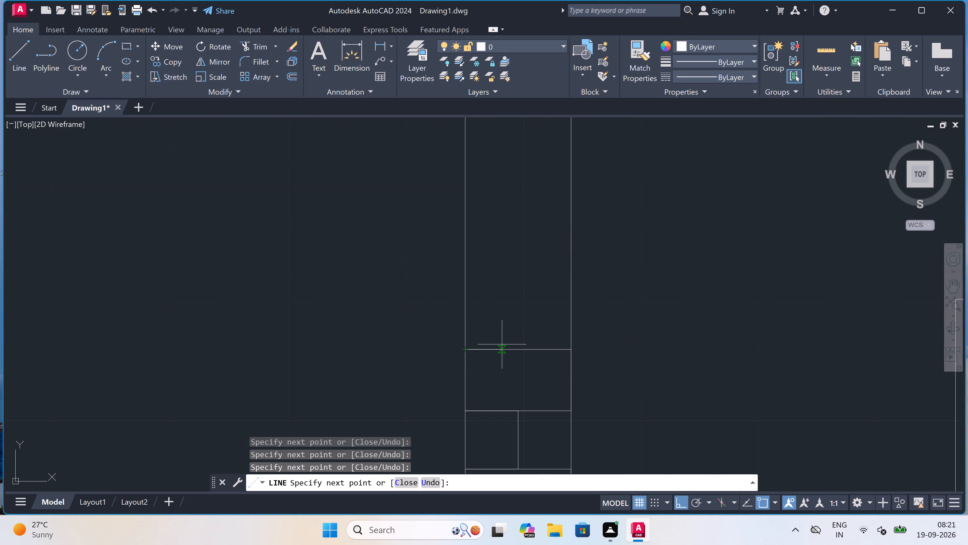
pyautogui.click(517, 346)
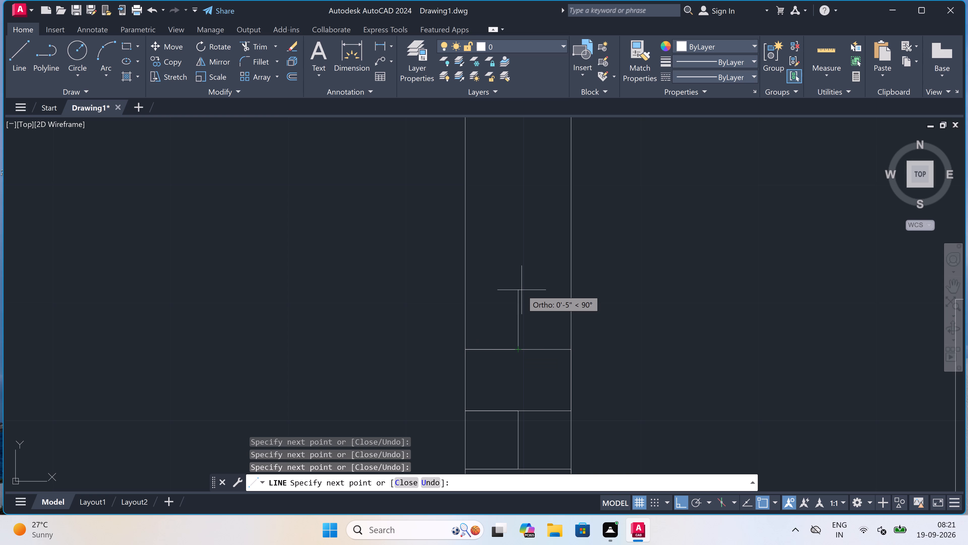
pyautogui.click(519, 298)
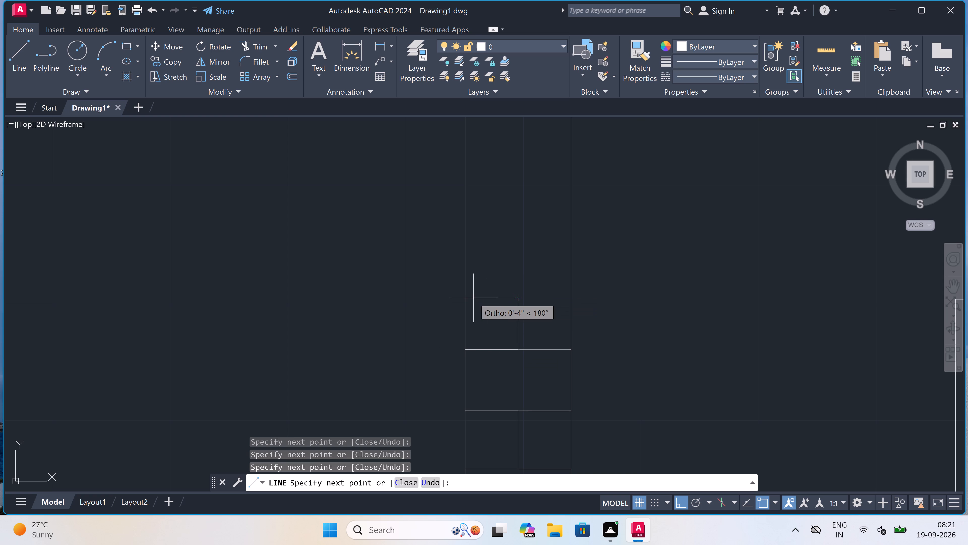
pyautogui.moveTo(465, 294); pyautogui.dragTo(471, 293)
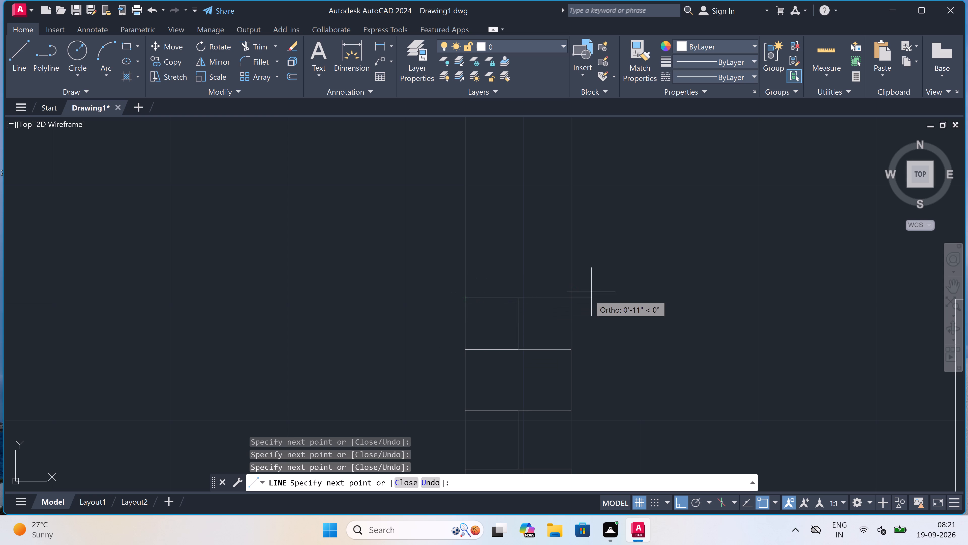
pyautogui.click(574, 295)
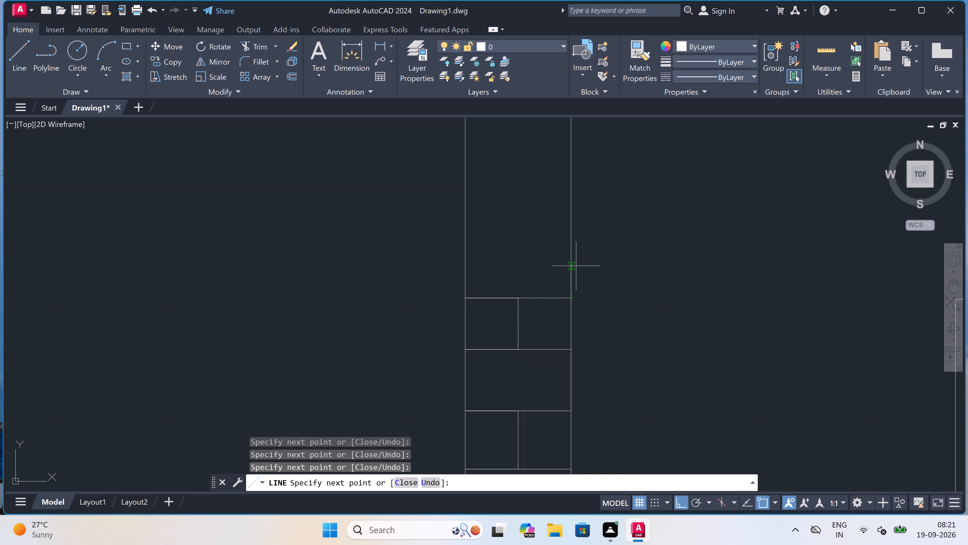
# Draw a further plain full-width course and a mid-split course about 4" high on the second-floor left wall, nearing the slab above.
pyautogui.click(569, 245)
pyautogui.scroll(1, 458, 237)
pyautogui.moveTo(467, 251); pyautogui.dragTo(467, 252)
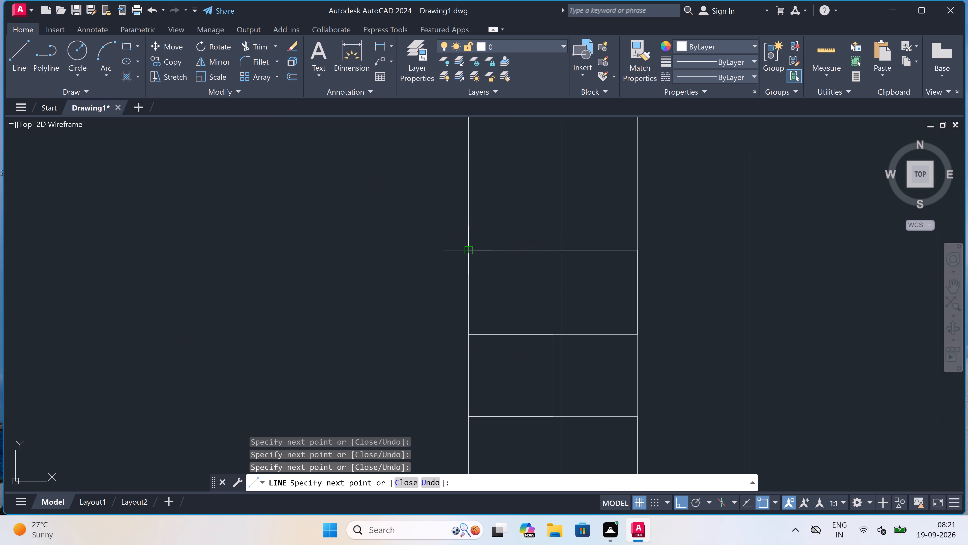
pyautogui.moveTo(467, 252); pyautogui.dragTo(470, 252)
pyautogui.click(552, 254)
pyautogui.click(554, 194)
pyautogui.scroll(-5, 554, 194)
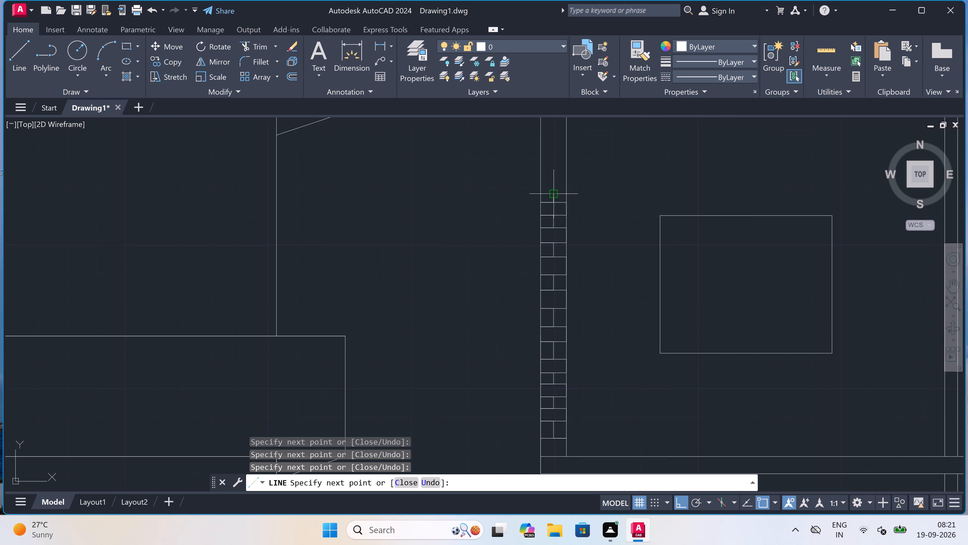
pyautogui.scroll(-2, 554, 194)
pyautogui.scroll(4, 553, 172)
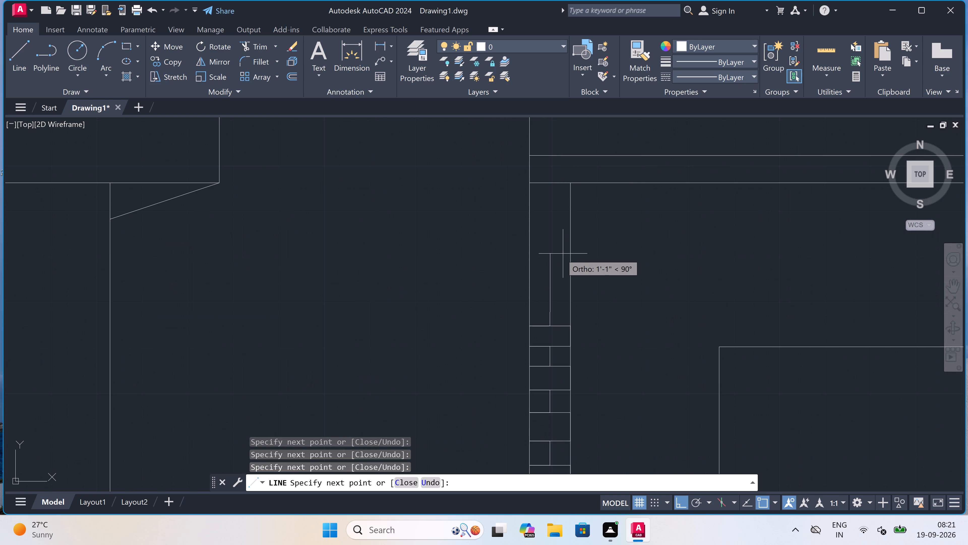
pyautogui.scroll(2, 558, 253)
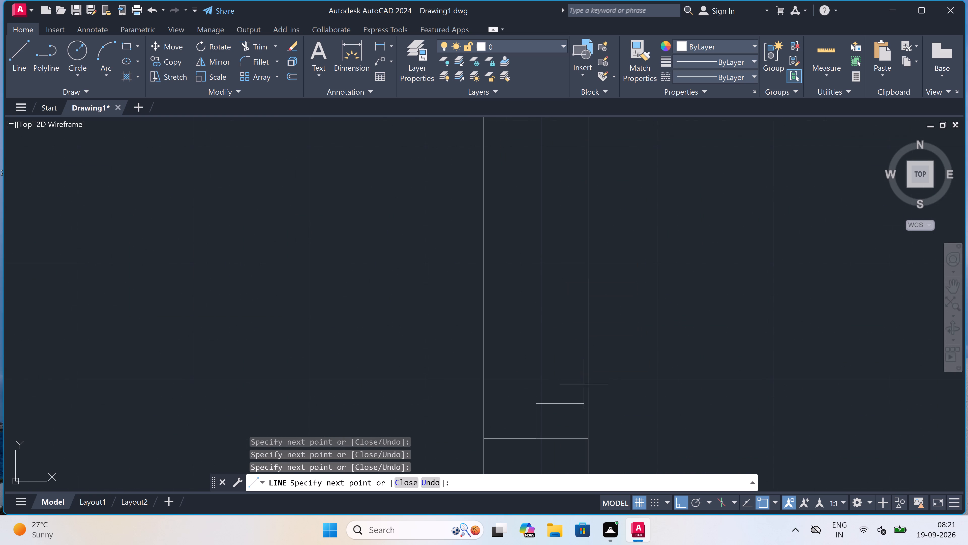
pyautogui.scroll(-3, 576, 390)
pyautogui.scroll(2, 560, 391)
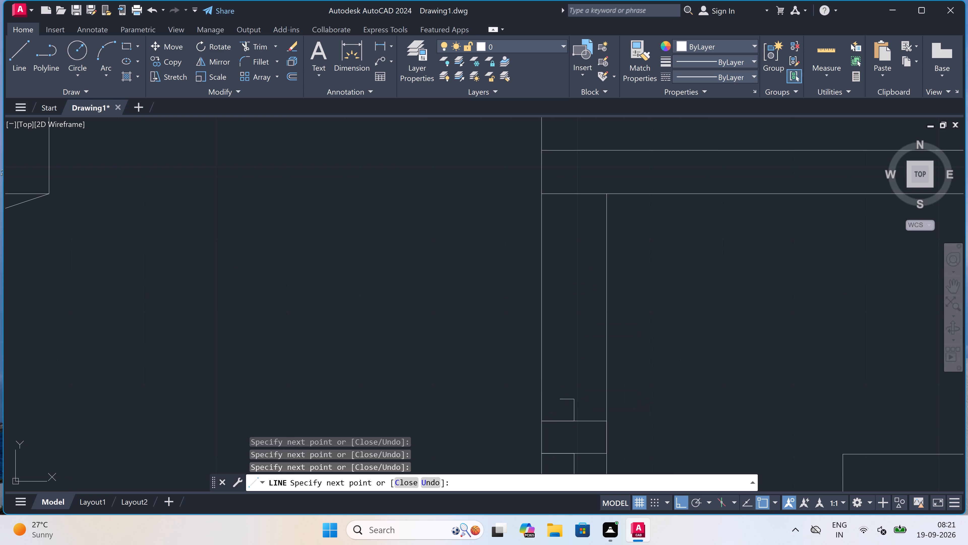
pyautogui.scroll(-1, 575, 387)
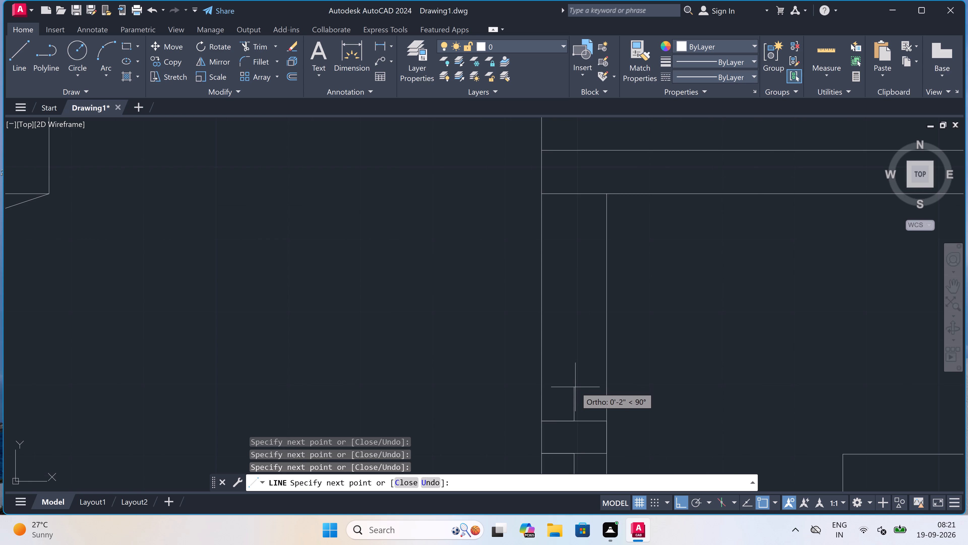
pyautogui.scroll(2, 571, 403)
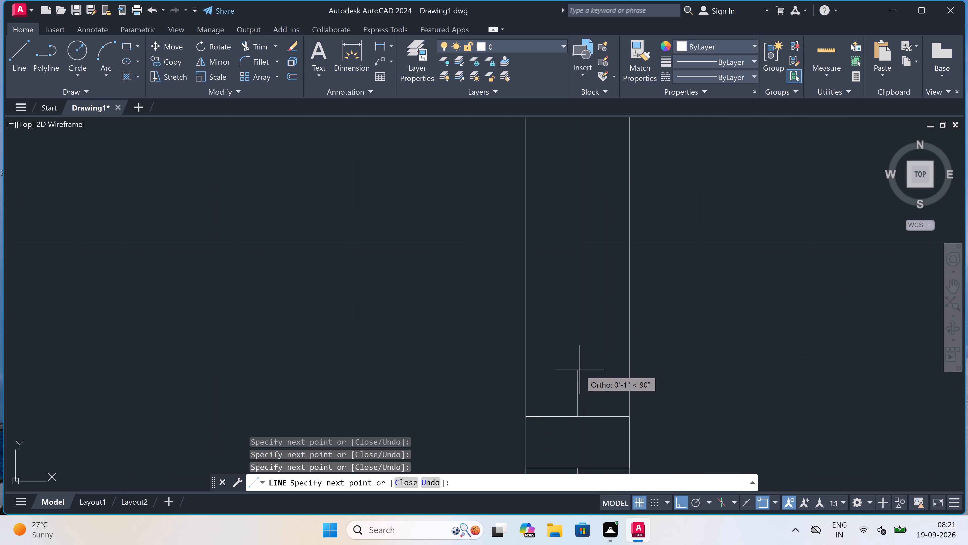
pyautogui.click(580, 370)
pyautogui.click(627, 372)
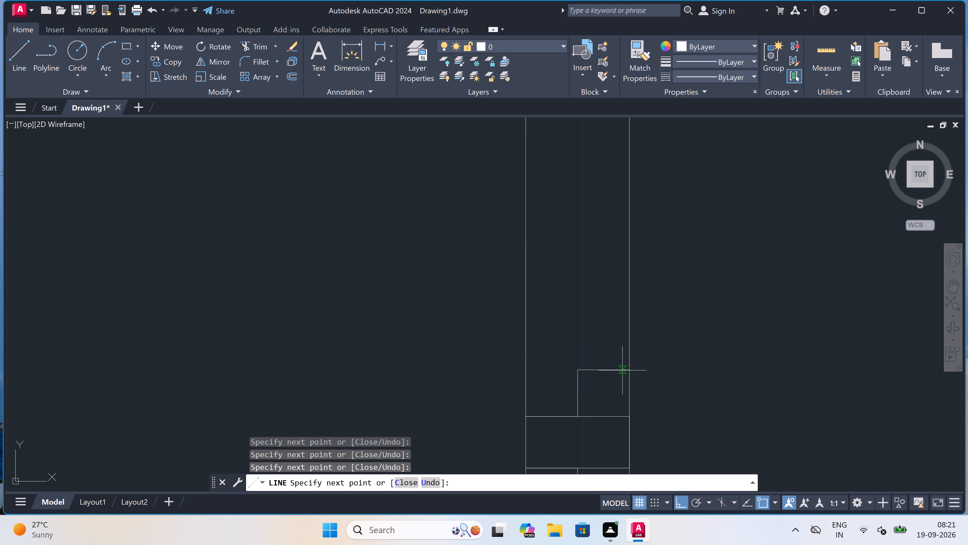
pyautogui.click(527, 369)
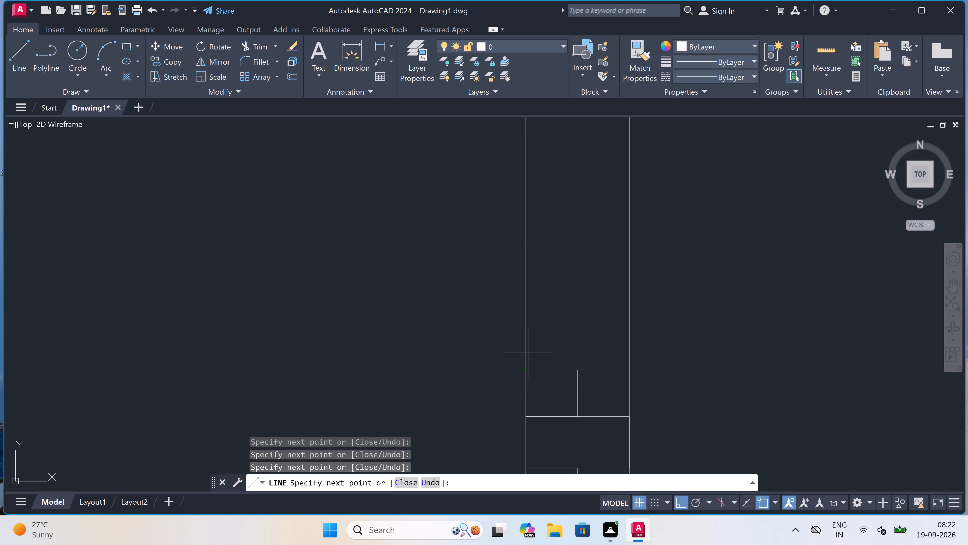
# Add a plain full-width course and a mid-split course above the topmost bricks of Section-AA's second-floor left wall.
pyautogui.click(528, 321)
pyautogui.click(627, 322)
pyautogui.click(580, 323)
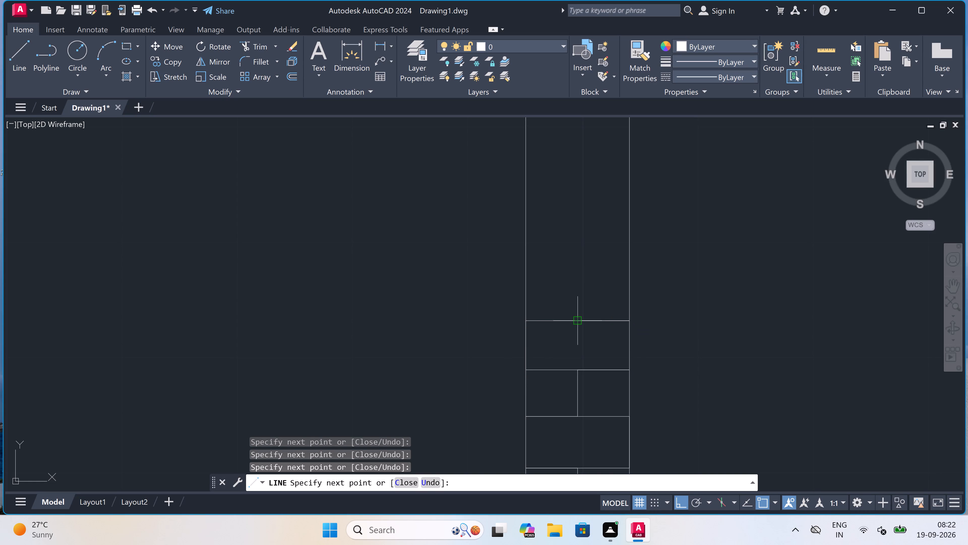
pyautogui.click(577, 280)
pyautogui.click(525, 278)
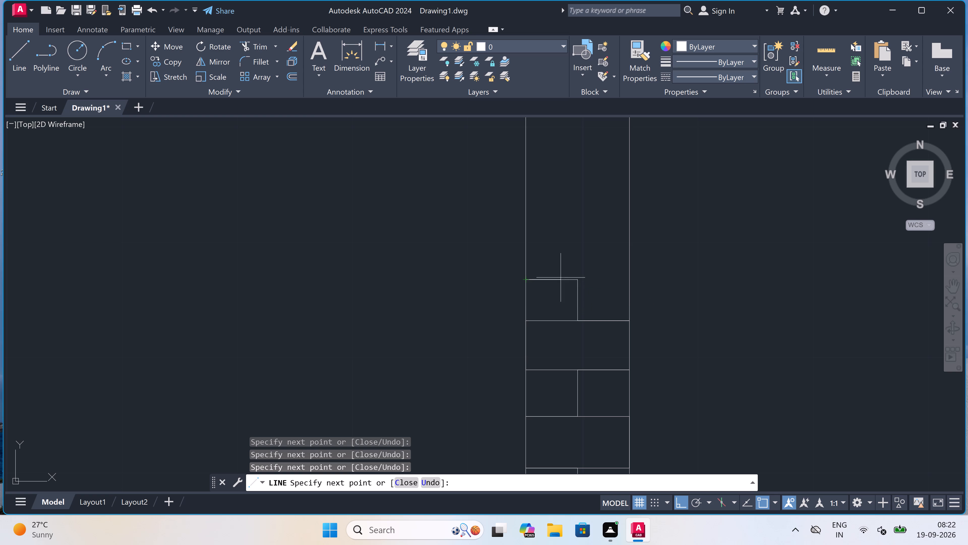
pyautogui.click(634, 279)
# Continue the second-floor left wall upward with another plain full-width course and a course with a vertical joint at mid-wall.
pyautogui.moveTo(631, 231); pyautogui.dragTo(628, 231)
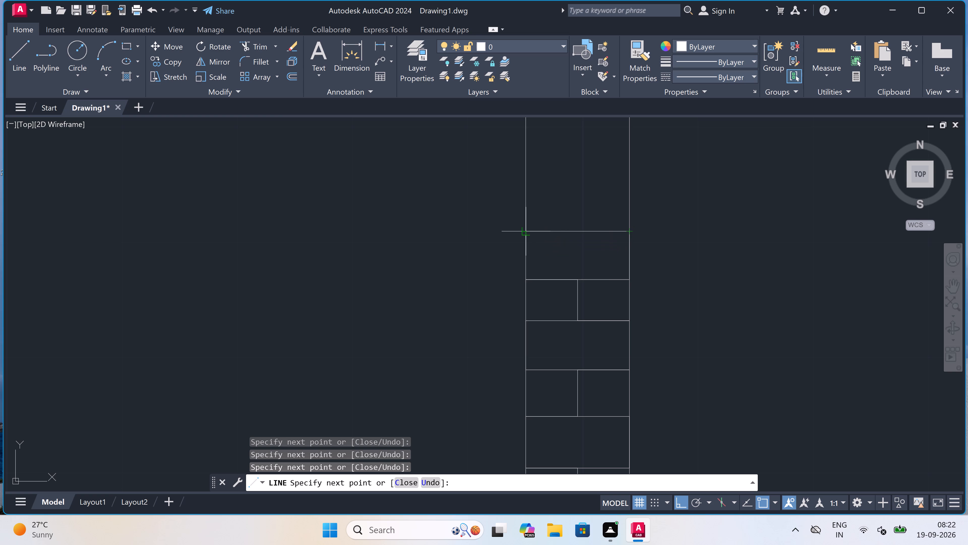
pyautogui.click(528, 234)
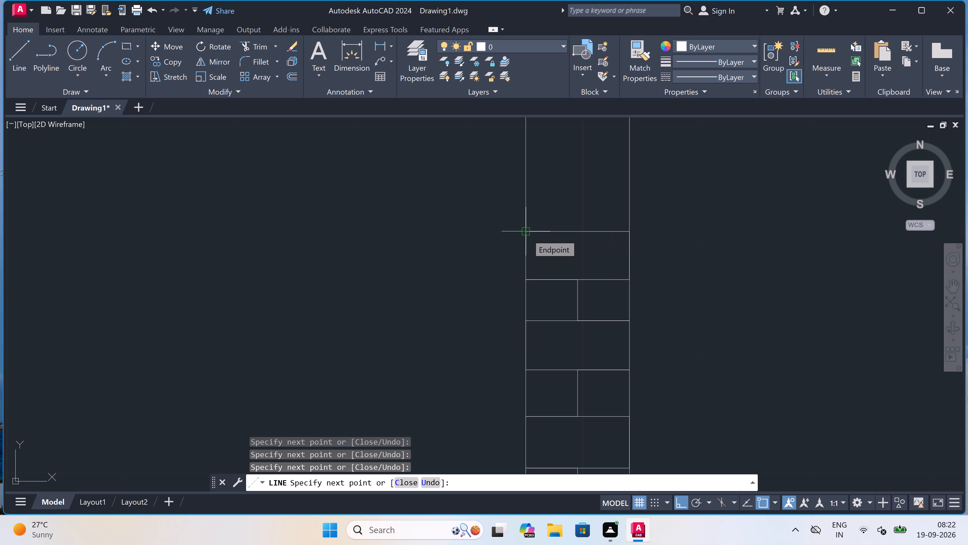
pyautogui.scroll(-4, 528, 235)
pyautogui.scroll(3, 528, 214)
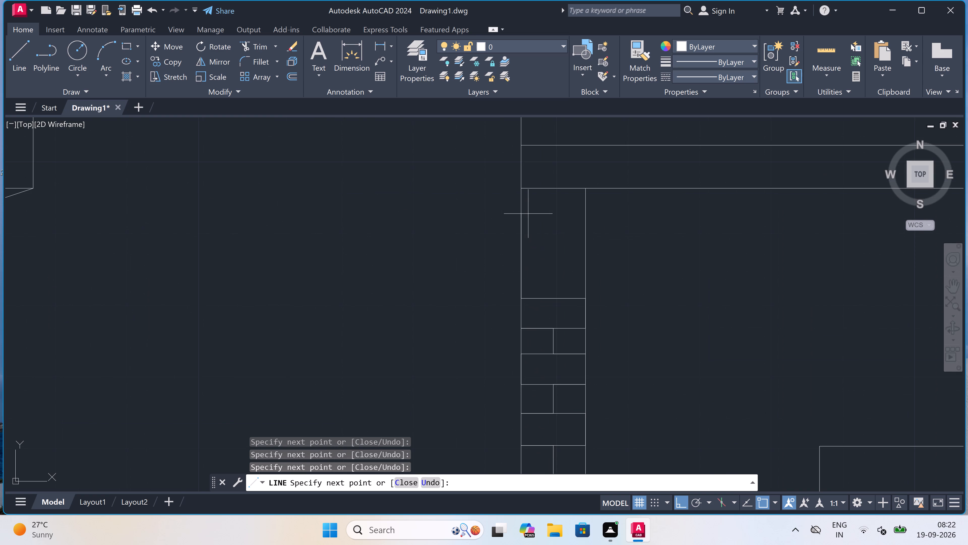
pyautogui.scroll(1, 524, 212)
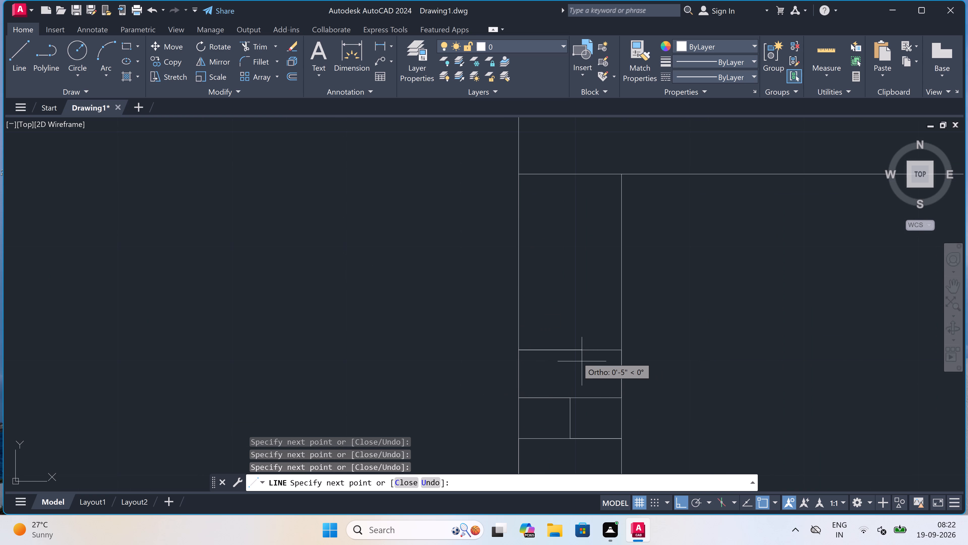
pyautogui.click(573, 352)
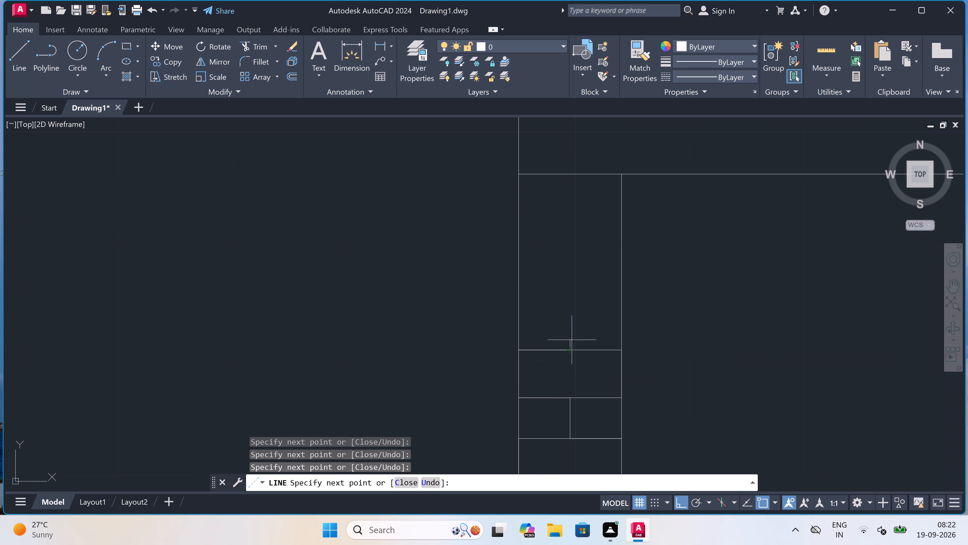
pyautogui.click(570, 305)
pyautogui.click(516, 301)
pyautogui.click(619, 303)
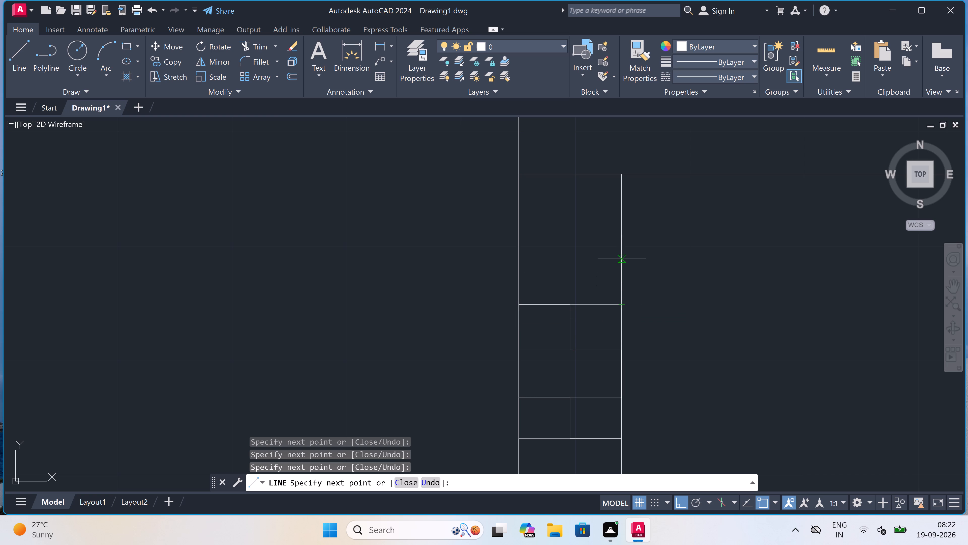
# Finish the second-floor left wall's brickwork below the slab with a plain full-width course and a mid-split course about 4" high.
pyautogui.click(621, 258)
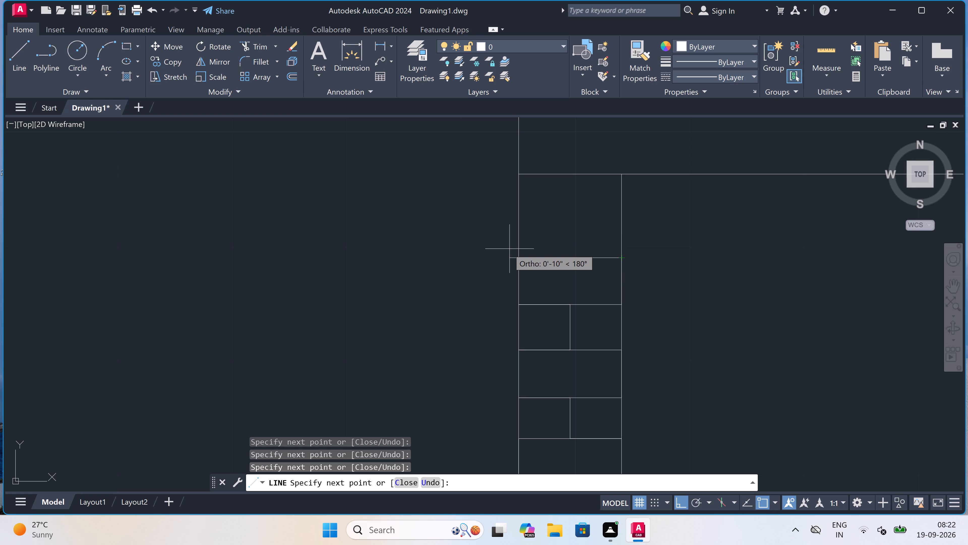
pyautogui.click(515, 260)
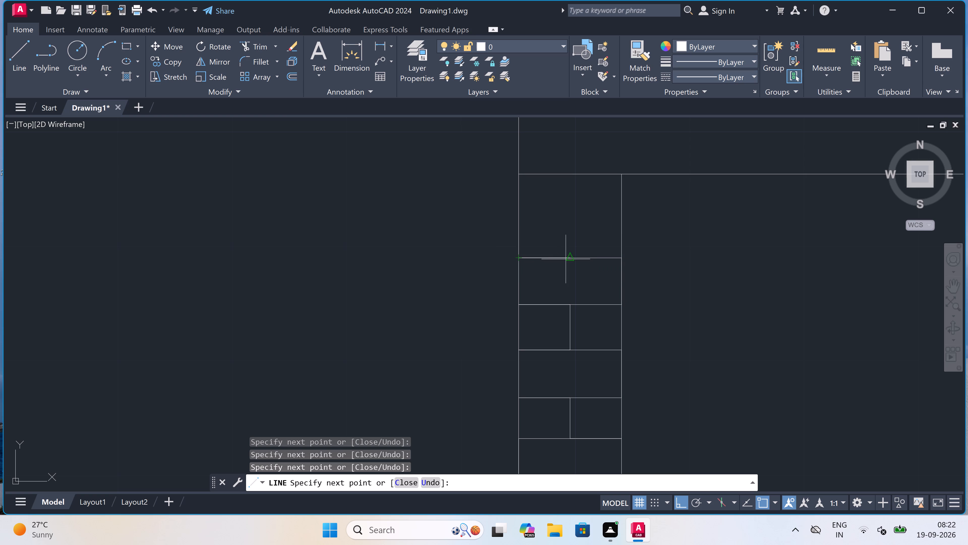
pyautogui.click(571, 258)
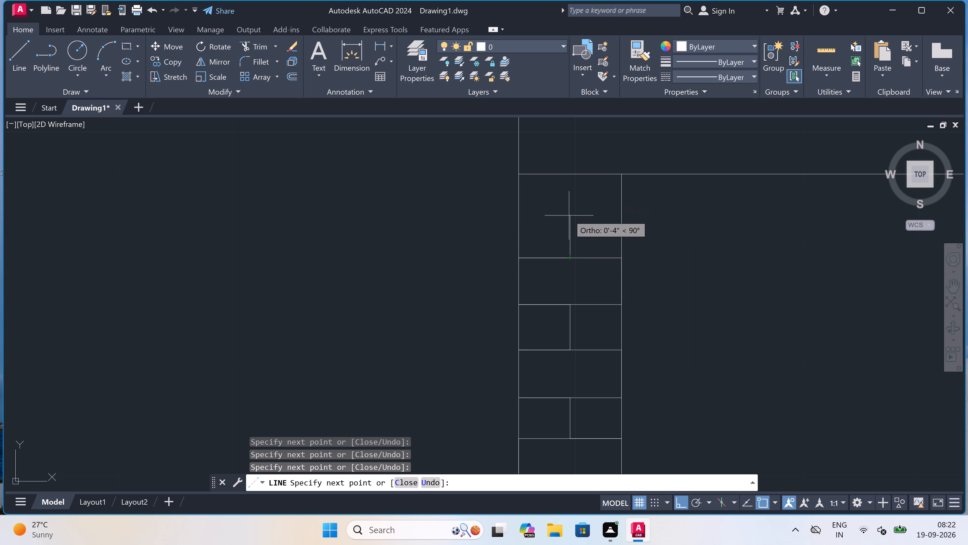
pyautogui.click(569, 215)
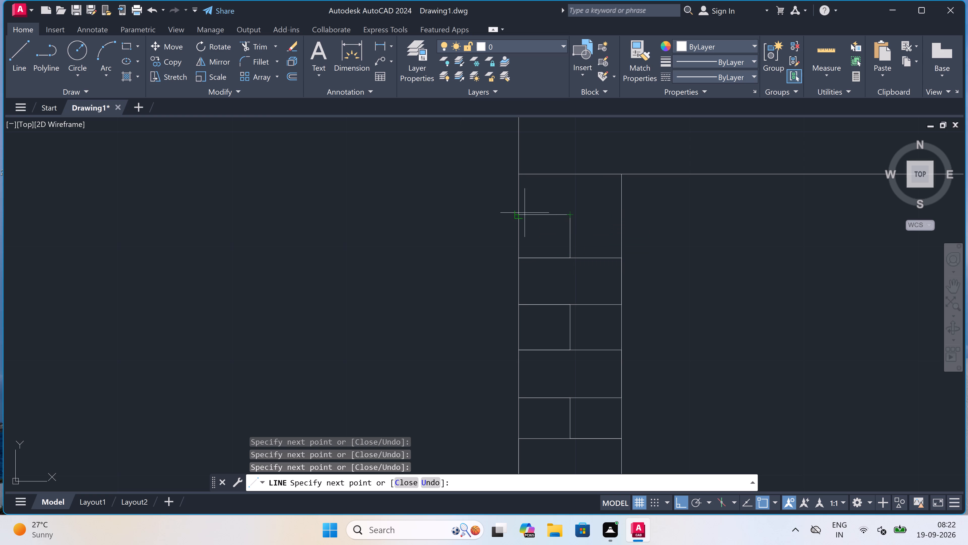
pyautogui.click(519, 212)
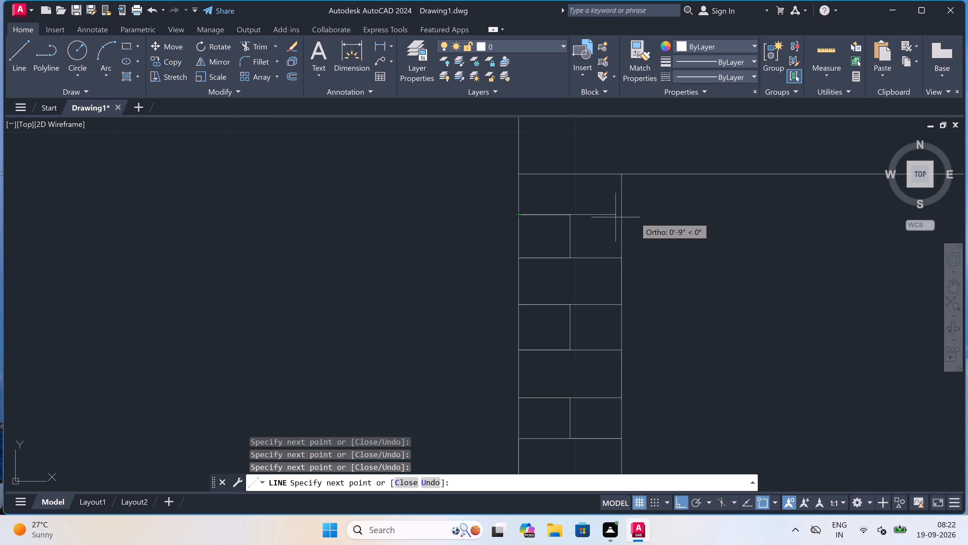
pyautogui.click(620, 213)
pyautogui.press('Escape')
# Begin line work for the brick courses at the base of Section-AA's ground-floor right wall.
pyautogui.scroll(-2, 613, 211)
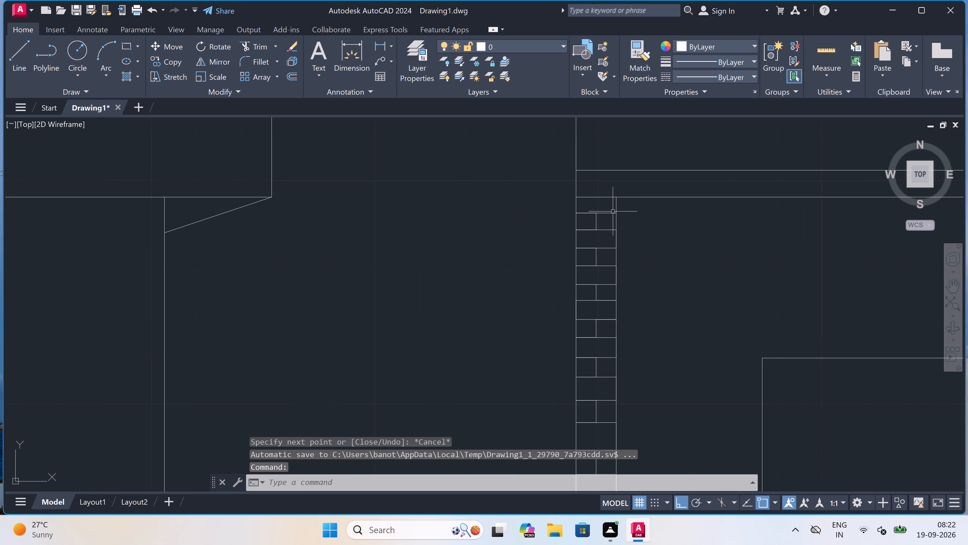
pyautogui.scroll(-5, 613, 211)
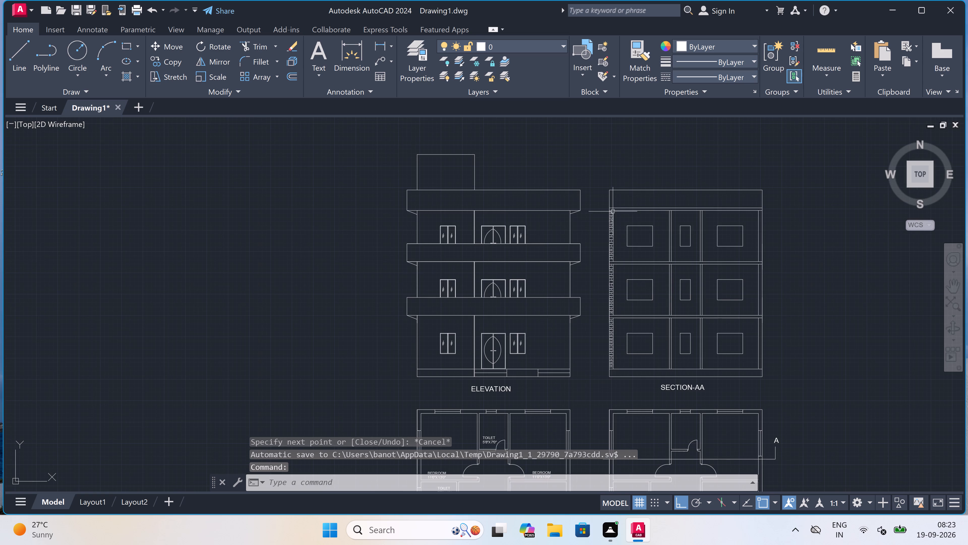
pyautogui.scroll(-1, 613, 211)
pyautogui.scroll(3, 702, 274)
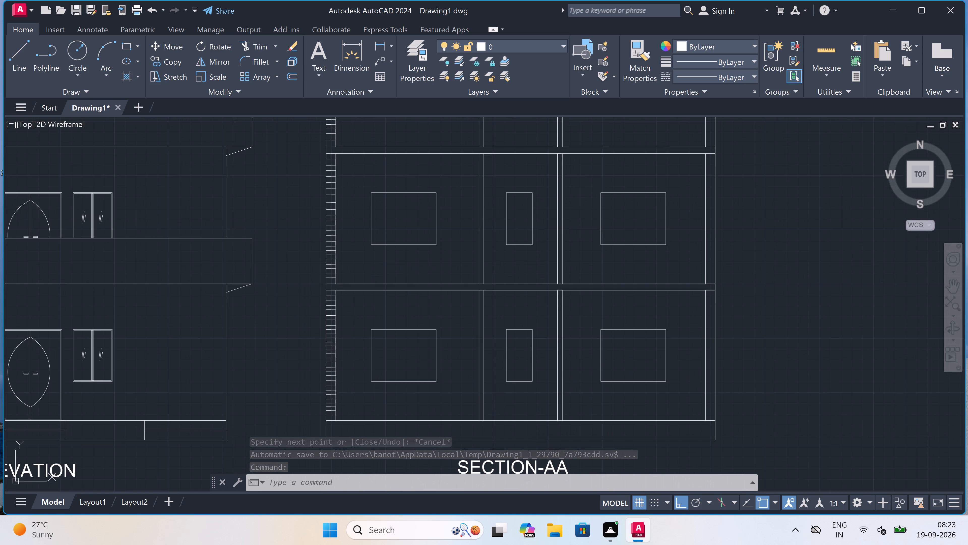
pyautogui.scroll(-2, 703, 278)
pyautogui.scroll(4, 727, 320)
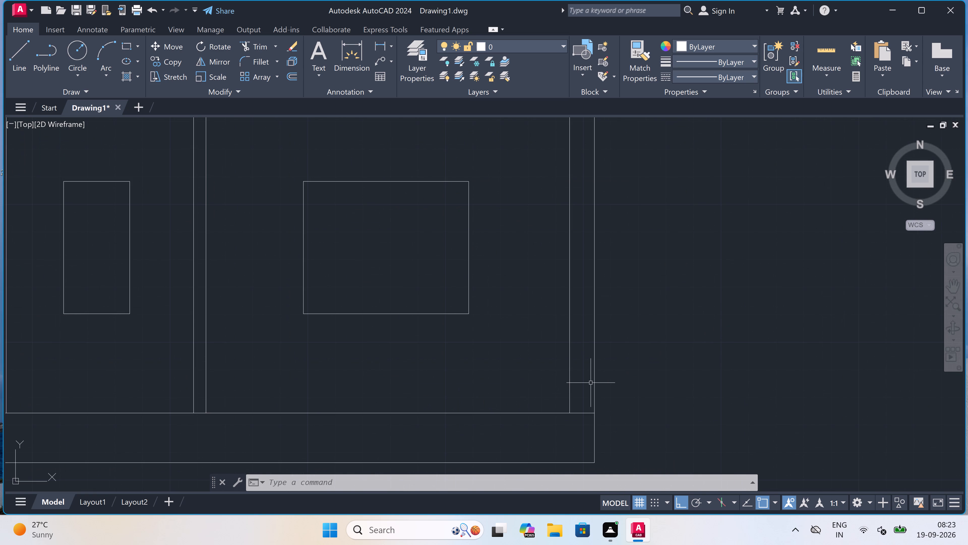
pyautogui.press('l')
pyautogui.press('space')
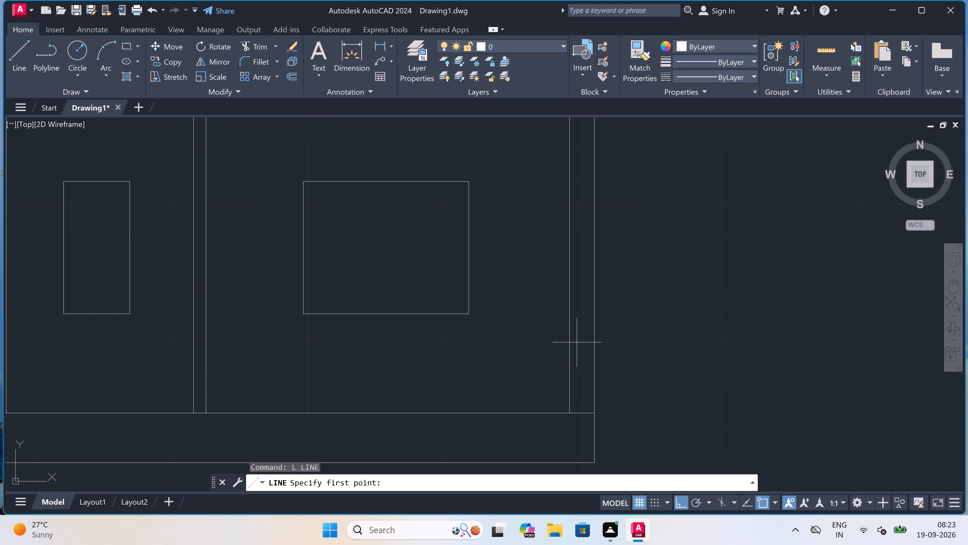
pyautogui.scroll(-1, 575, 333)
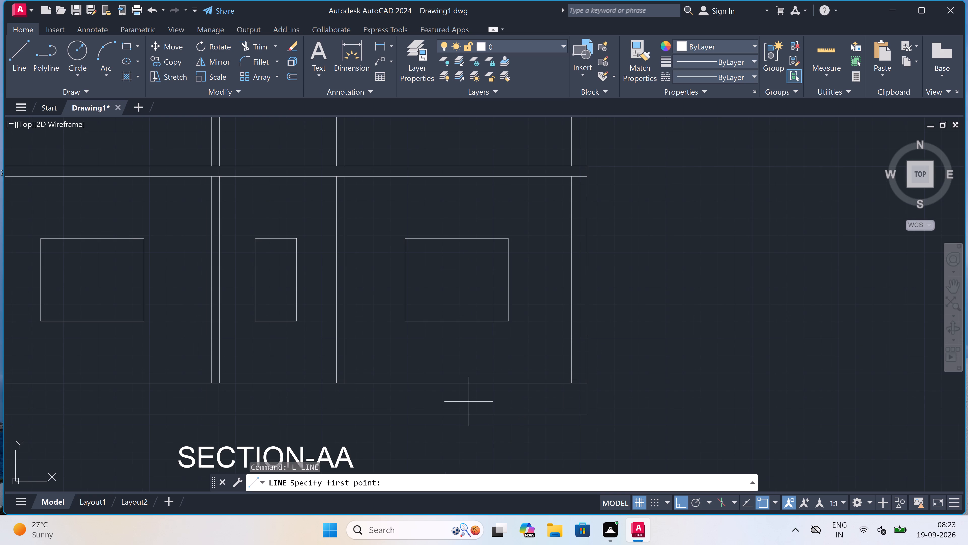
pyautogui.scroll(2, 544, 374)
pyautogui.scroll(-1, 545, 373)
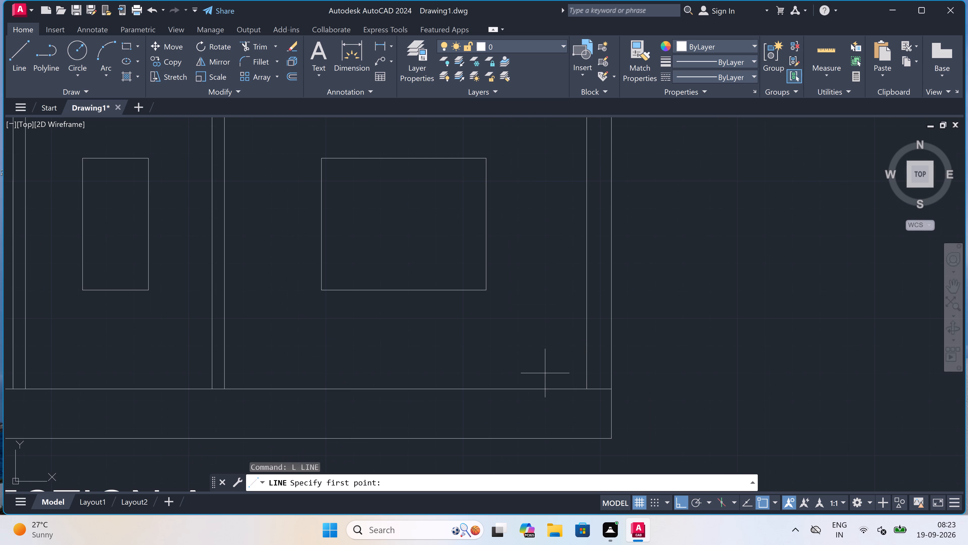
pyautogui.scroll(-3, 545, 373)
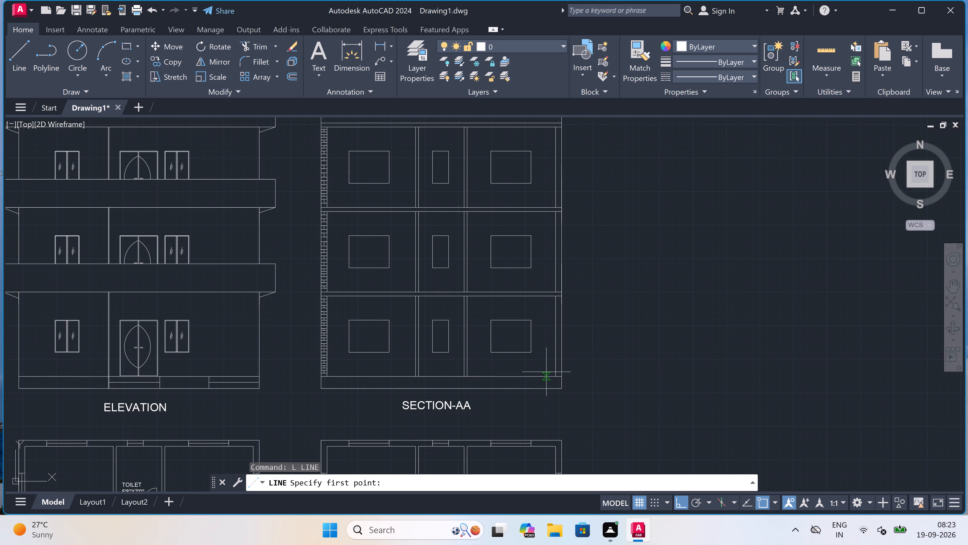
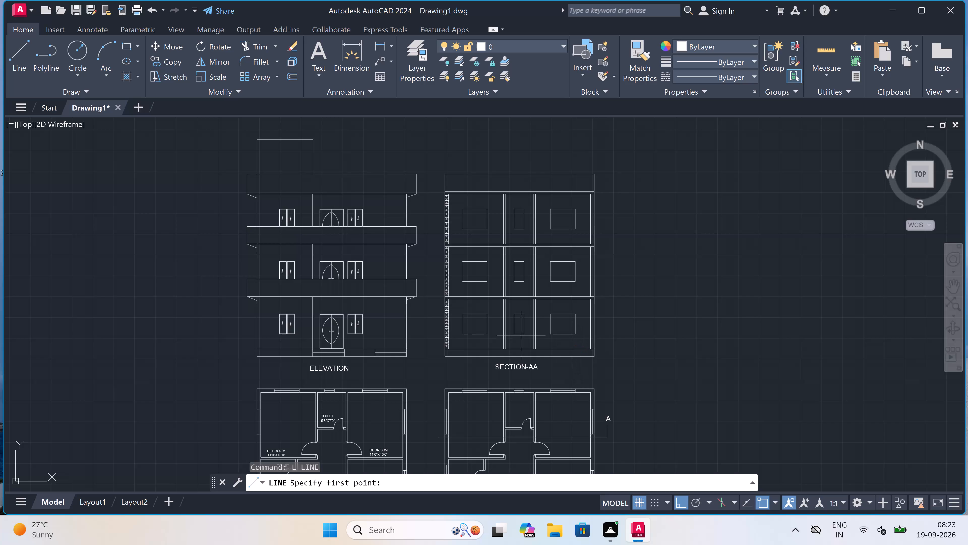
# Draw the first two full-width horizontal course lines at the base of Section-AA's ground-floor left interior partition, just above floor level.
pyautogui.scroll(3, 498, 341)
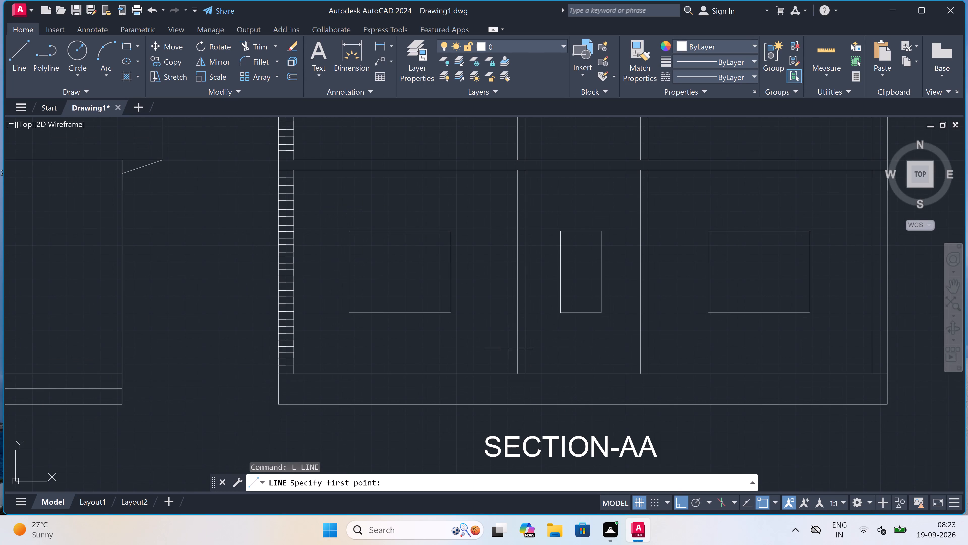
pyautogui.scroll(2, 509, 350)
pyautogui.scroll(2, 528, 386)
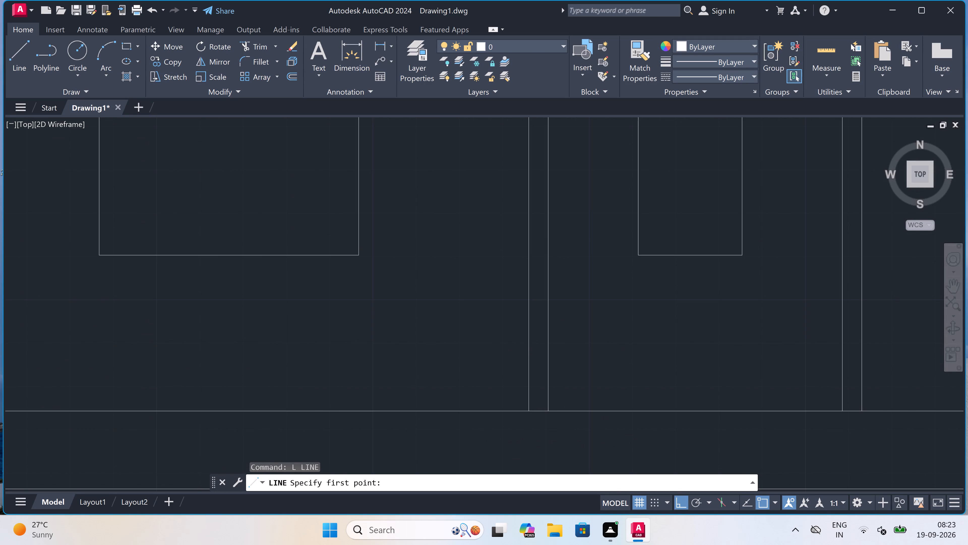
pyautogui.scroll(-2, 529, 407)
pyautogui.scroll(1, 529, 407)
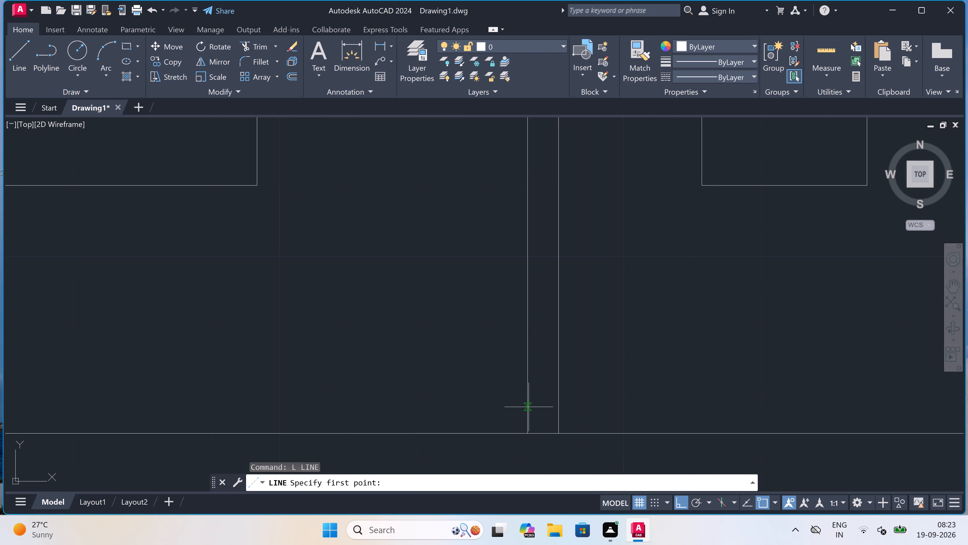
pyautogui.click(528, 411)
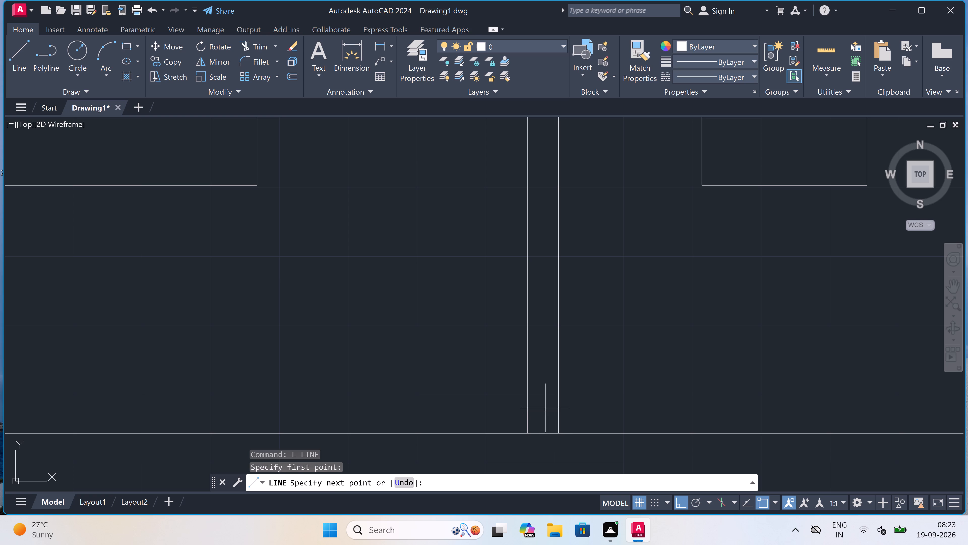
pyautogui.click(562, 411)
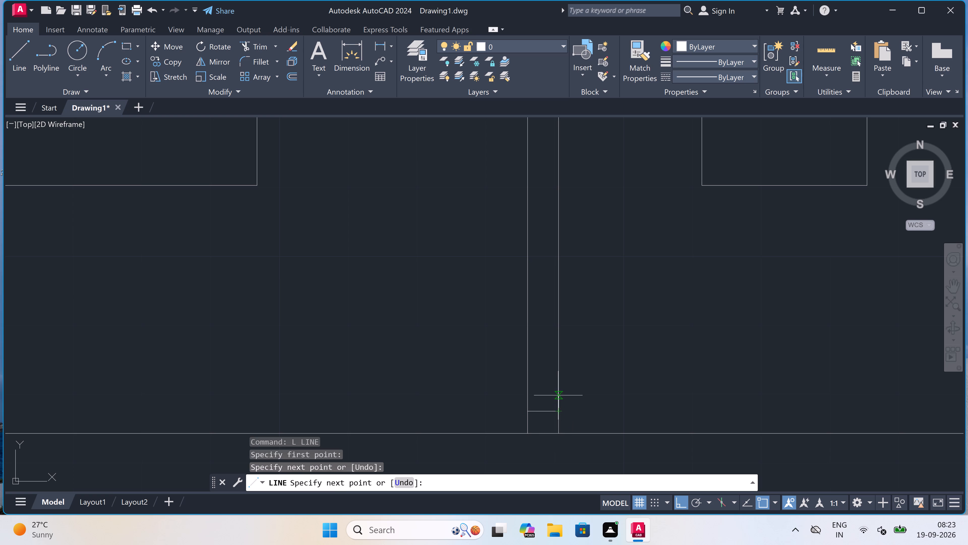
pyautogui.click(558, 394)
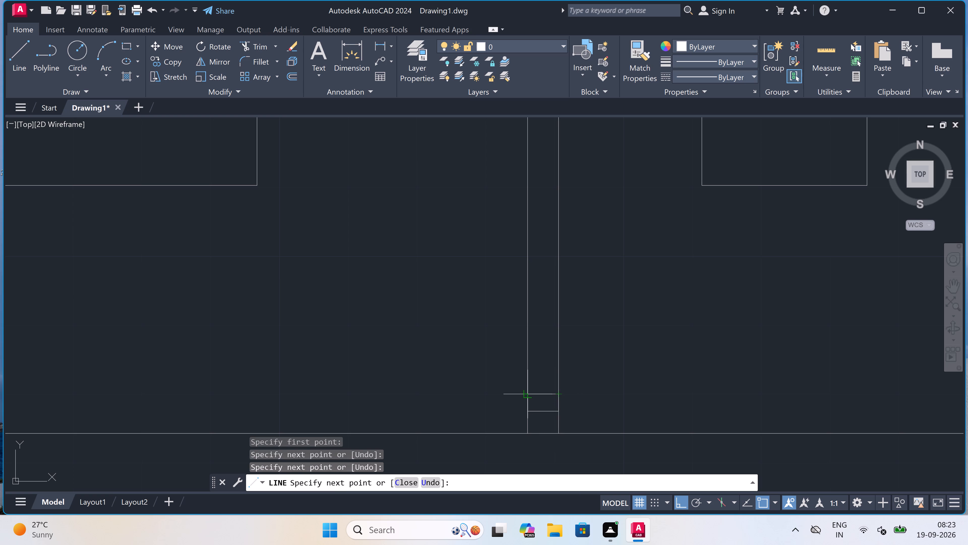
pyautogui.click(529, 391)
# Continue the zigzag line up the ground-floor left interior partition with four more evenly spaced full-width course lines.
pyautogui.click(526, 372)
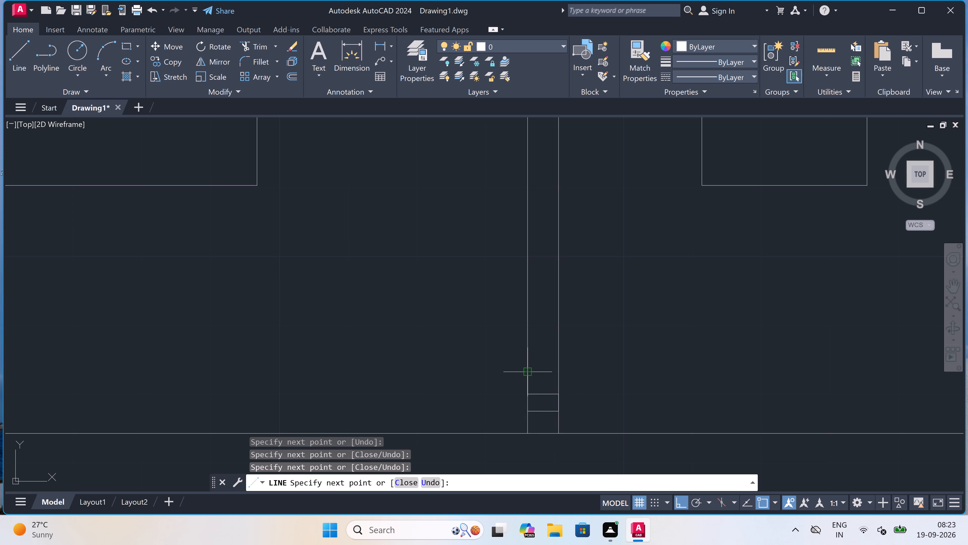
pyautogui.click(556, 371)
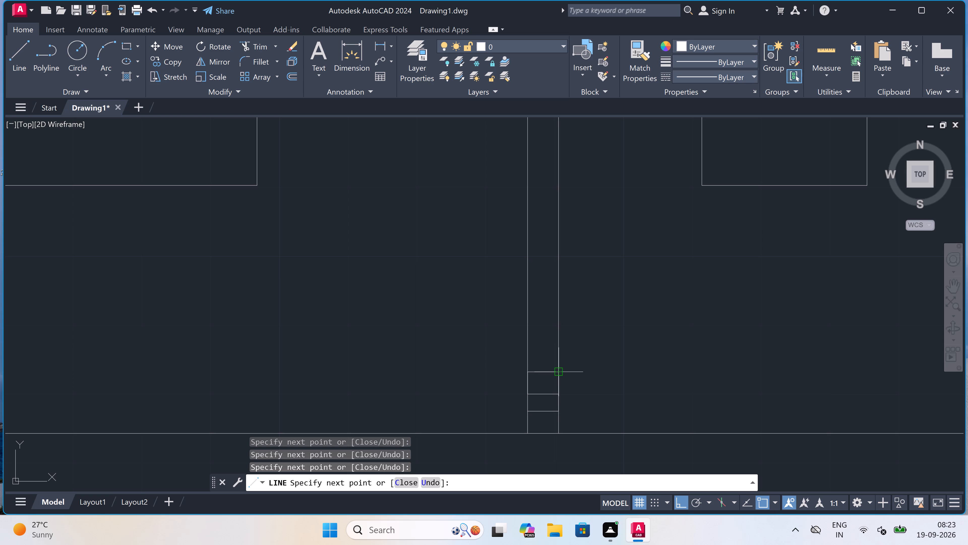
pyautogui.click(556, 353)
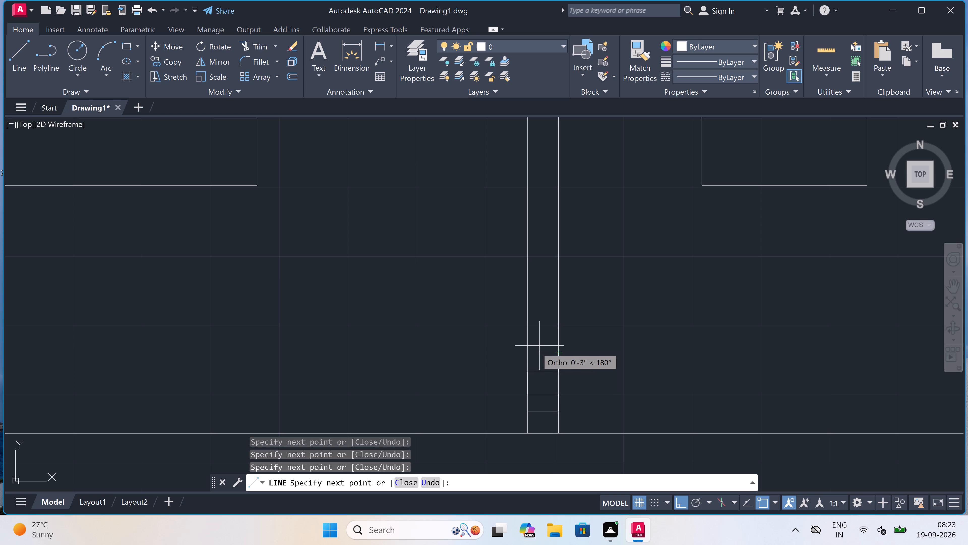
pyautogui.click(529, 355)
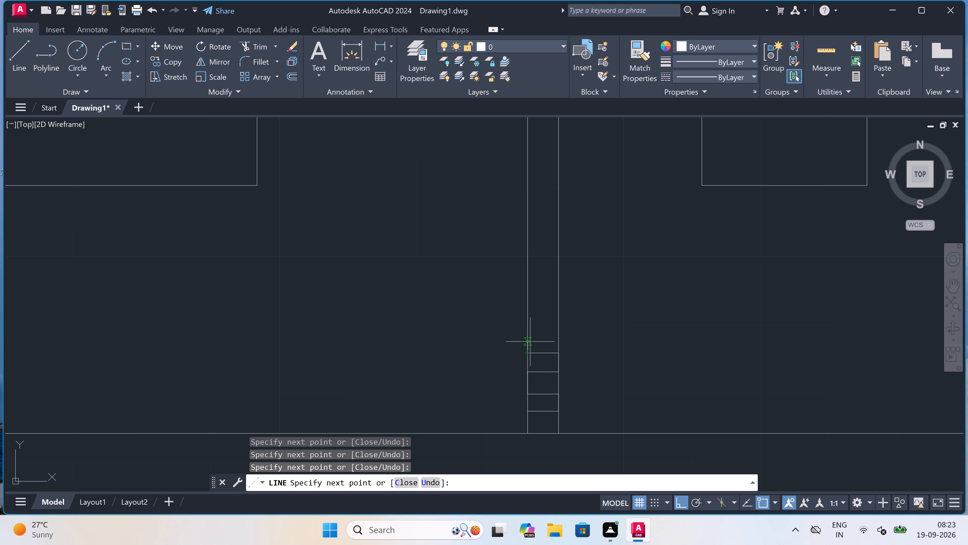
pyautogui.click(529, 332)
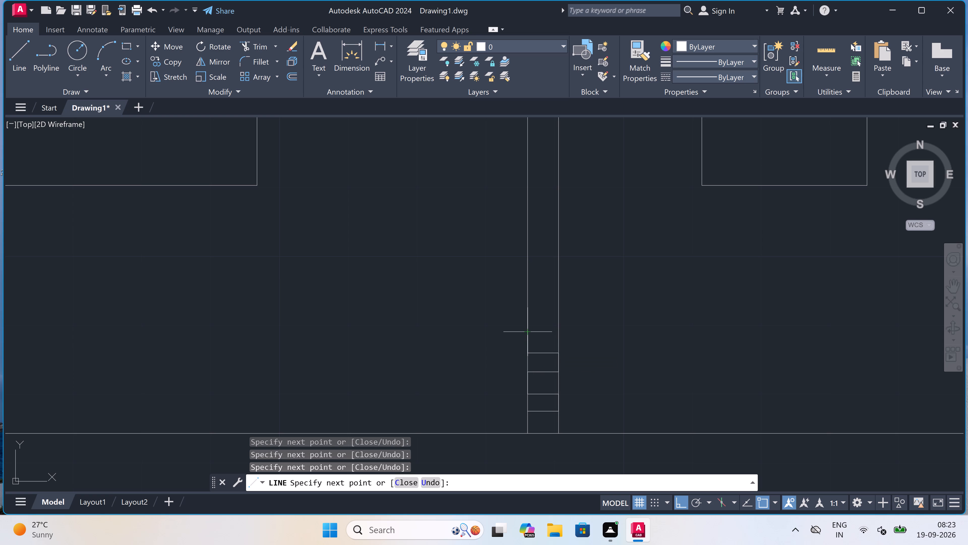
pyautogui.click(559, 332)
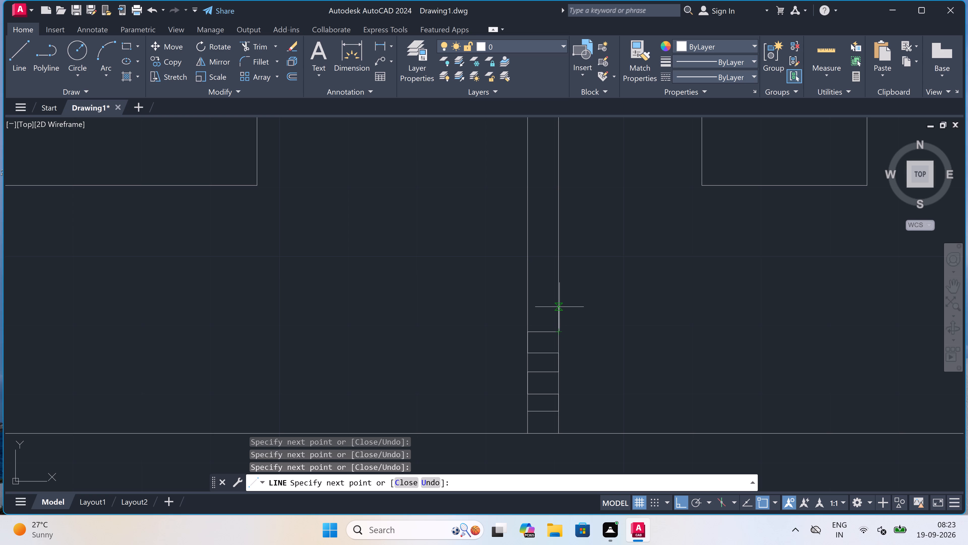
pyautogui.click(558, 311)
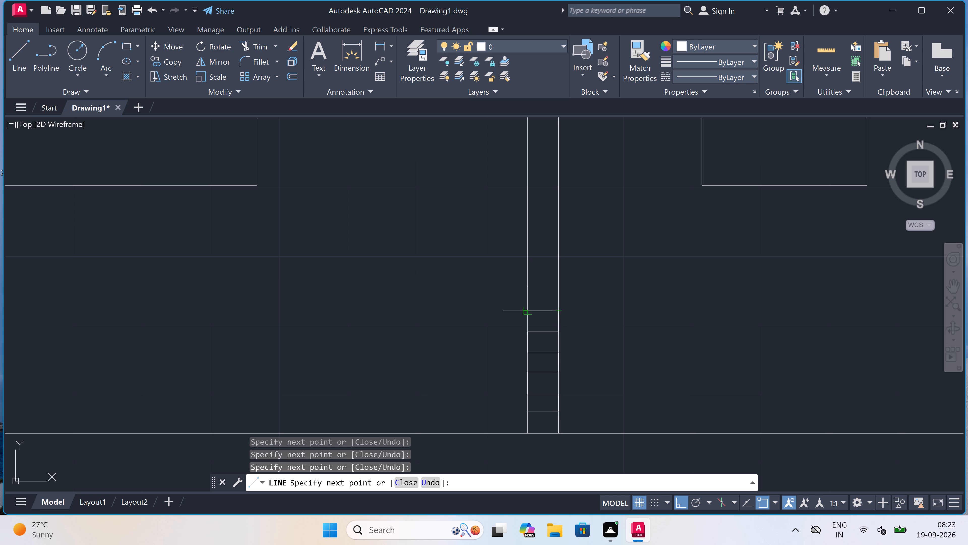
pyautogui.click(528, 313)
# Add another four full-width course lines above the topmost one in the ground-floor left interior partition.
pyautogui.scroll(1, 527, 292)
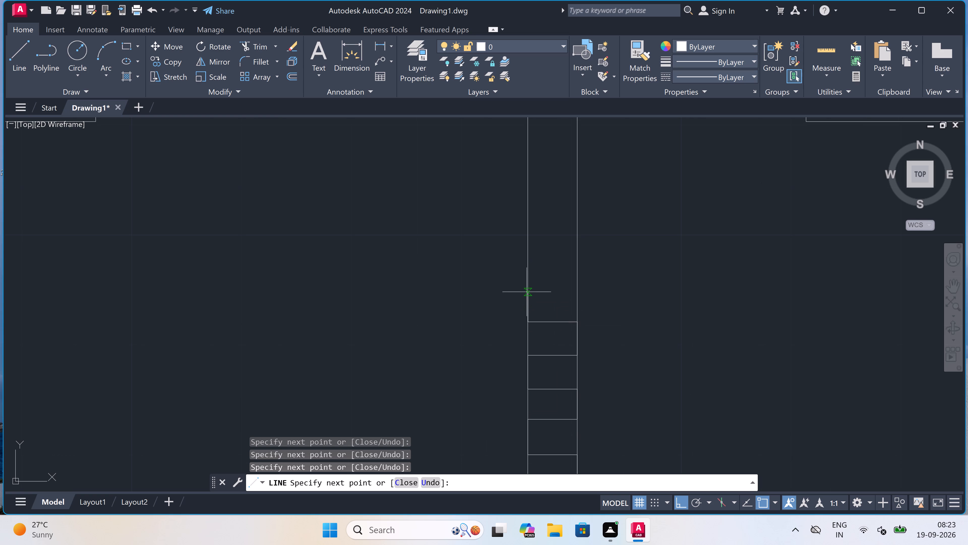
pyautogui.scroll(1, 525, 291)
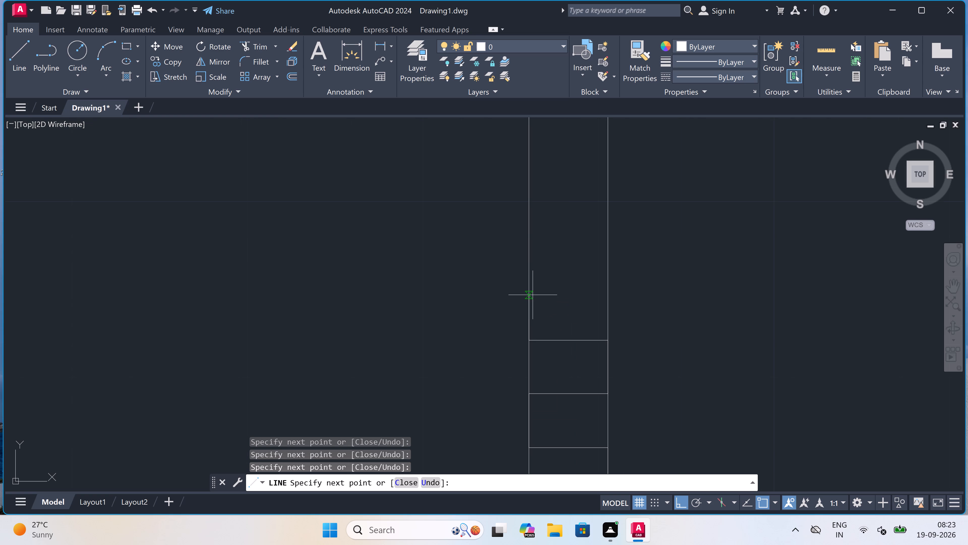
pyautogui.click(531, 295)
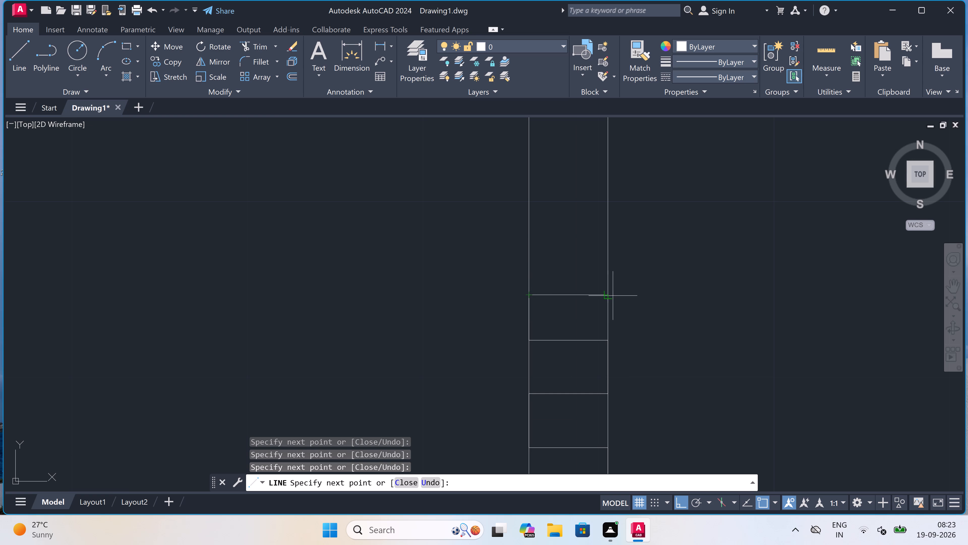
pyautogui.click(609, 296)
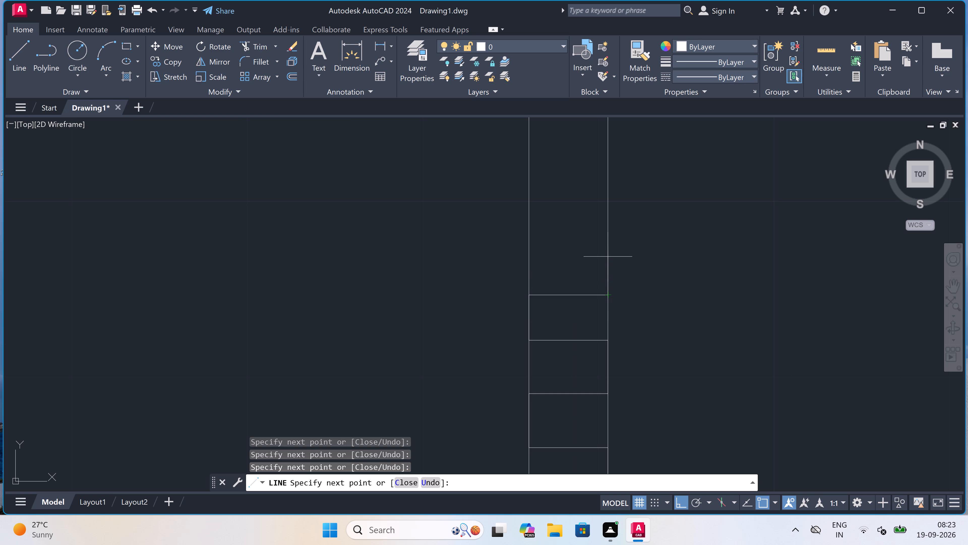
pyautogui.click(608, 253)
pyautogui.click(530, 250)
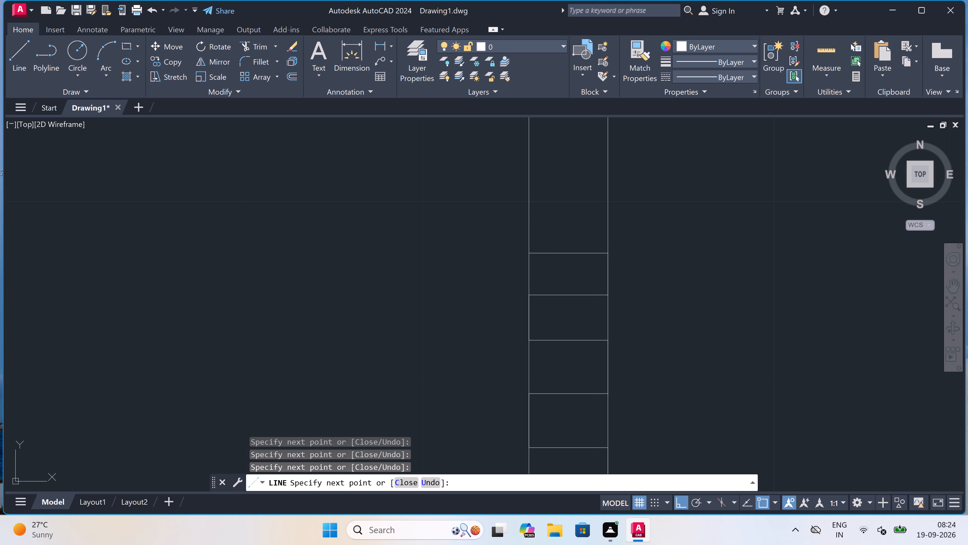
pyautogui.scroll(-4, 530, 250)
pyautogui.scroll(3, 531, 232)
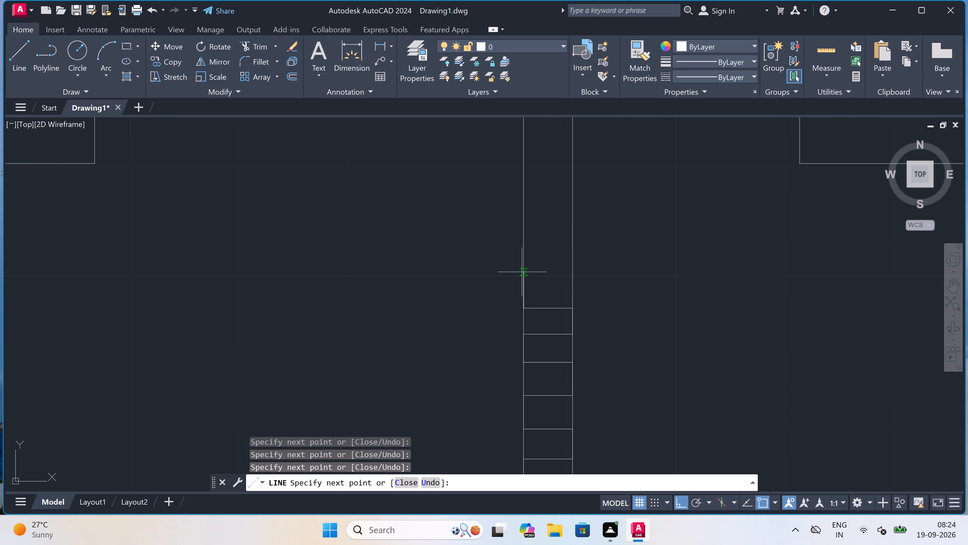
pyautogui.click(523, 272)
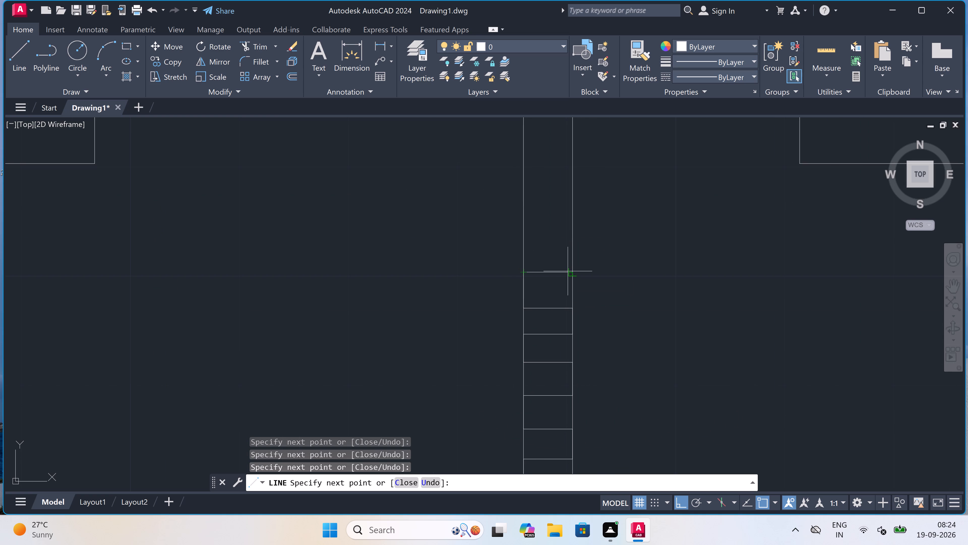
pyautogui.click(569, 271)
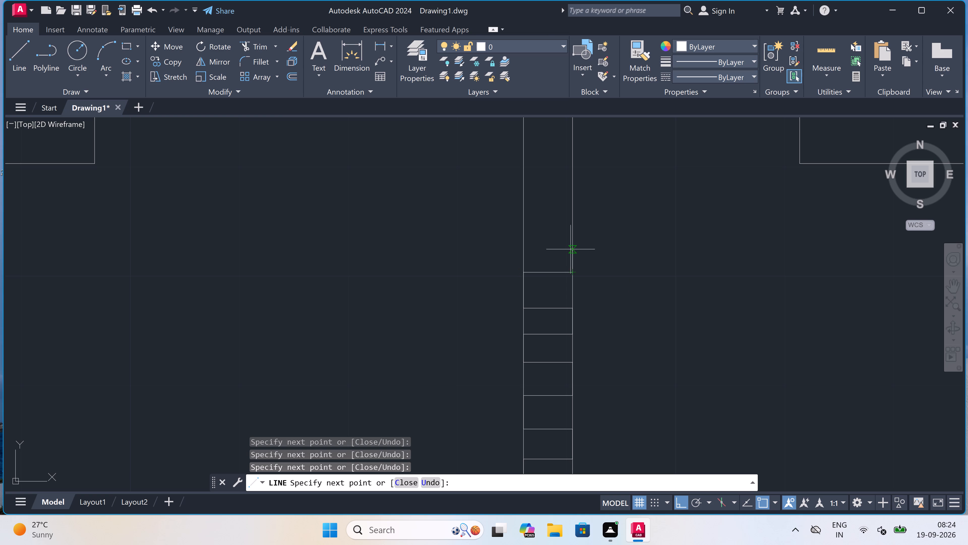
pyautogui.click(575, 237)
pyautogui.click(525, 236)
# Extend the left interior partition's coursing upward with four further full-width horizontal lines, reaching about the window-sill level.
pyautogui.scroll(-3, 525, 236)
pyautogui.scroll(4, 523, 224)
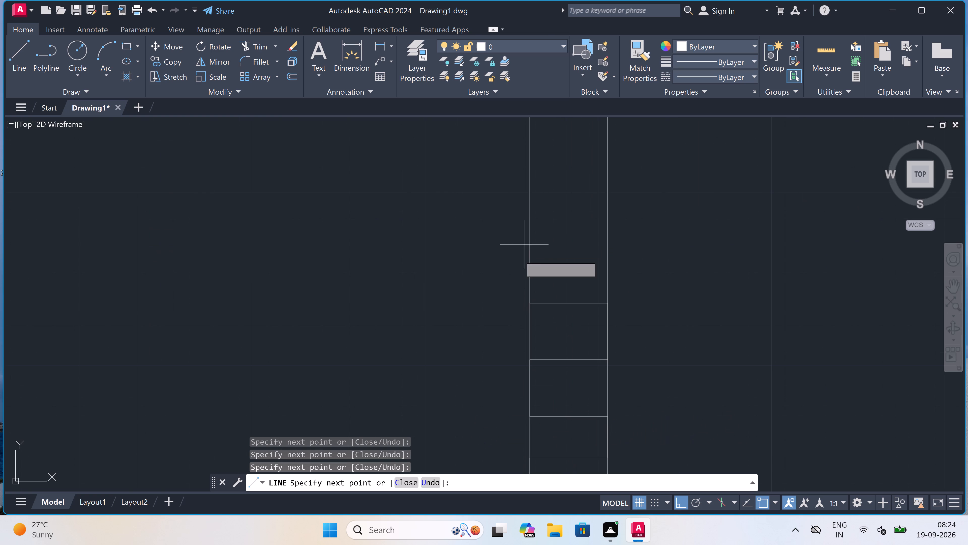
pyautogui.click(530, 261)
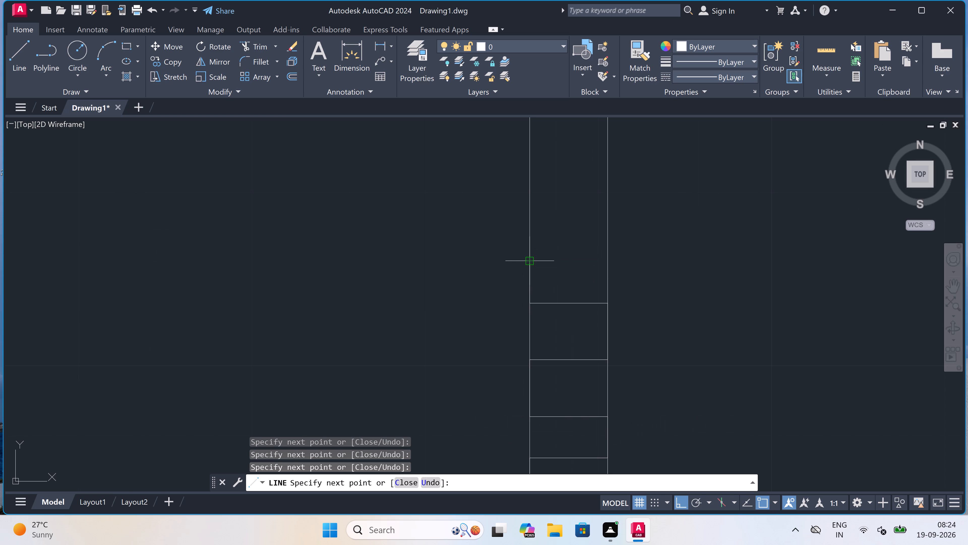
pyautogui.click(605, 262)
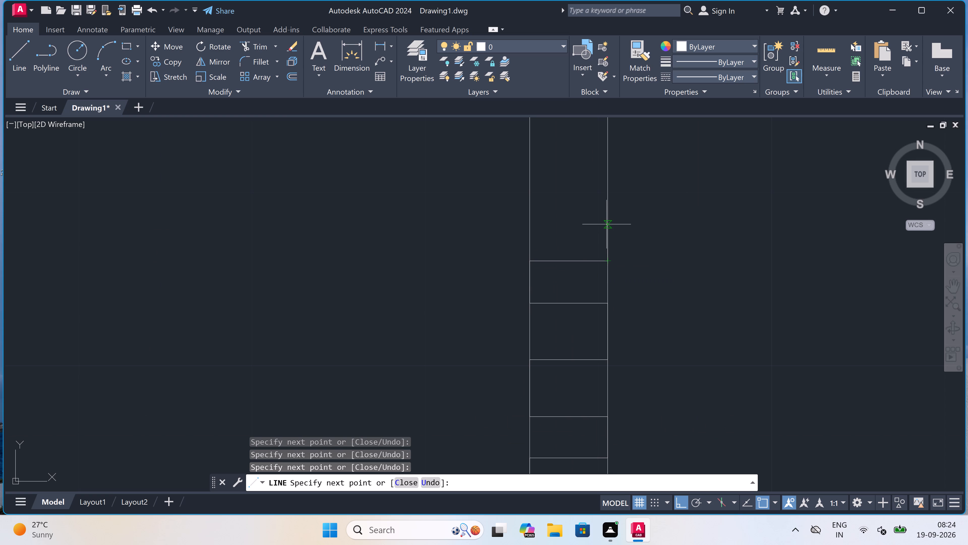
pyautogui.click(607, 224)
pyautogui.click(533, 224)
pyautogui.scroll(-4, 533, 224)
pyautogui.scroll(4, 532, 204)
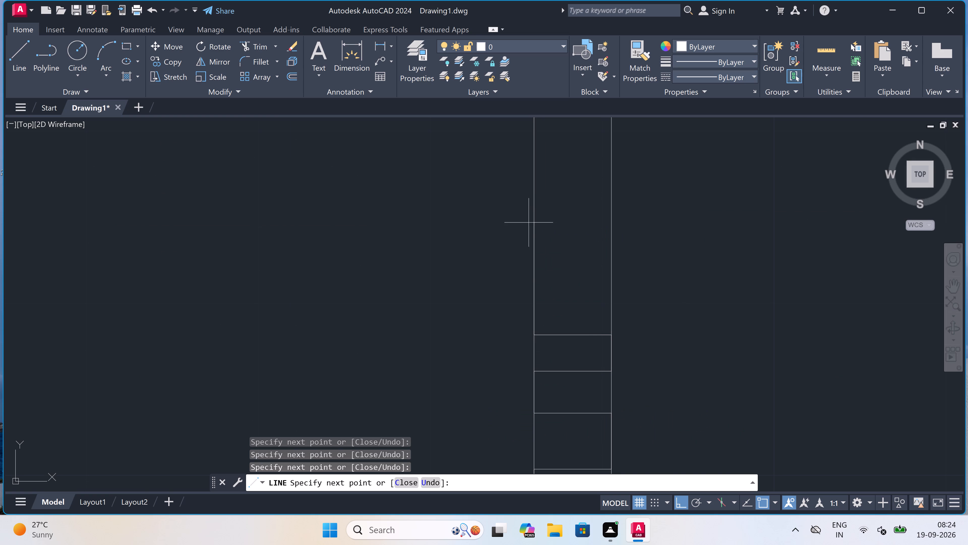
pyautogui.click(534, 292)
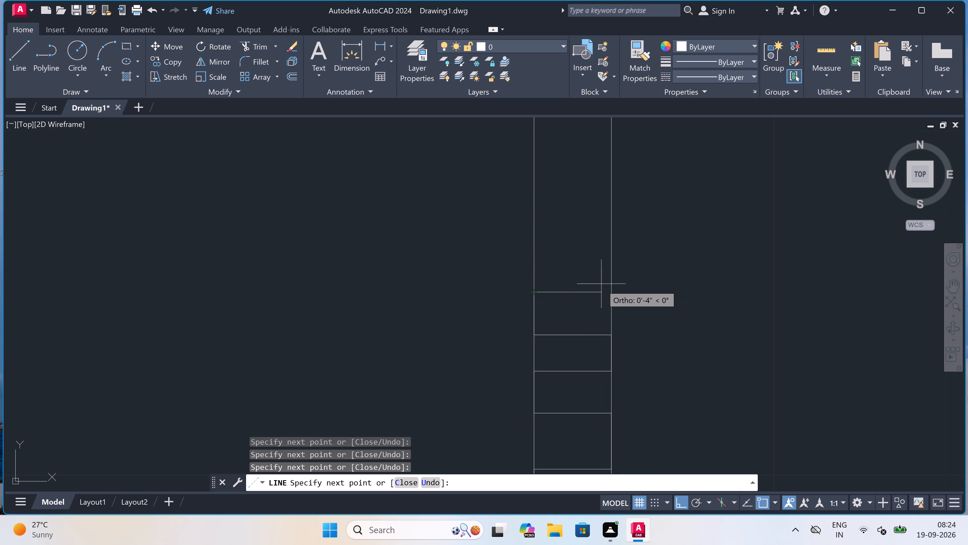
pyautogui.click(609, 293)
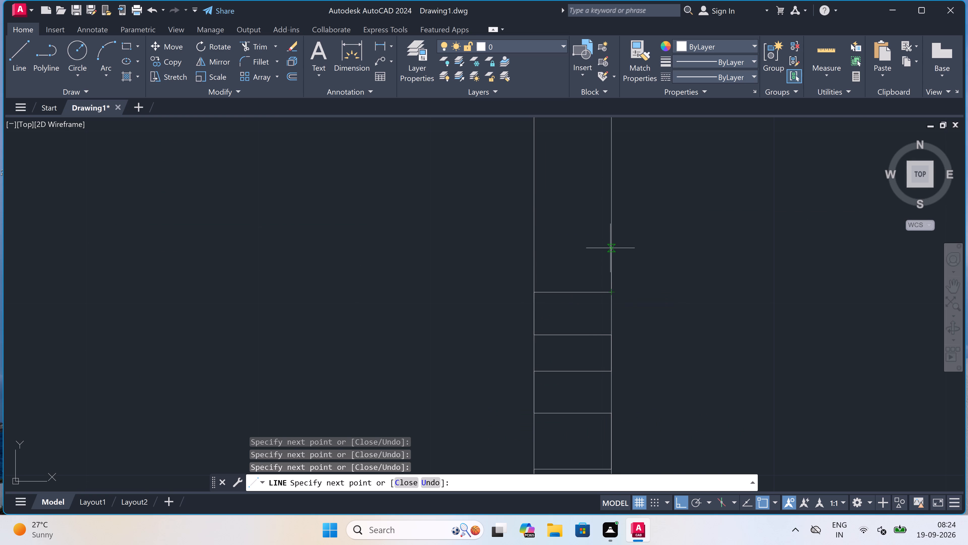
pyautogui.click(610, 248)
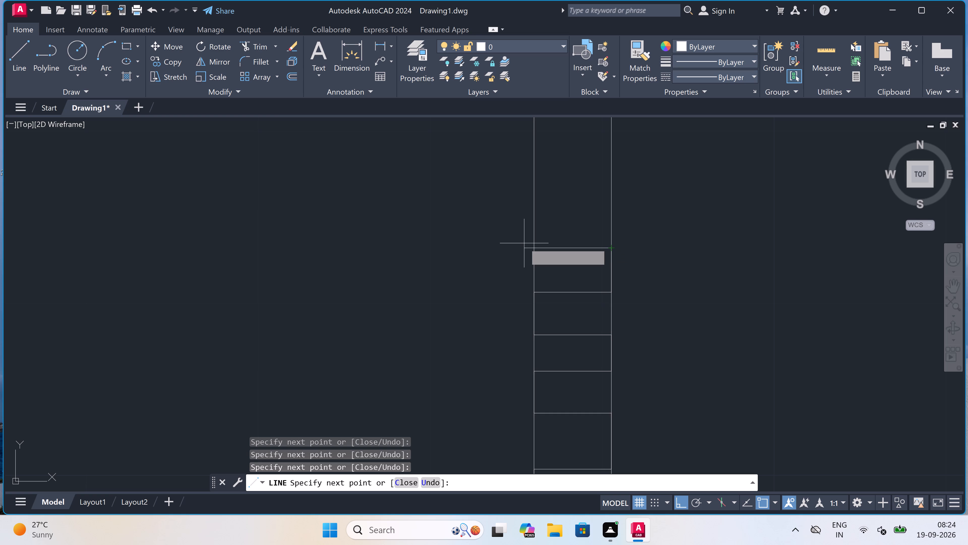
pyautogui.click(535, 248)
# Draw three more full-width course lines up the ground-floor left interior partition, starting just above the window-sill level.
pyautogui.scroll(-4, 536, 248)
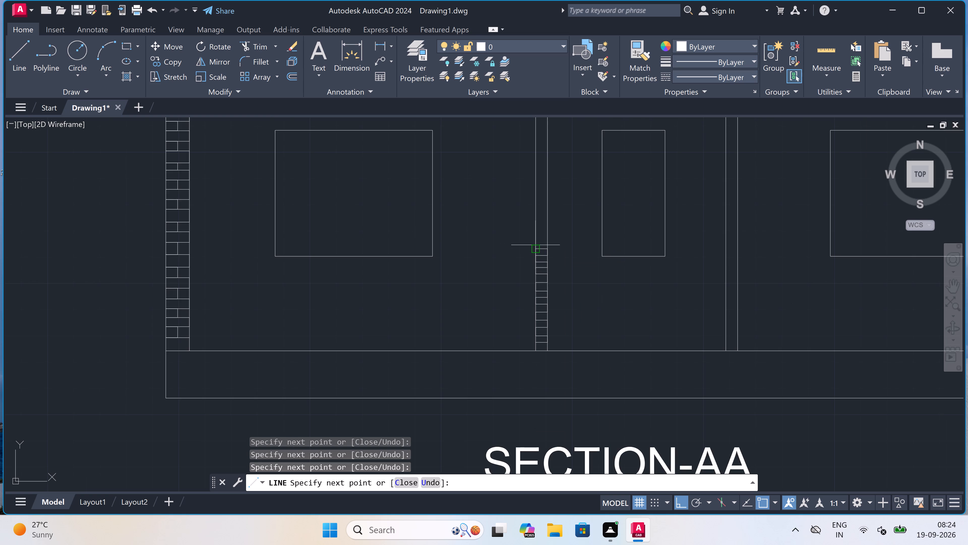
pyautogui.scroll(4, 535, 233)
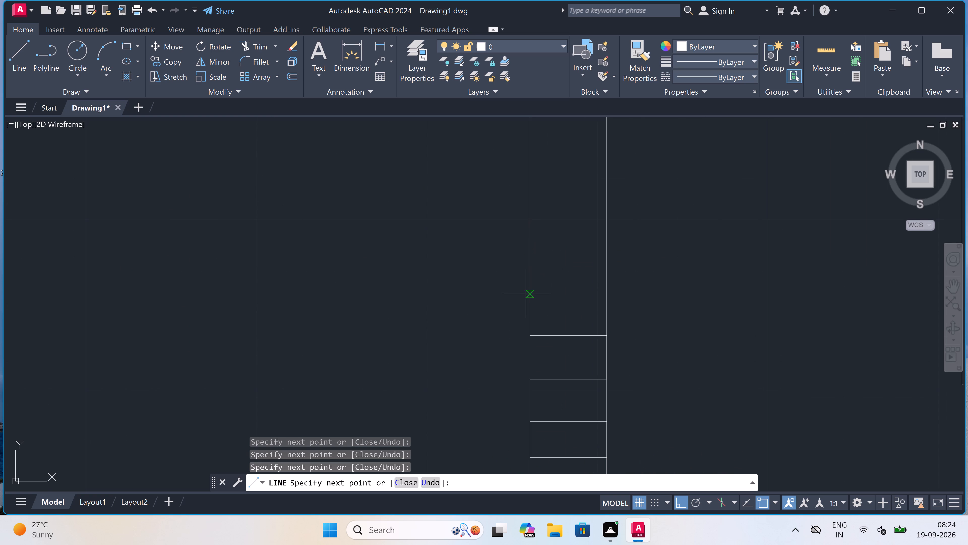
pyautogui.click(528, 291)
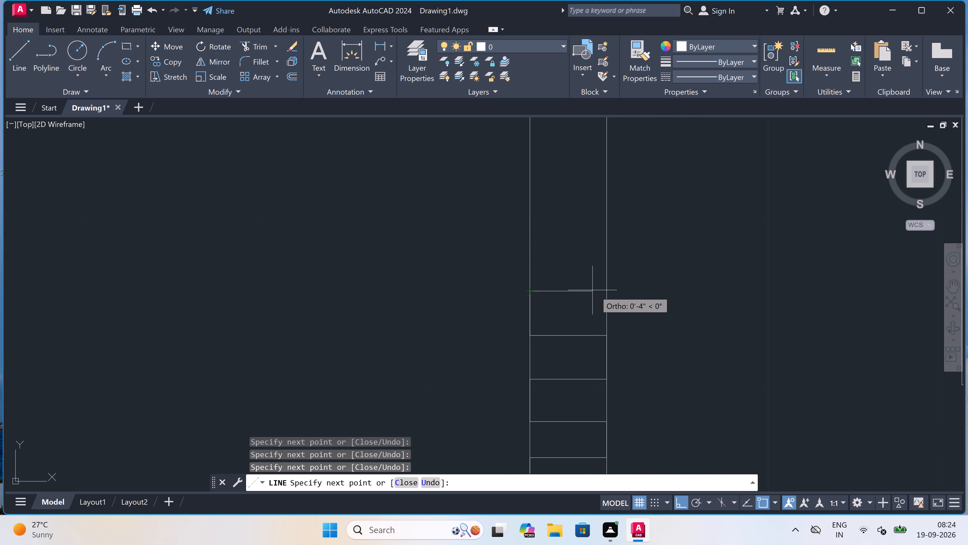
pyautogui.click(607, 290)
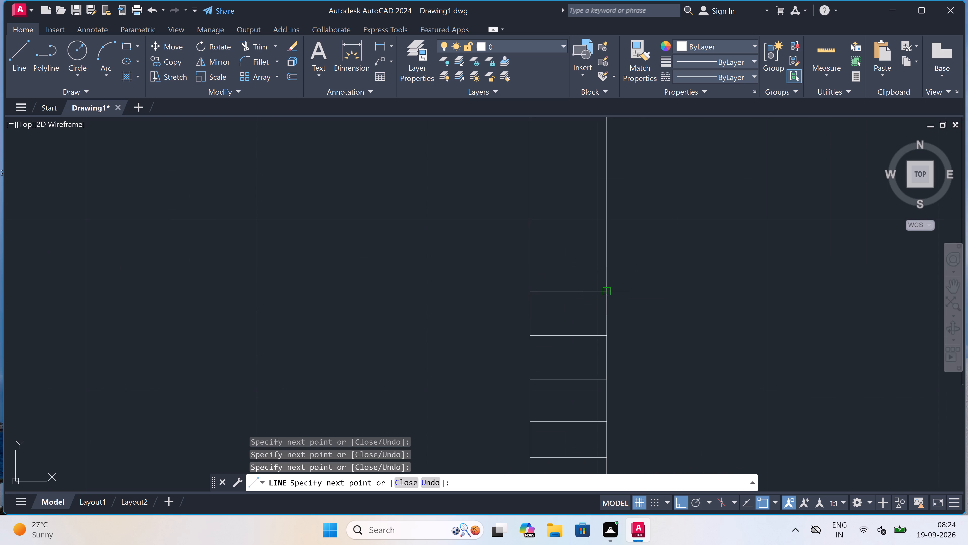
pyautogui.click(608, 251)
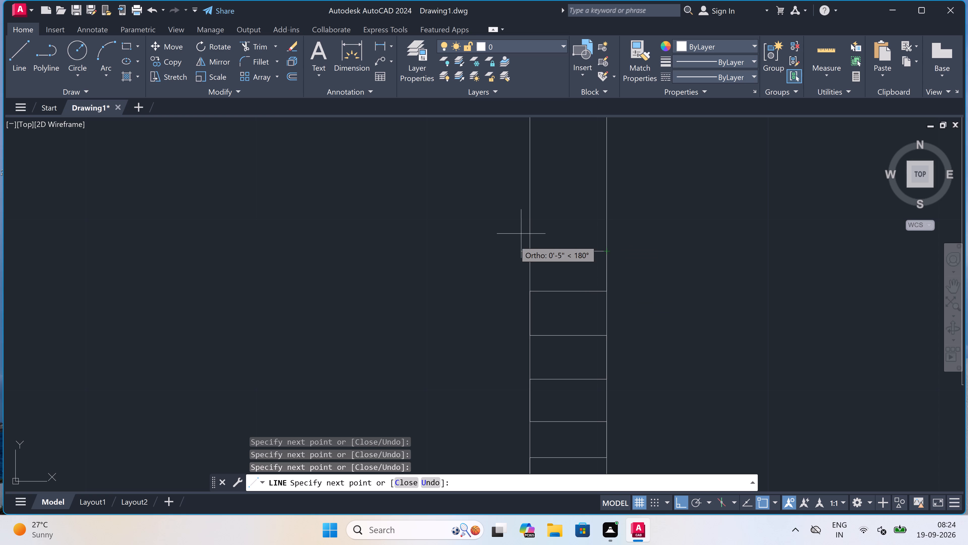
pyautogui.click(531, 248)
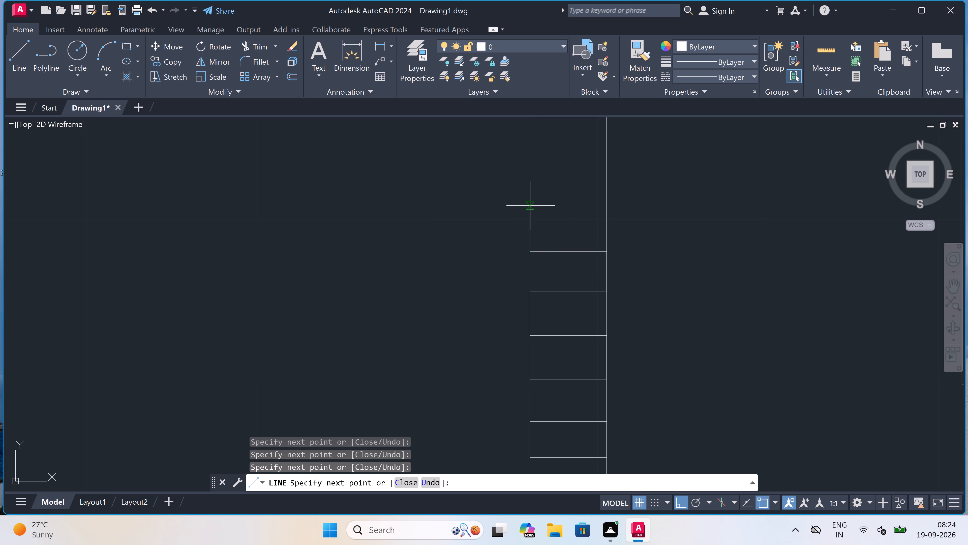
pyautogui.scroll(2, 531, 206)
pyautogui.click(531, 206)
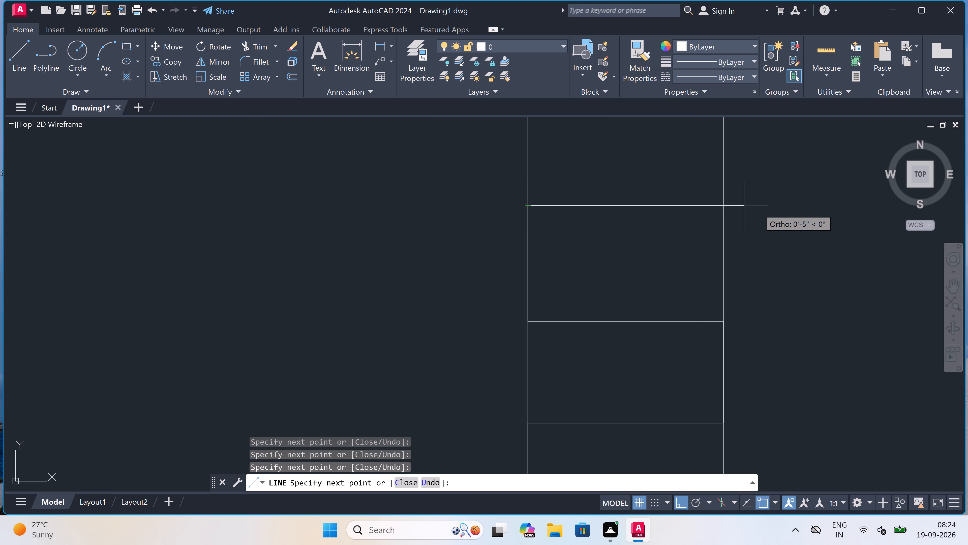
pyautogui.click(725, 205)
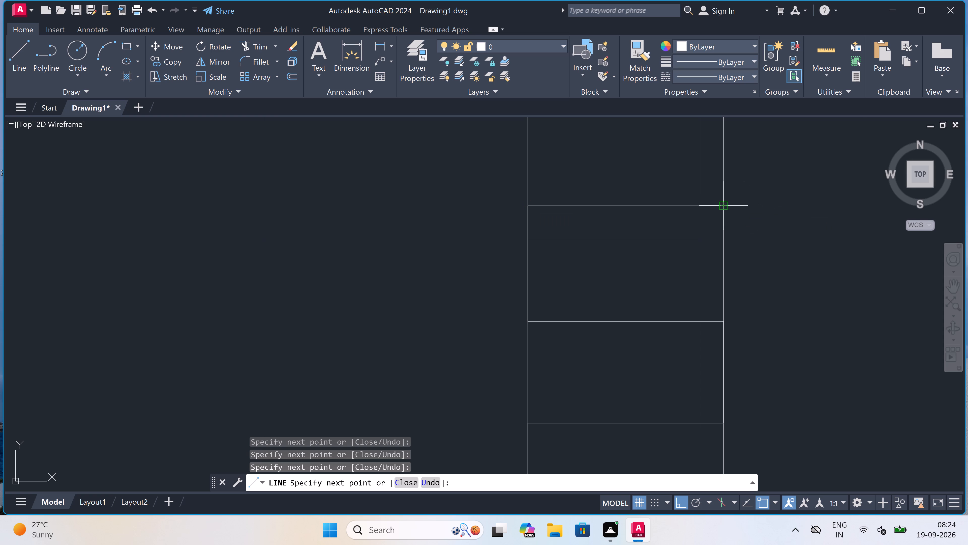
# Continue the partition's zigzag line with four further full-width course lines, reaching about mid-height of the adjacent windows.
pyautogui.scroll(-10, 725, 205)
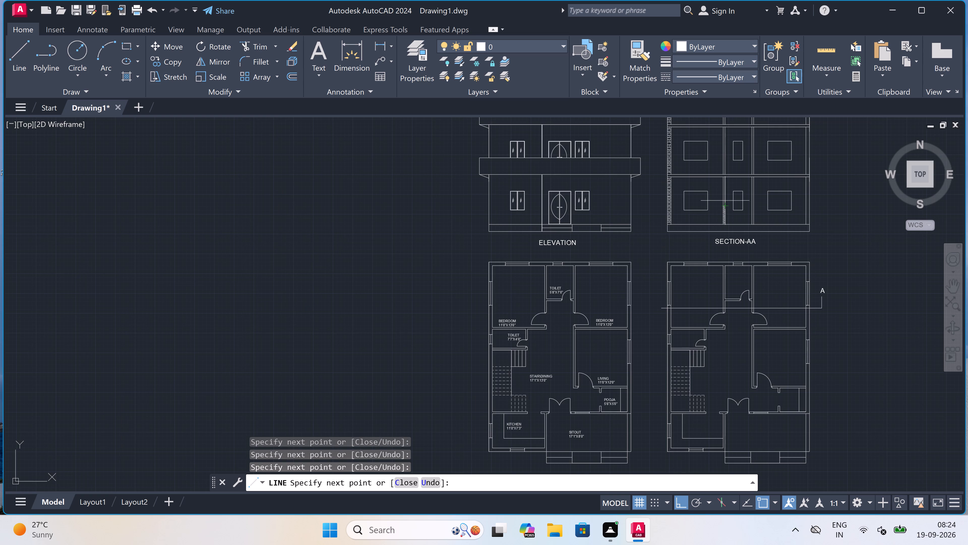
pyautogui.scroll(4, 729, 193)
pyautogui.scroll(2, 710, 225)
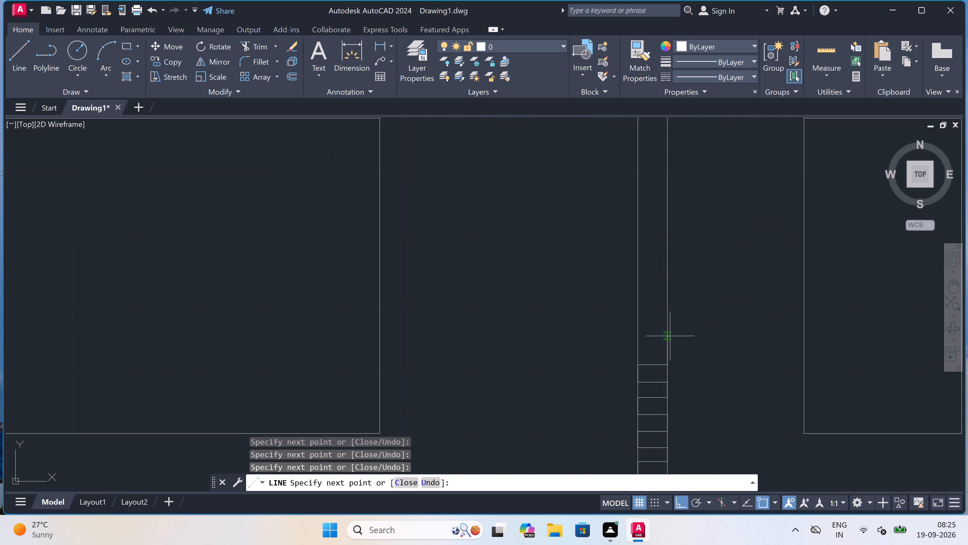
pyautogui.scroll(2, 668, 339)
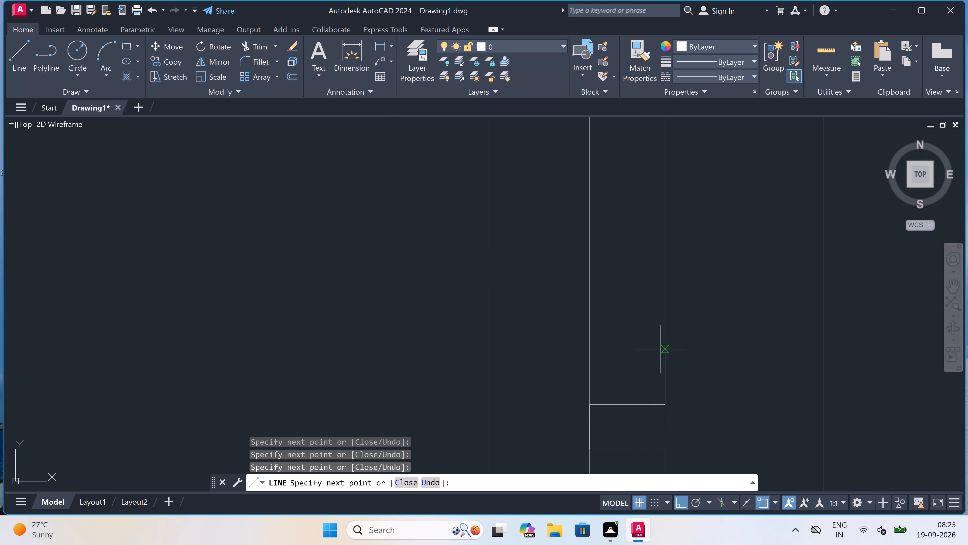
pyautogui.click(665, 360)
pyautogui.click(587, 360)
pyautogui.click(588, 318)
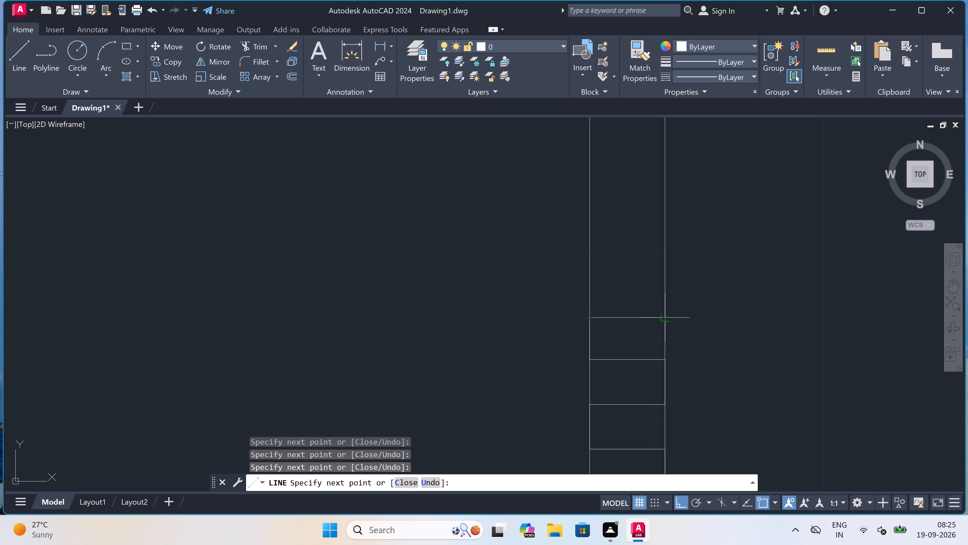
pyautogui.click(669, 315)
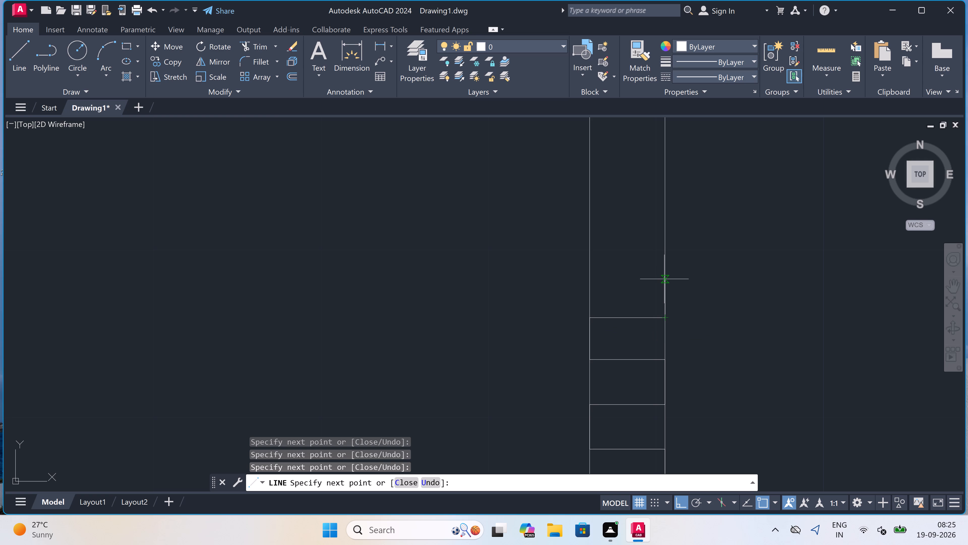
pyautogui.click(665, 276)
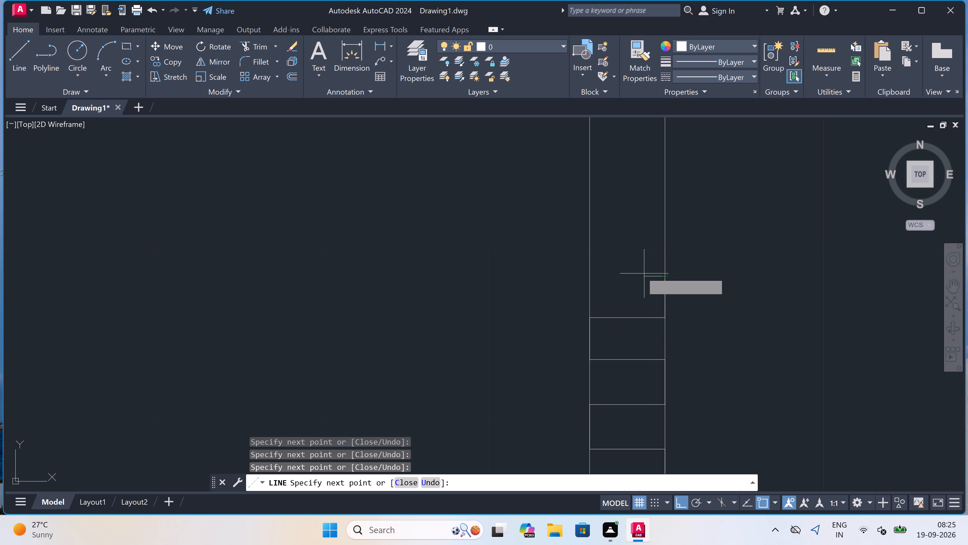
pyautogui.click(592, 273)
pyautogui.scroll(1, 589, 230)
pyautogui.click(589, 230)
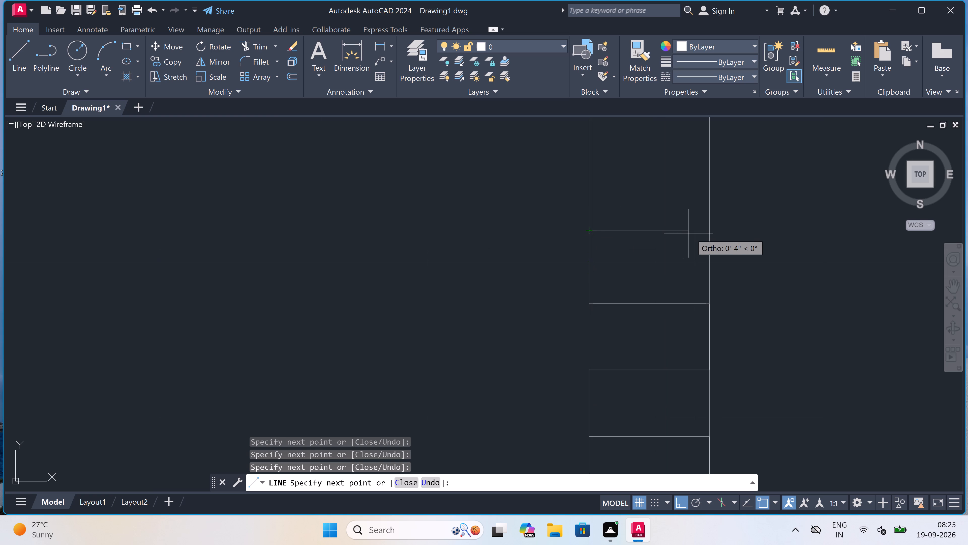
pyautogui.click(711, 230)
# Add three more evenly spaced full-width course lines above the topmost one in the left interior partition.
pyautogui.scroll(-5, 711, 230)
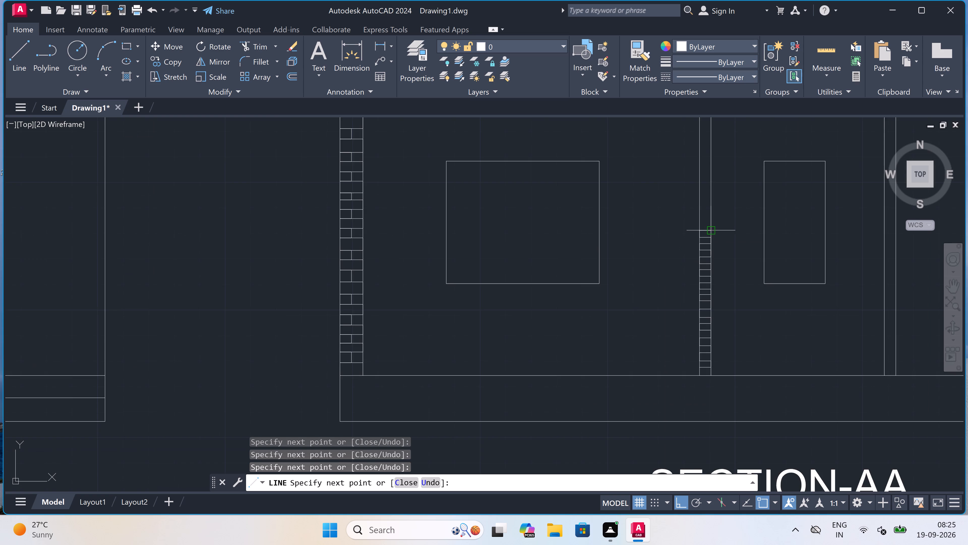
pyautogui.scroll(5, 713, 207)
pyautogui.scroll(-2, 674, 286)
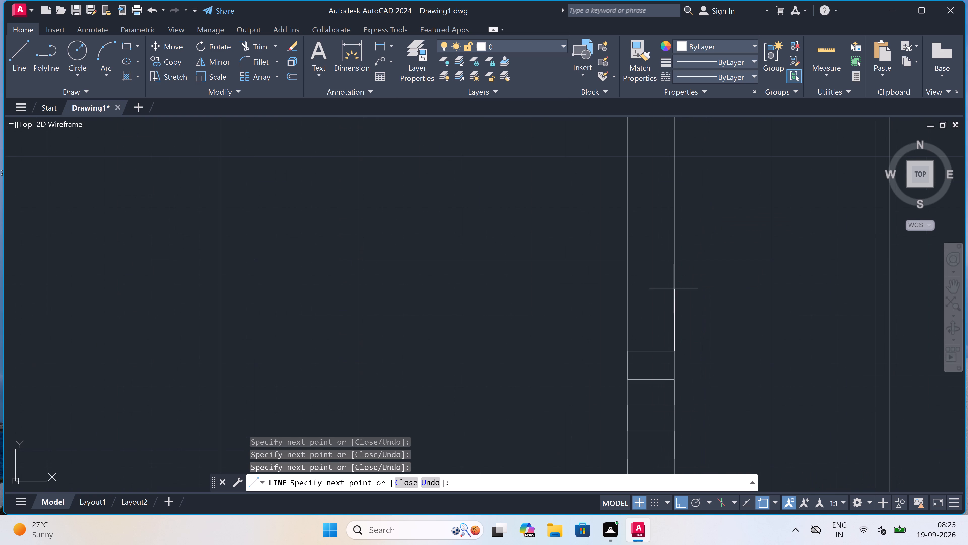
pyautogui.click(674, 316)
pyautogui.click(627, 317)
pyautogui.click(627, 286)
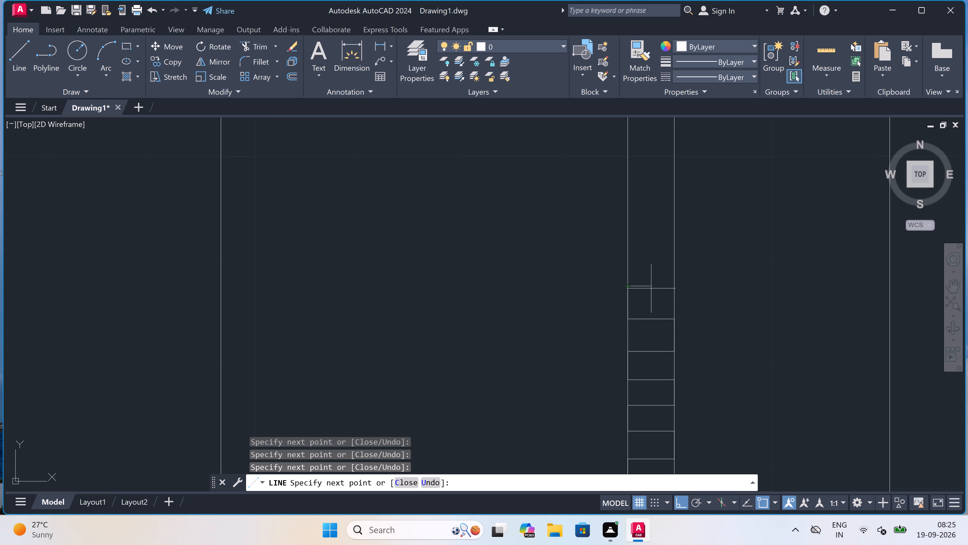
pyautogui.click(673, 289)
pyautogui.click(674, 253)
pyautogui.click(628, 250)
# Extend the partition's coursing upward with two more full-width lines, reaching about three-quarters of the windows' height.
pyautogui.scroll(-3, 628, 250)
pyautogui.scroll(4, 626, 237)
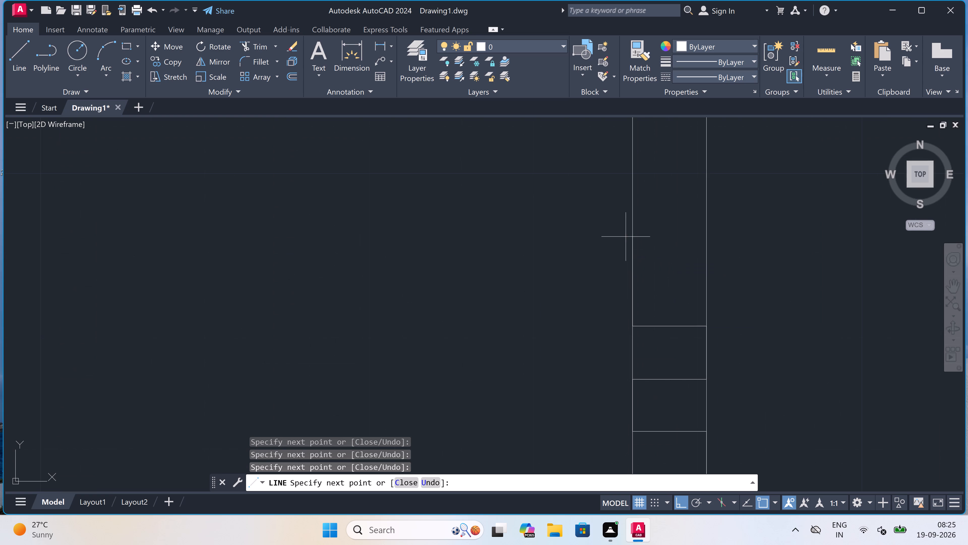
pyautogui.click(633, 285)
pyautogui.click(705, 283)
pyautogui.click(707, 244)
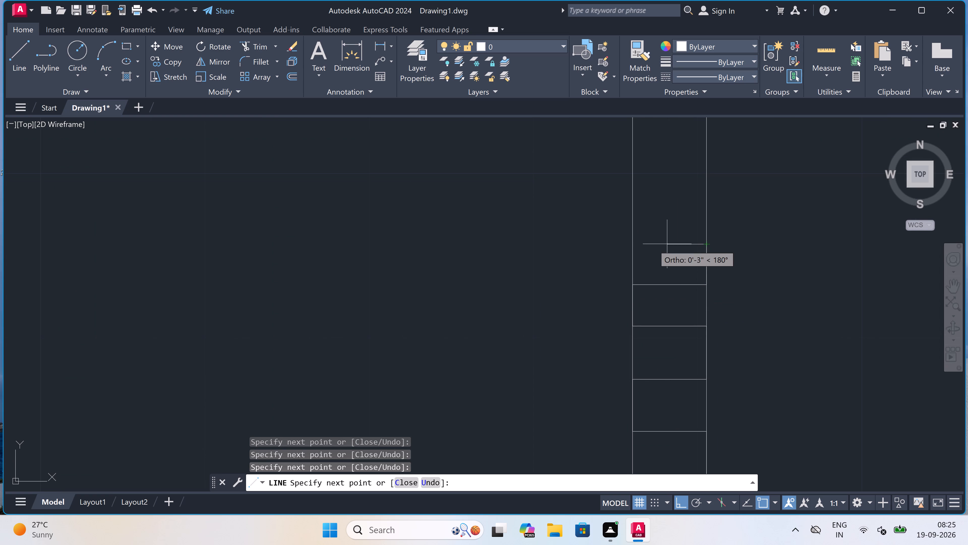
pyautogui.click(636, 242)
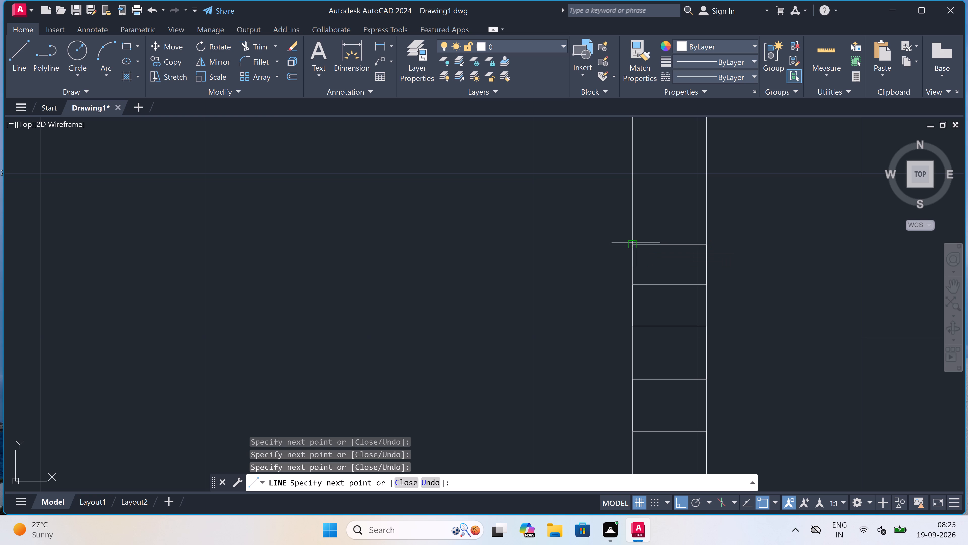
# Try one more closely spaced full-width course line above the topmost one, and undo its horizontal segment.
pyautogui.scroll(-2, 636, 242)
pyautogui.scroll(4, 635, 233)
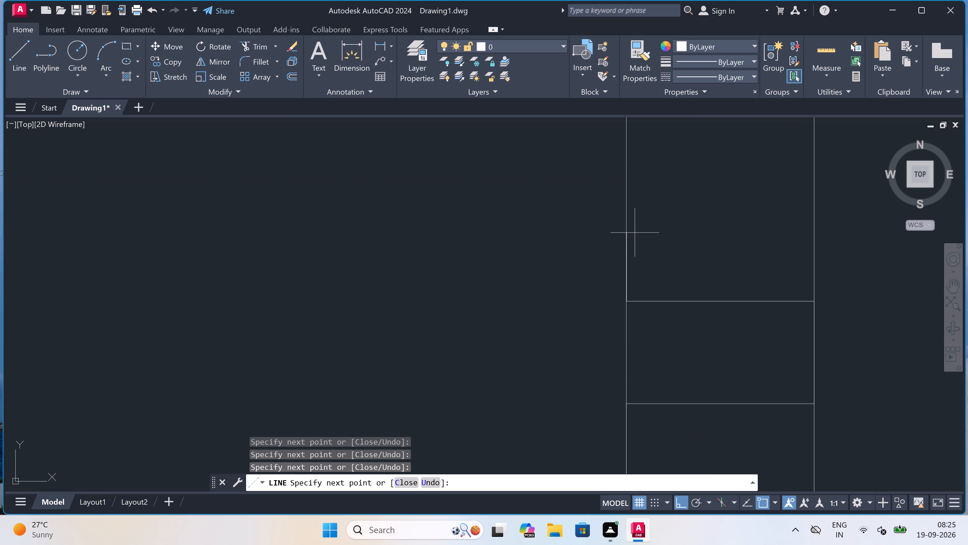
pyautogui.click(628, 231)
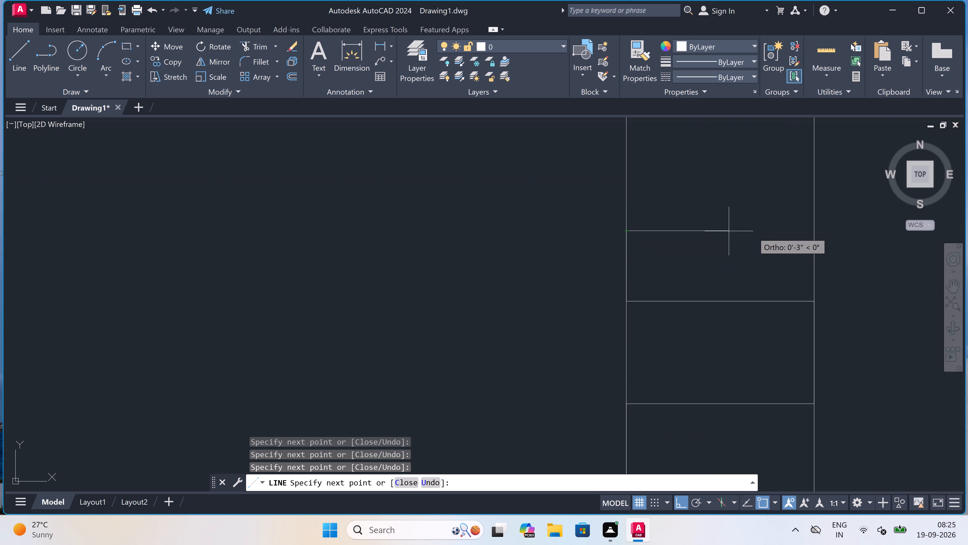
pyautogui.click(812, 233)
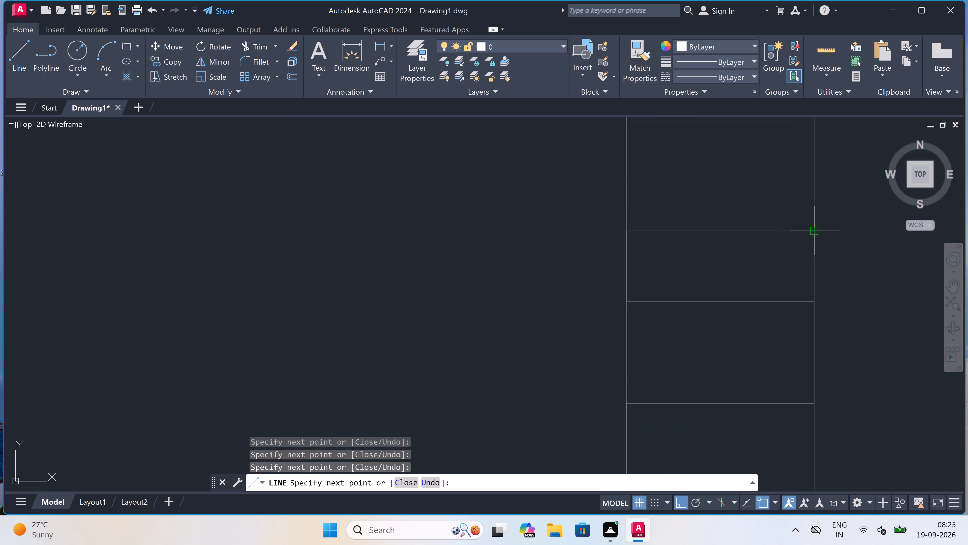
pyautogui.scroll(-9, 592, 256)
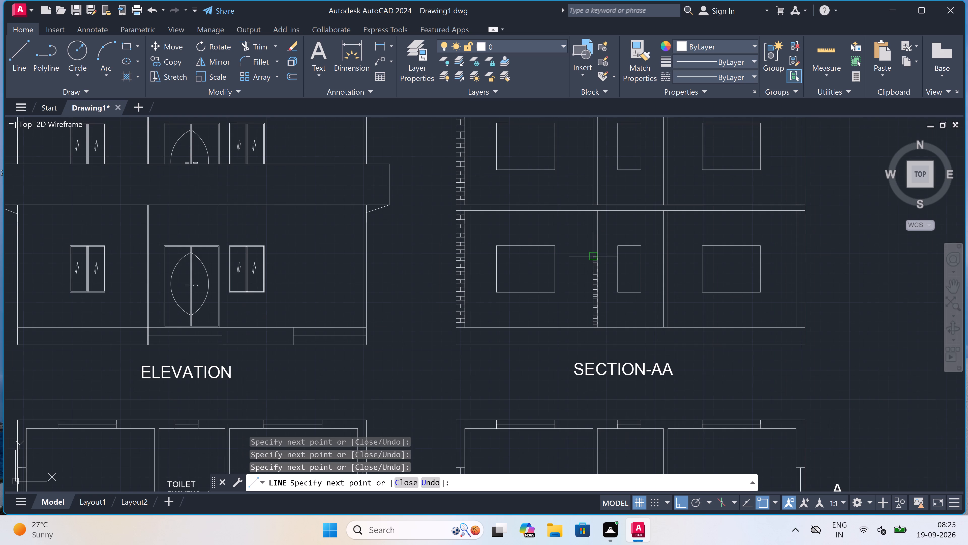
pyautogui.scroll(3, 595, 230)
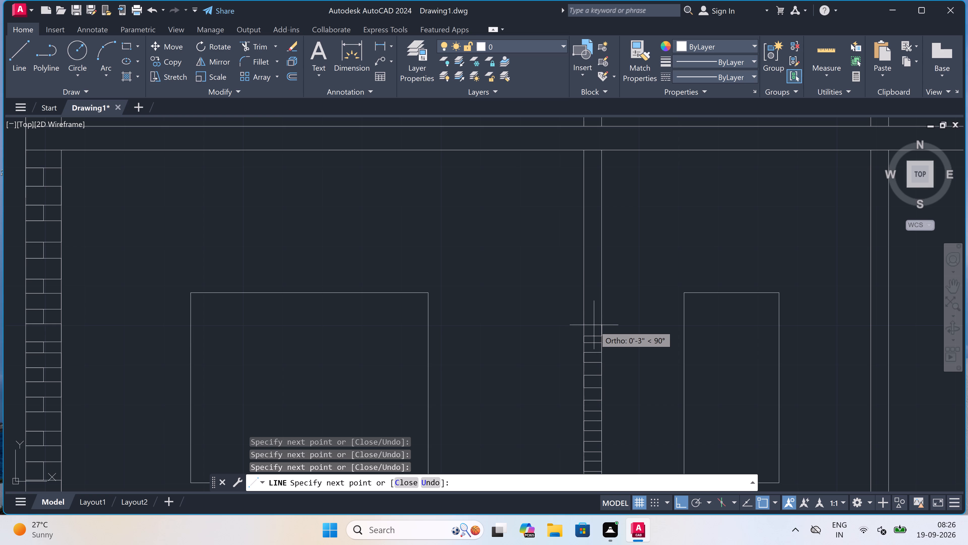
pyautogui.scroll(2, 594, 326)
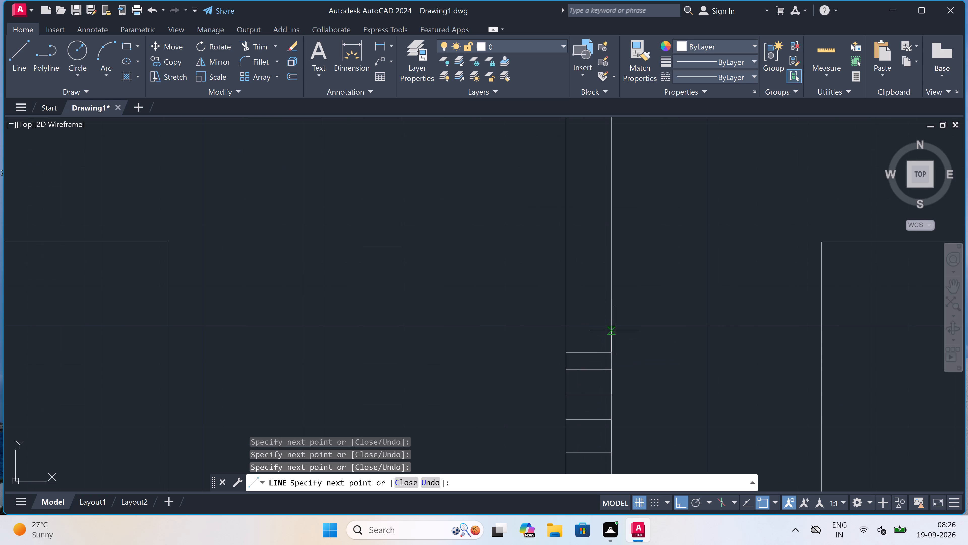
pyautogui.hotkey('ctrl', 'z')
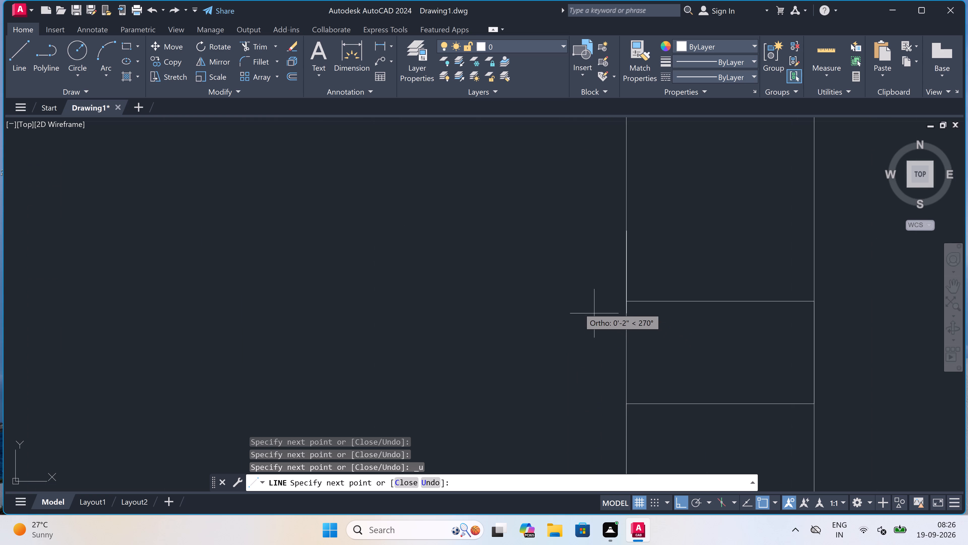
# Continue the left interior partition's zigzag line upward with two full-width course lines above the topmost one.
pyautogui.scroll(-2, 617, 275)
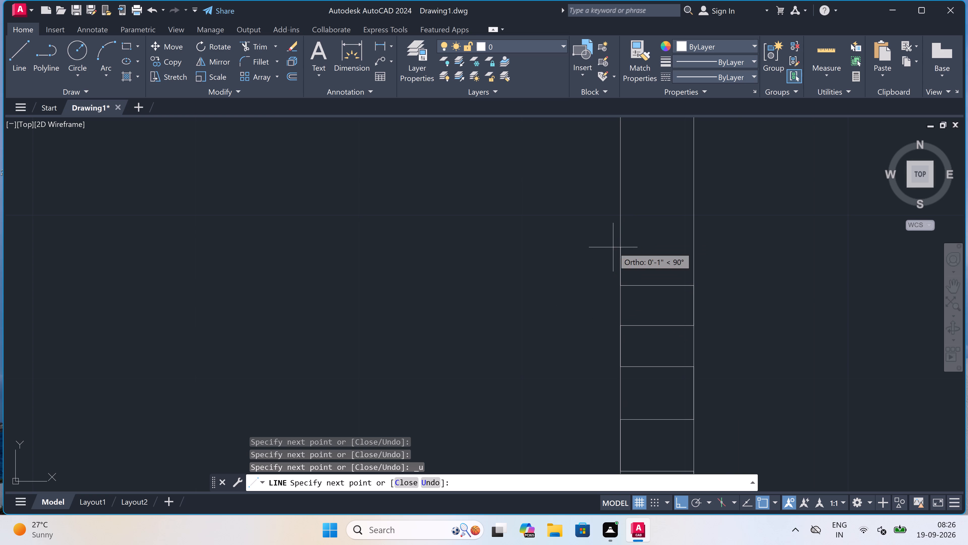
pyautogui.click(620, 243)
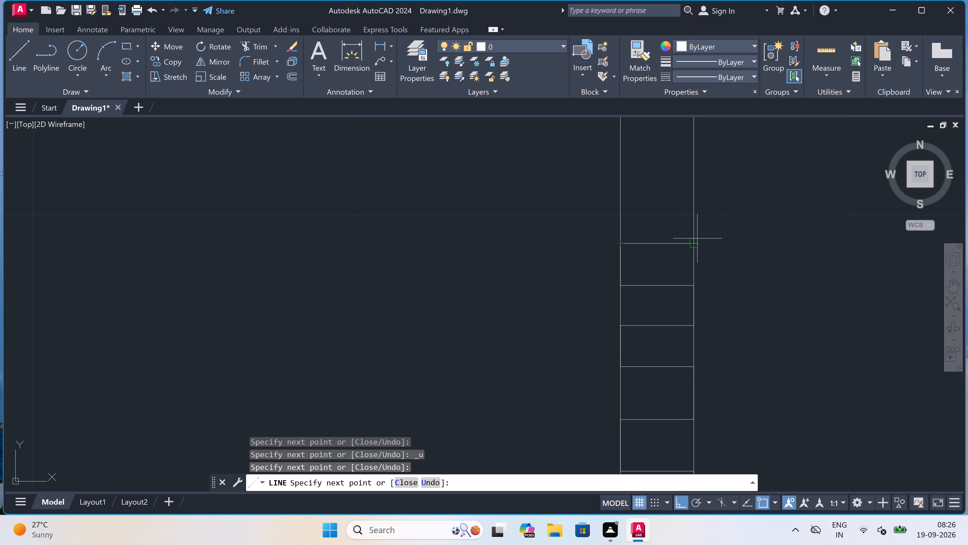
pyautogui.click(694, 243)
pyautogui.click(694, 201)
pyautogui.click(621, 204)
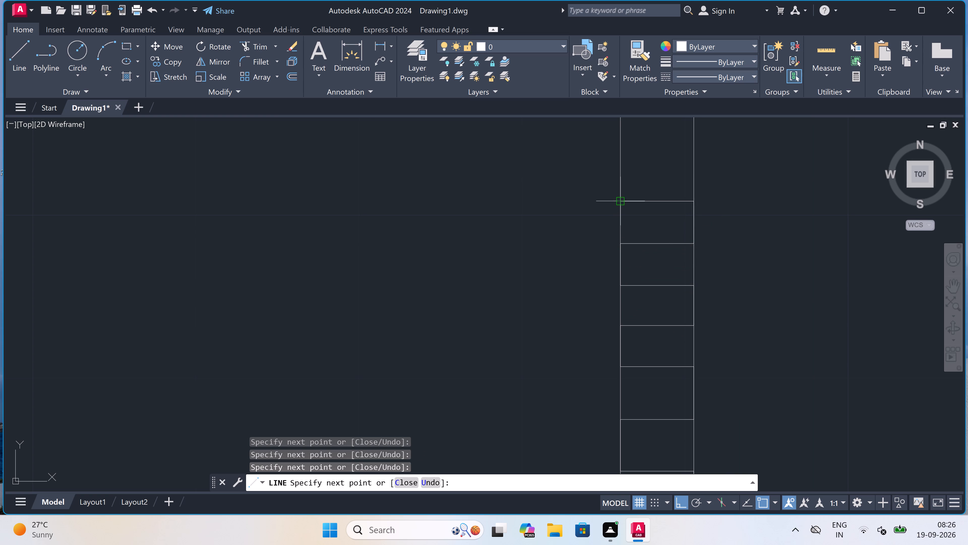
# Add two more full-width course lines up the partition, reaching just below the adjacent windows' top edges.
pyautogui.scroll(-7, 621, 204)
pyautogui.scroll(3, 625, 192)
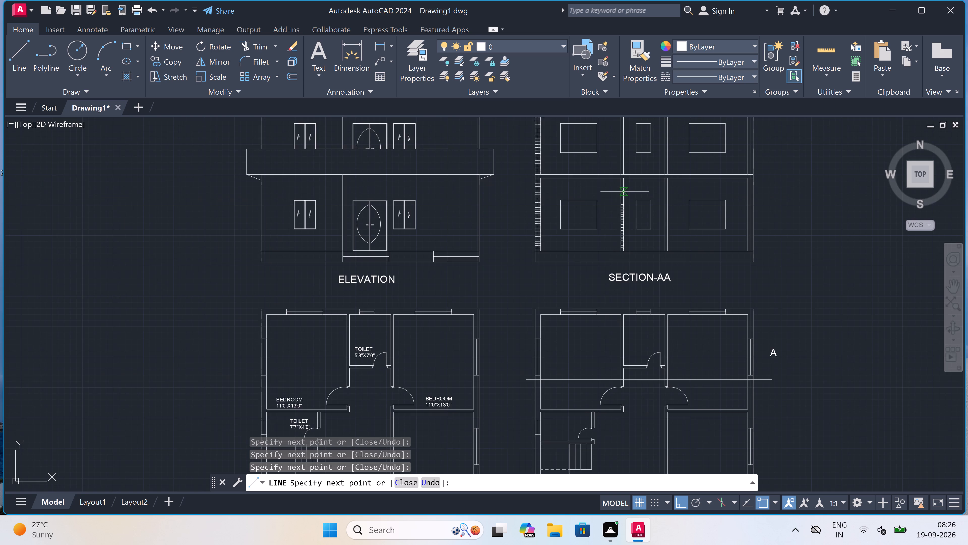
pyautogui.scroll(3, 607, 206)
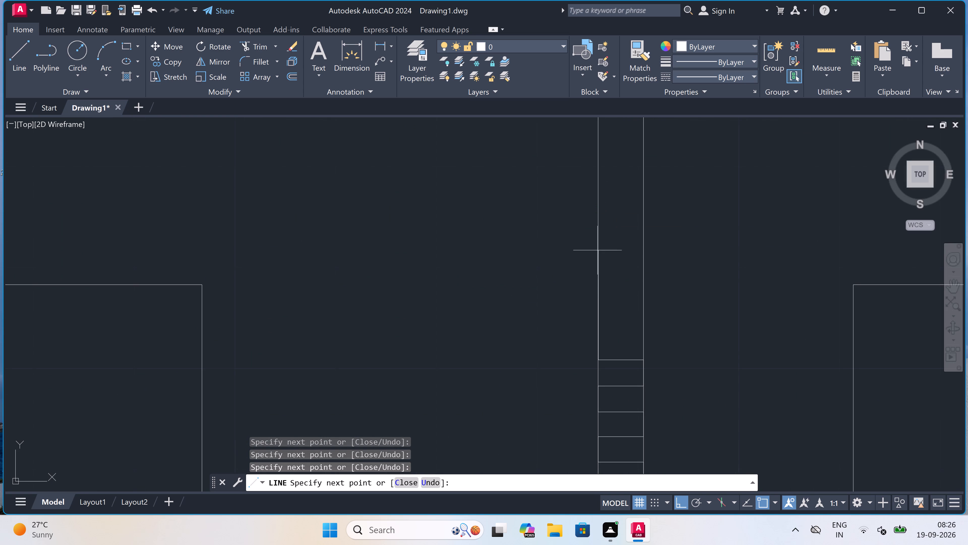
pyautogui.click(599, 330)
pyautogui.click(639, 331)
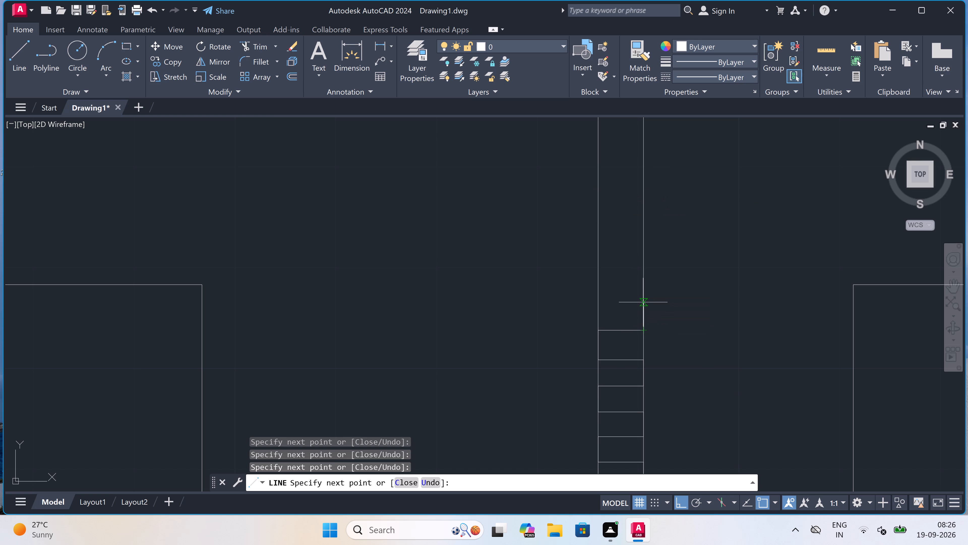
pyautogui.click(643, 299)
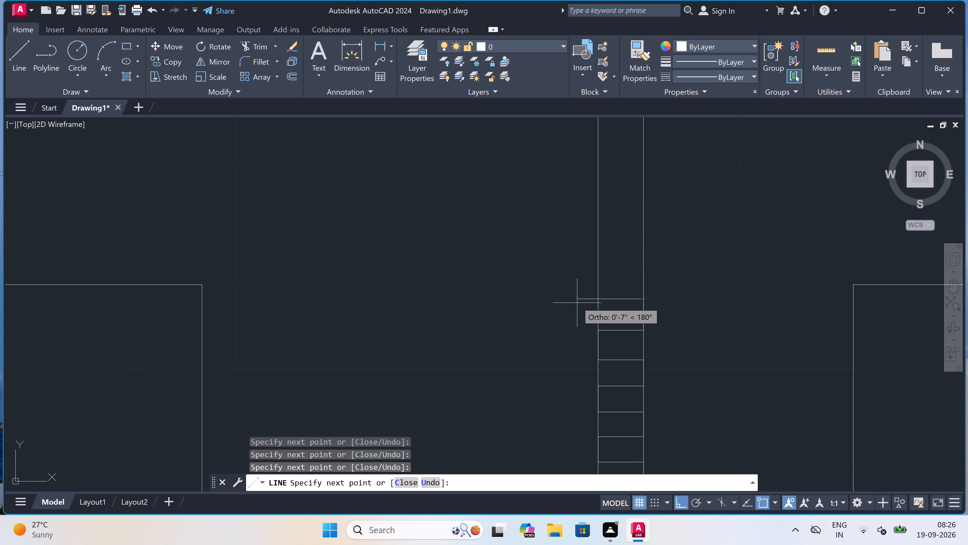
pyautogui.click(598, 297)
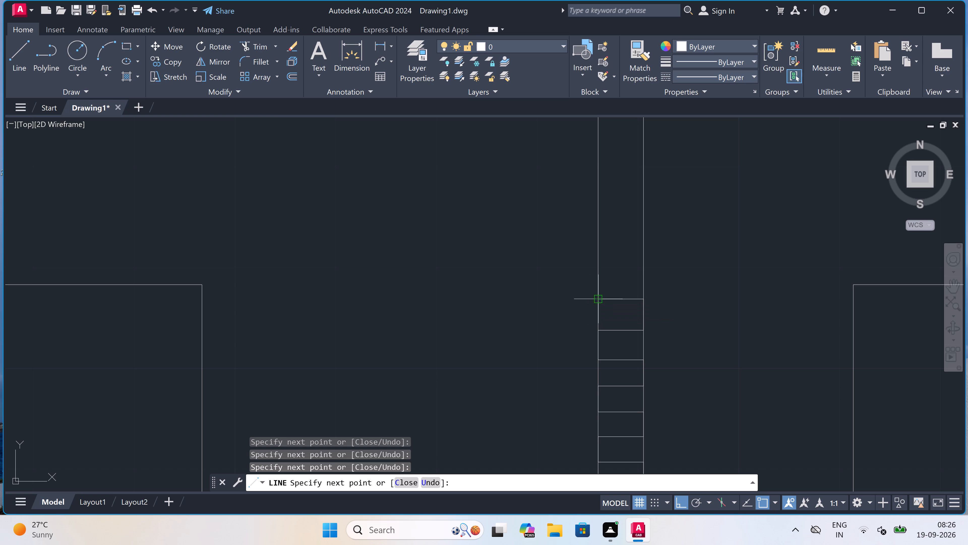
# Carry the partition's coursing past the window tops with three more evenly spaced full-width lines.
pyautogui.click(600, 263)
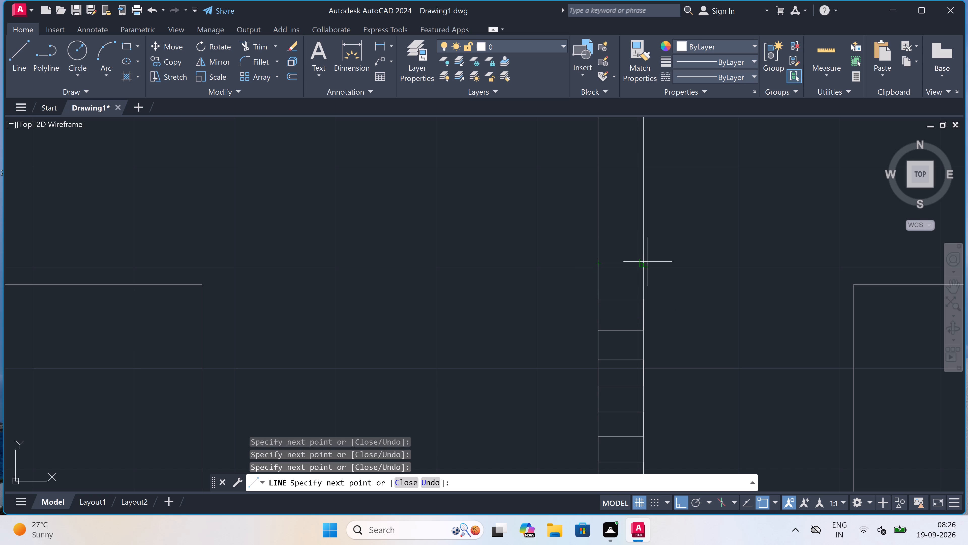
pyautogui.click(644, 263)
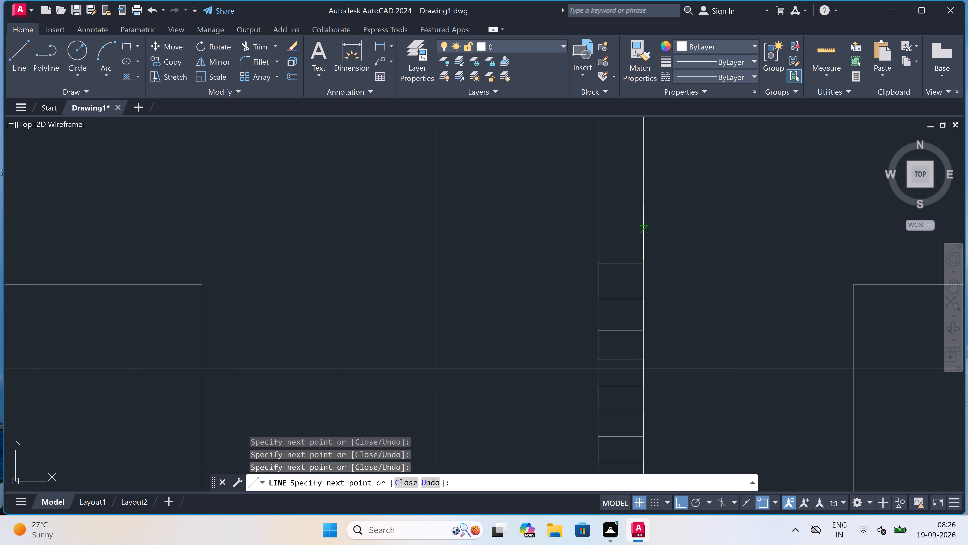
pyautogui.click(643, 229)
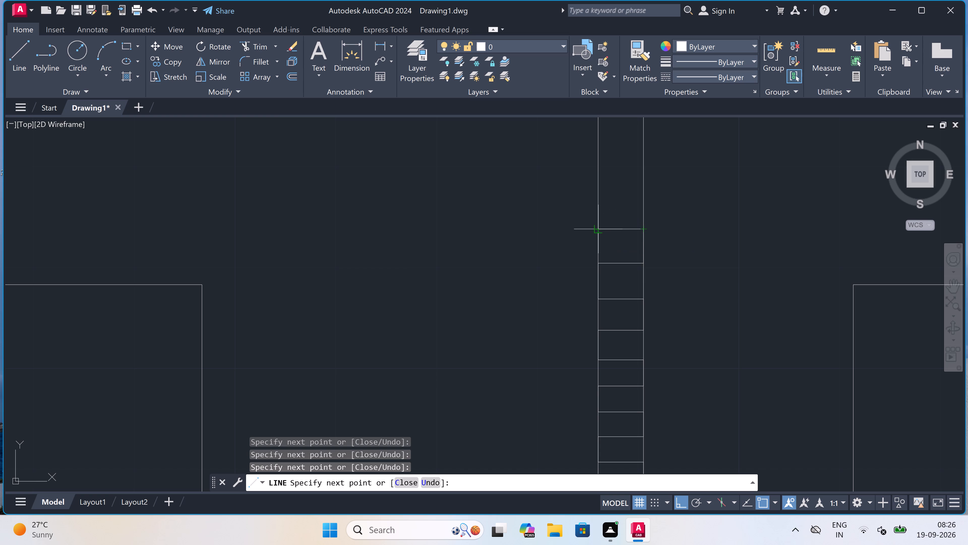
pyautogui.click(600, 232)
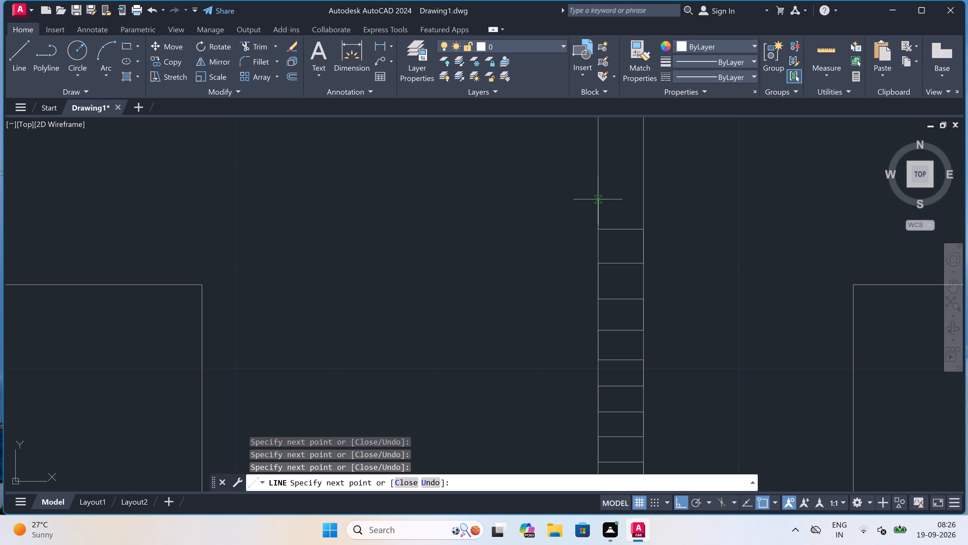
pyautogui.click(598, 199)
pyautogui.click(645, 202)
# Extend the zigzag line with four further full-width course lines up the partition above window height.
pyautogui.scroll(-4, 645, 202)
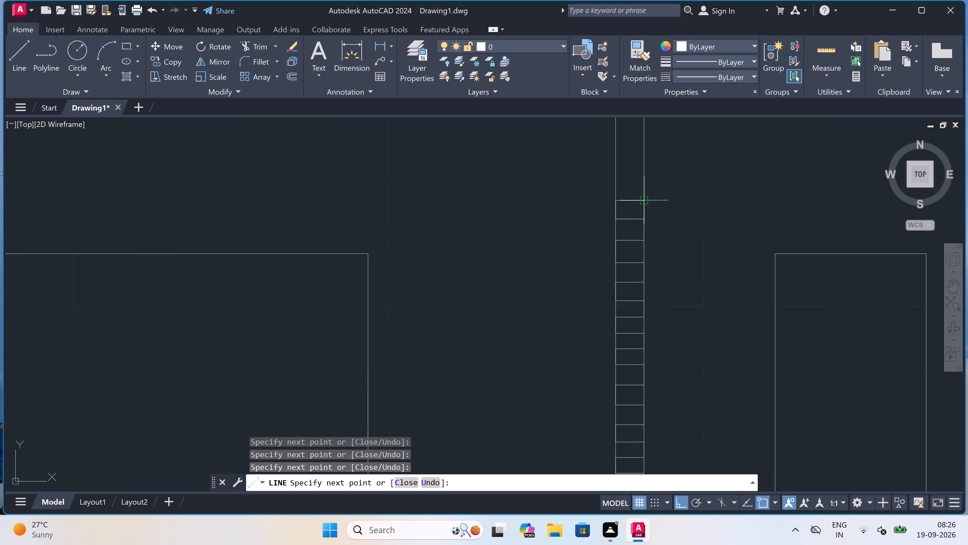
pyautogui.scroll(-1, 645, 202)
pyautogui.scroll(7, 644, 196)
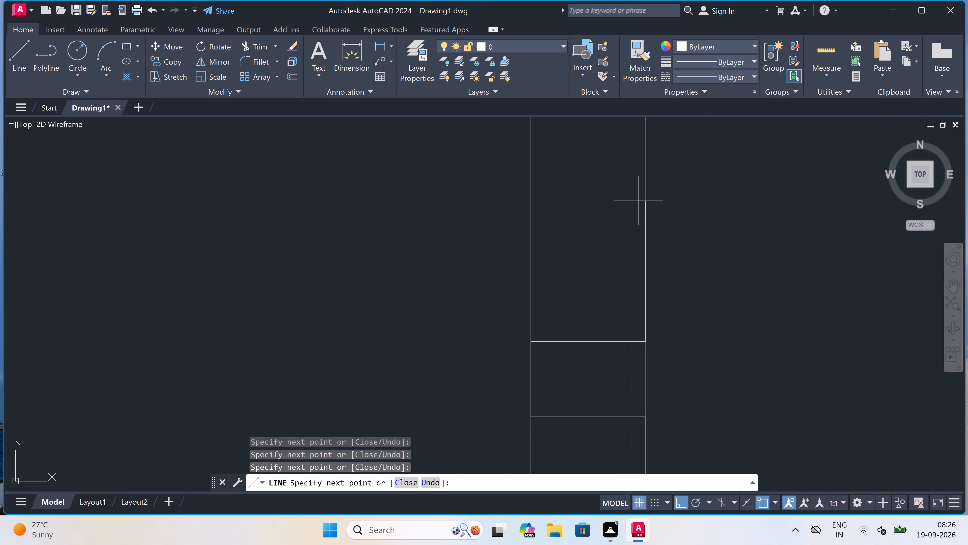
pyautogui.click(643, 284)
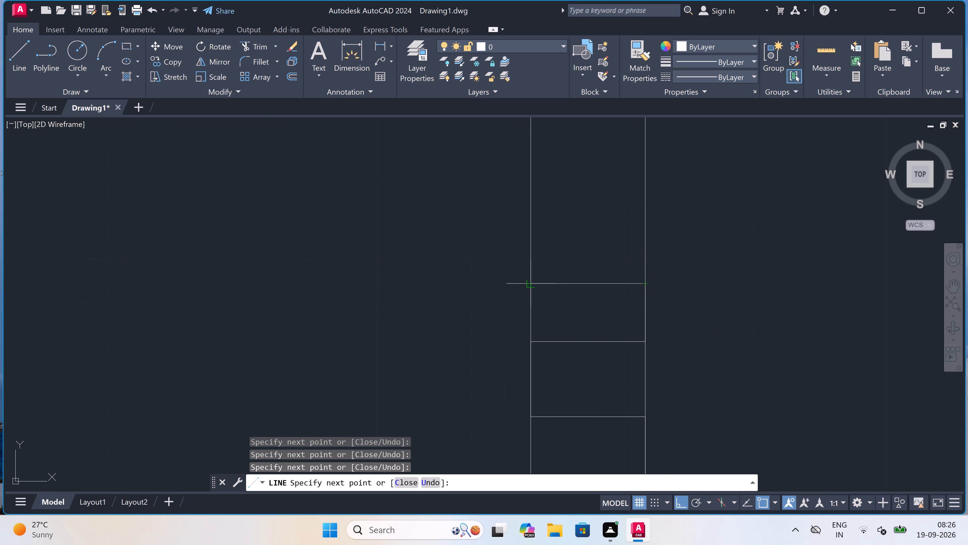
pyautogui.click(527, 283)
pyautogui.click(531, 223)
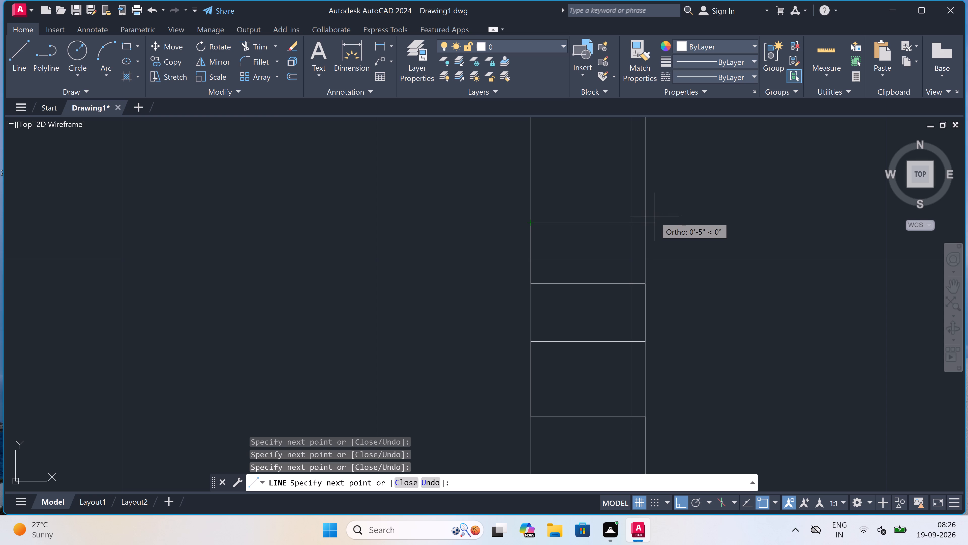
pyautogui.click(647, 223)
pyautogui.scroll(-5, 647, 223)
pyautogui.scroll(4, 646, 208)
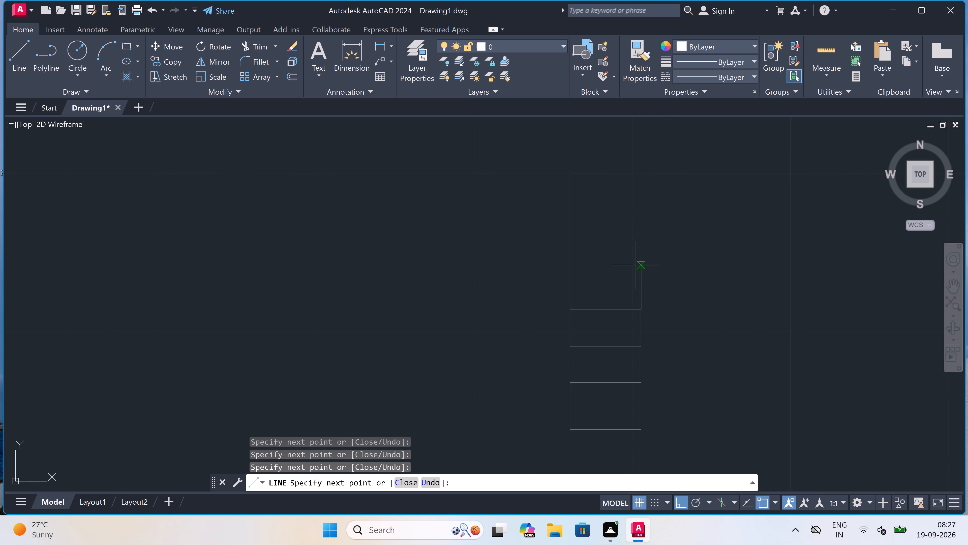
pyautogui.click(640, 262)
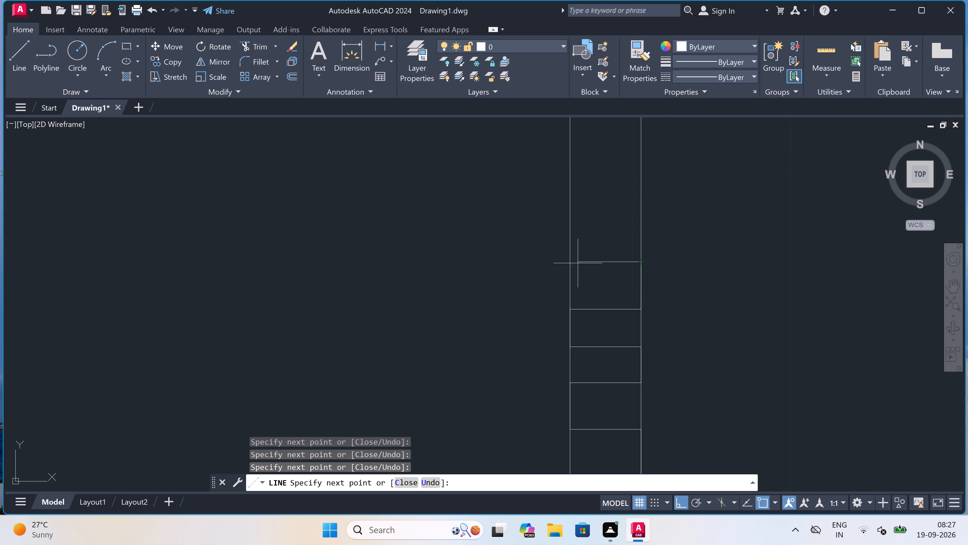
pyautogui.click(571, 263)
pyautogui.click(568, 212)
pyautogui.click(638, 213)
# Add three more evenly spaced full-width course lines above the topmost one, approaching the first-floor slab.
pyautogui.scroll(-5, 638, 213)
pyautogui.scroll(5, 640, 198)
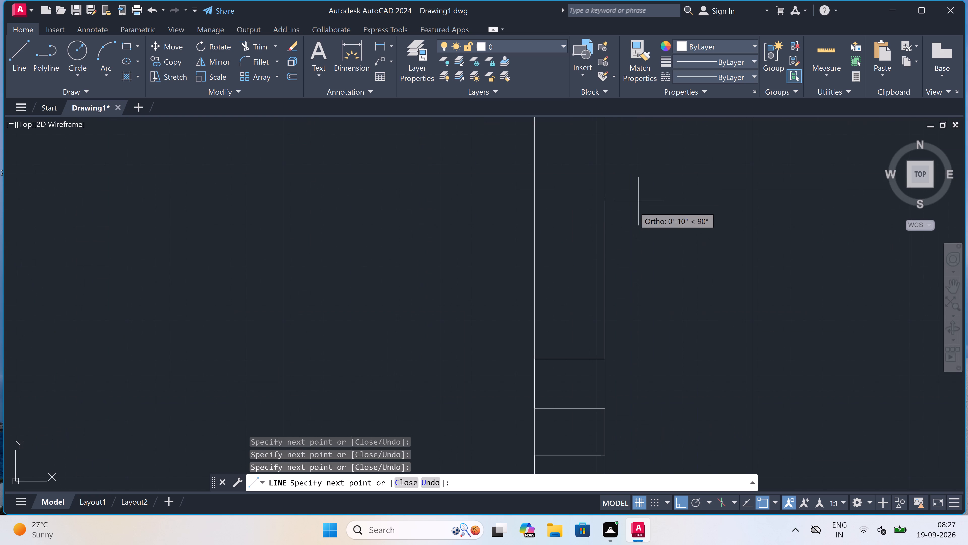
pyautogui.click(605, 312)
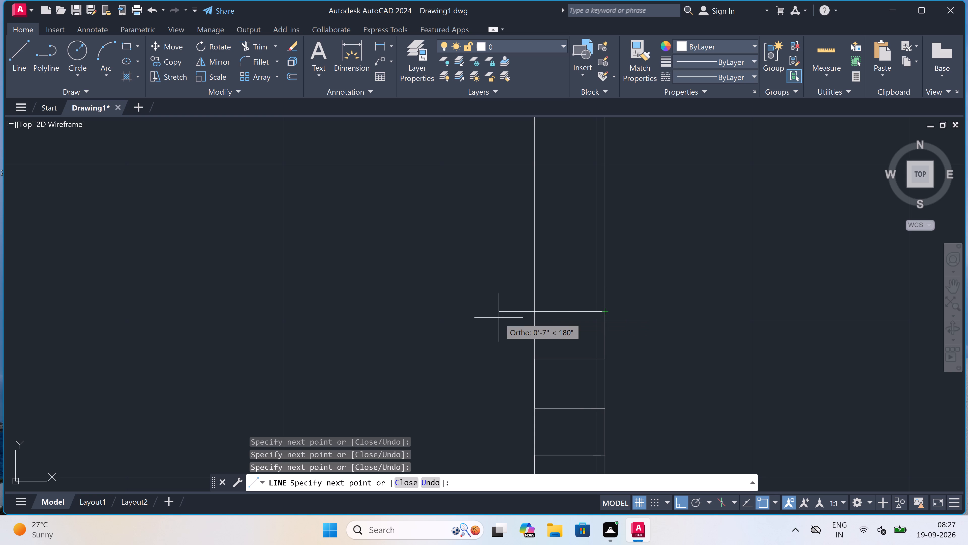
pyautogui.click(534, 311)
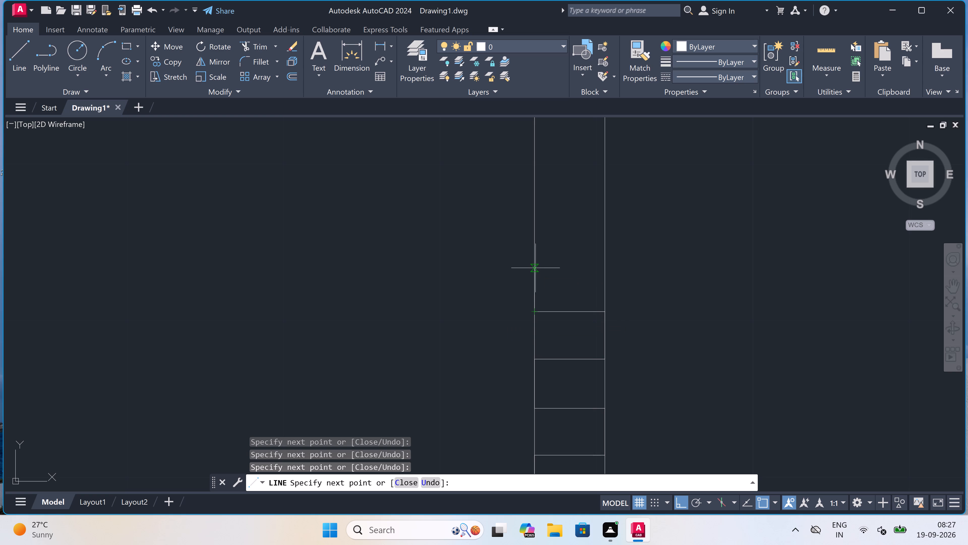
pyautogui.click(535, 267)
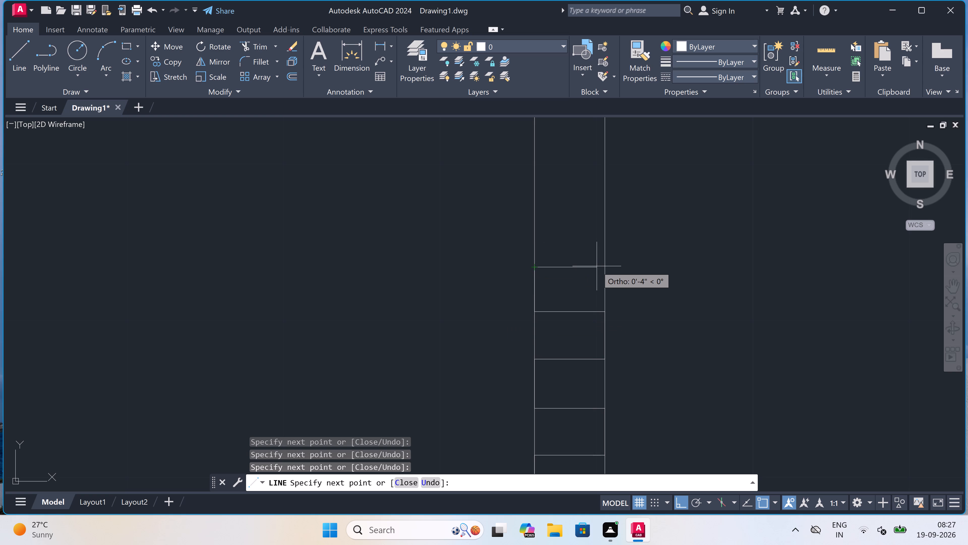
pyautogui.click(603, 267)
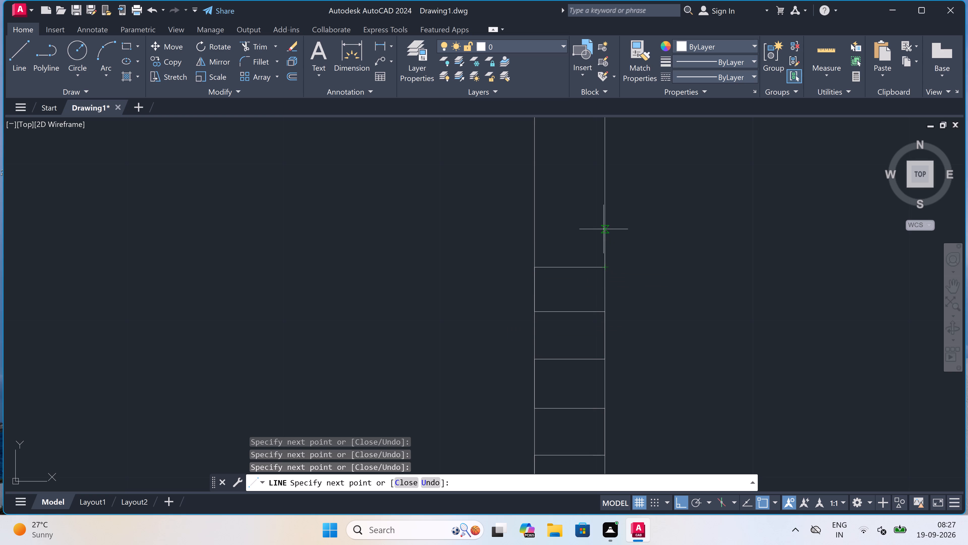
pyautogui.click(603, 226)
pyautogui.click(533, 225)
# Finish the partition's coursing with two last full-width lines just below the first-floor slab, and end the Line command.
pyautogui.scroll(-6, 533, 225)
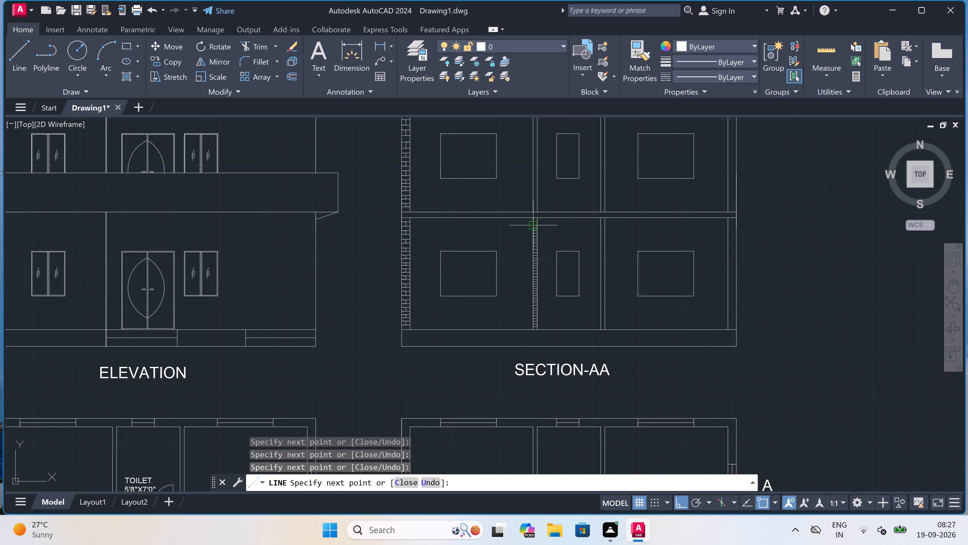
pyautogui.scroll(3, 525, 204)
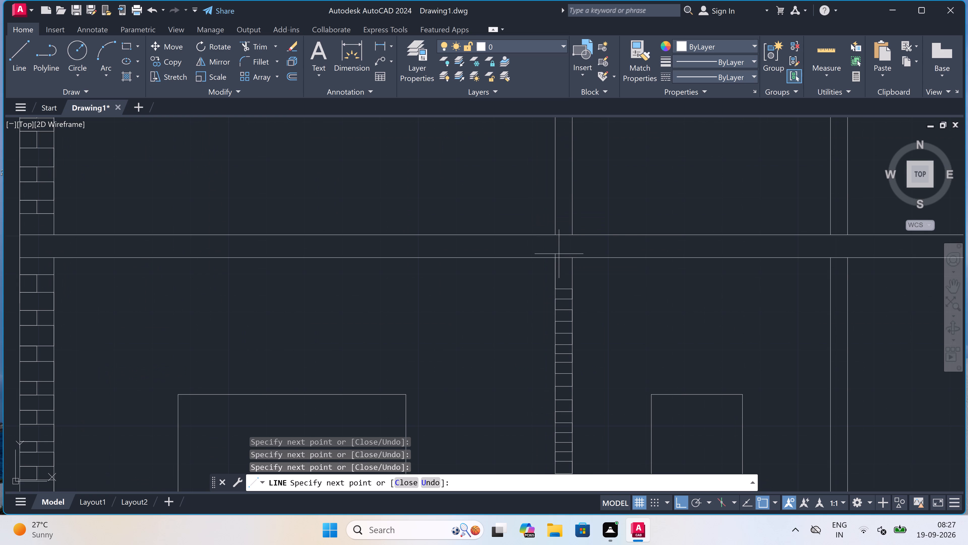
pyautogui.scroll(2, 561, 272)
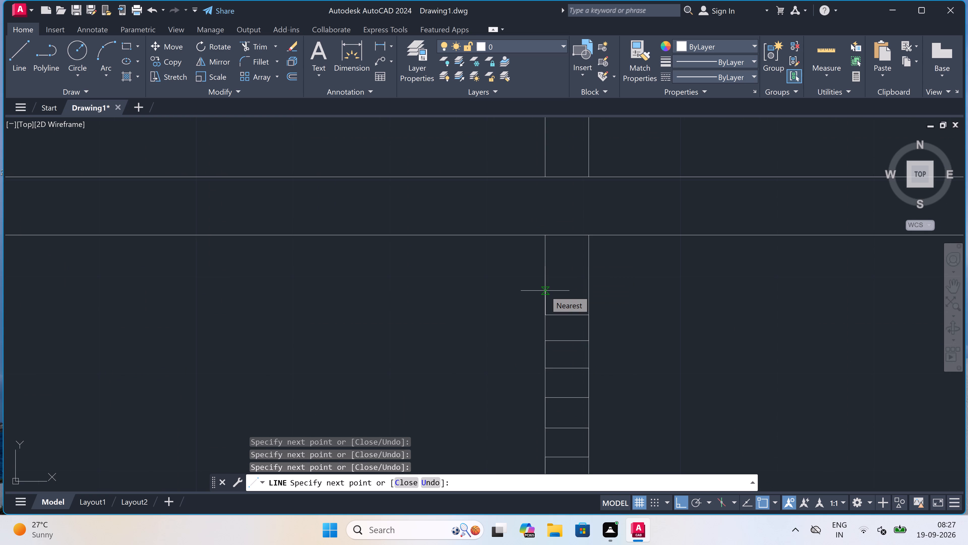
pyautogui.click(545, 288)
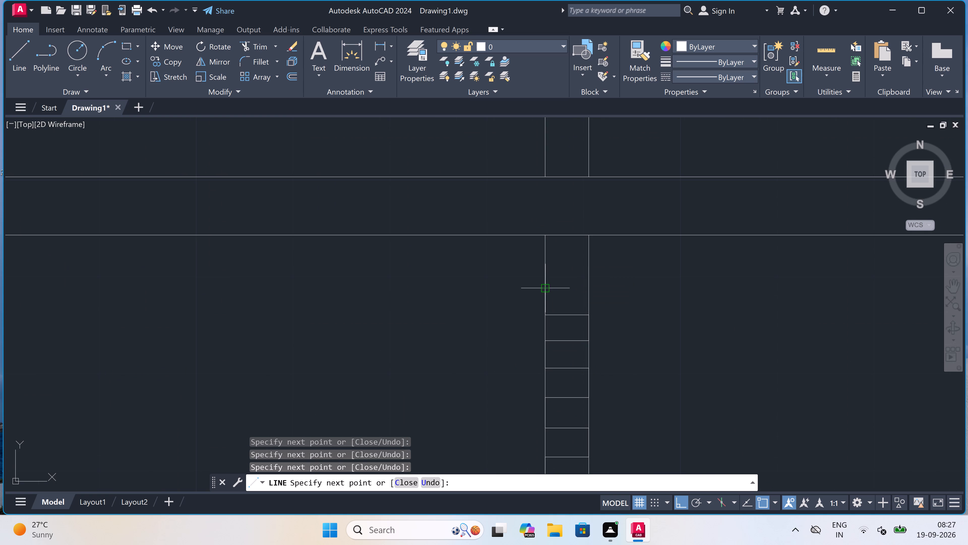
pyautogui.click(591, 288)
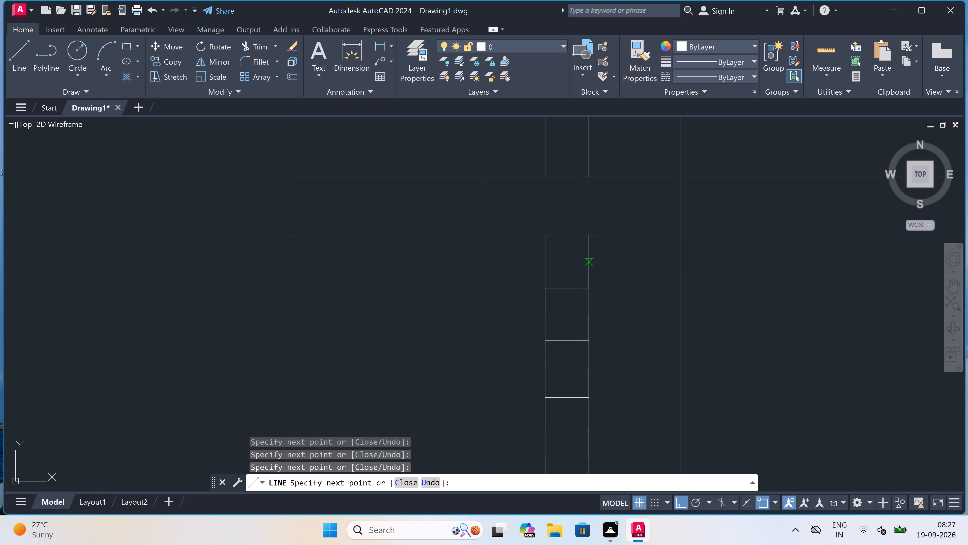
pyautogui.click(588, 262)
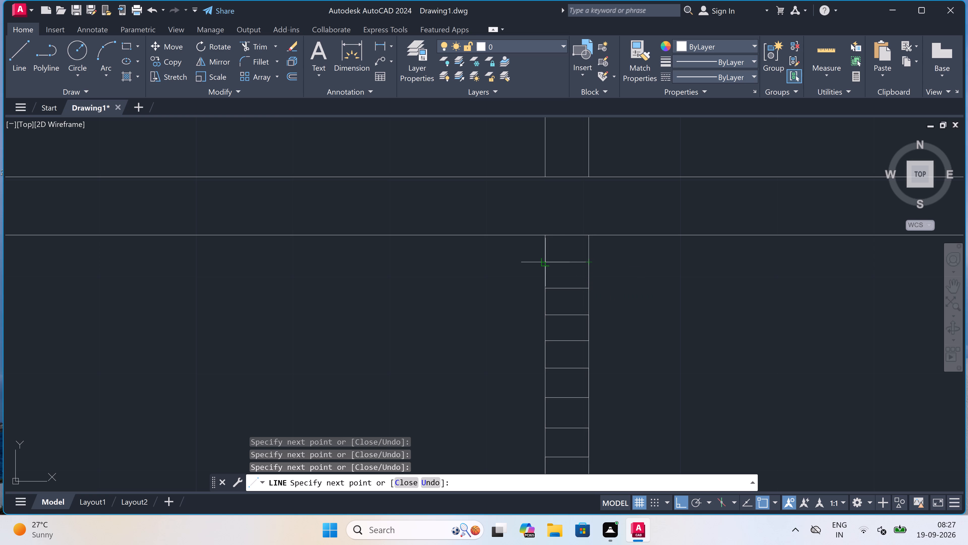
pyautogui.click(548, 264)
pyautogui.press('Escape')
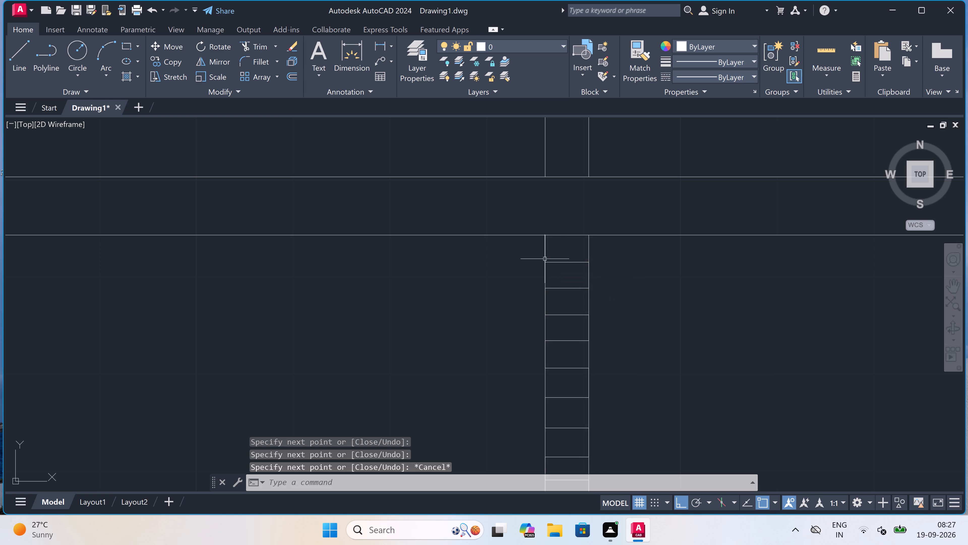
pyautogui.scroll(-4, 539, 243)
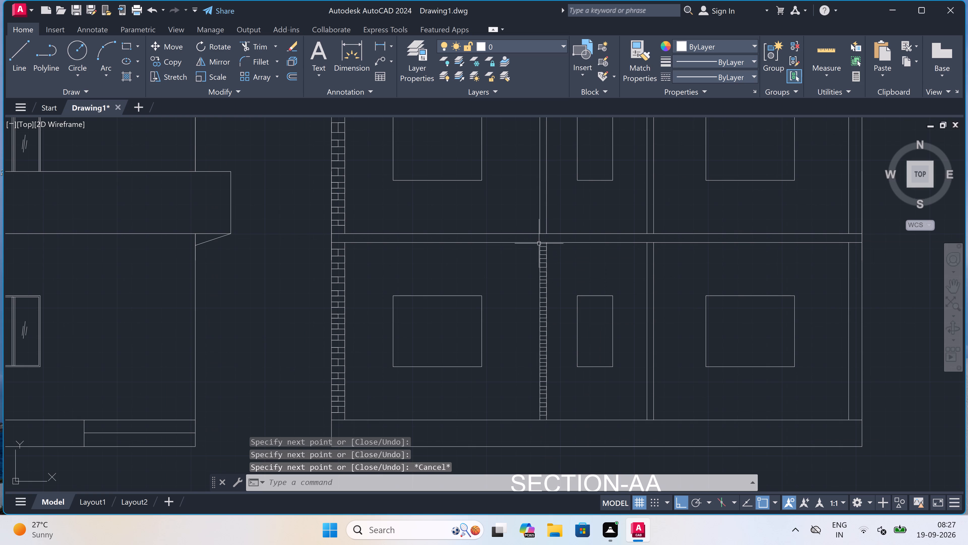
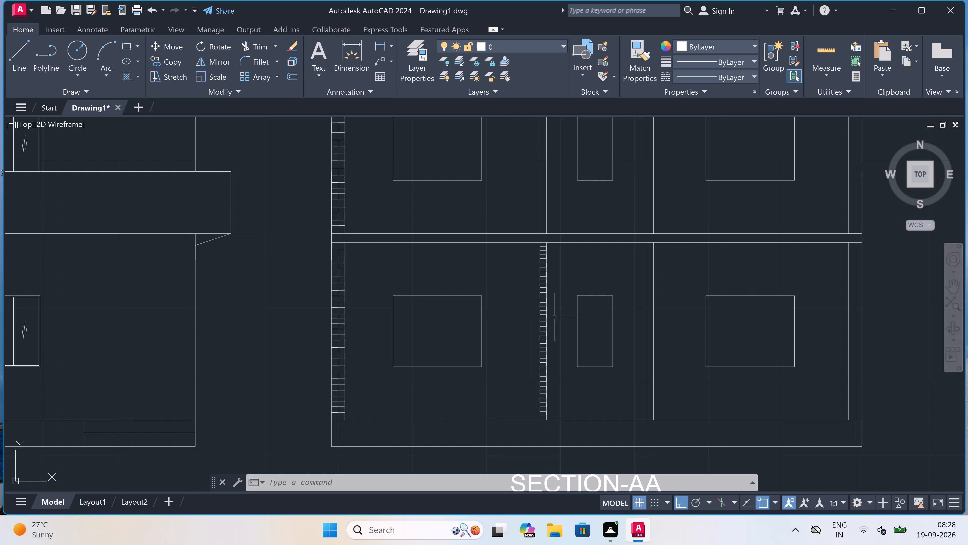
# Copy the horizontal brick lines of Section-AA's left interior wall from the ground-floor wall base to the first-floor wall base.
pyautogui.scroll(3, 552, 275)
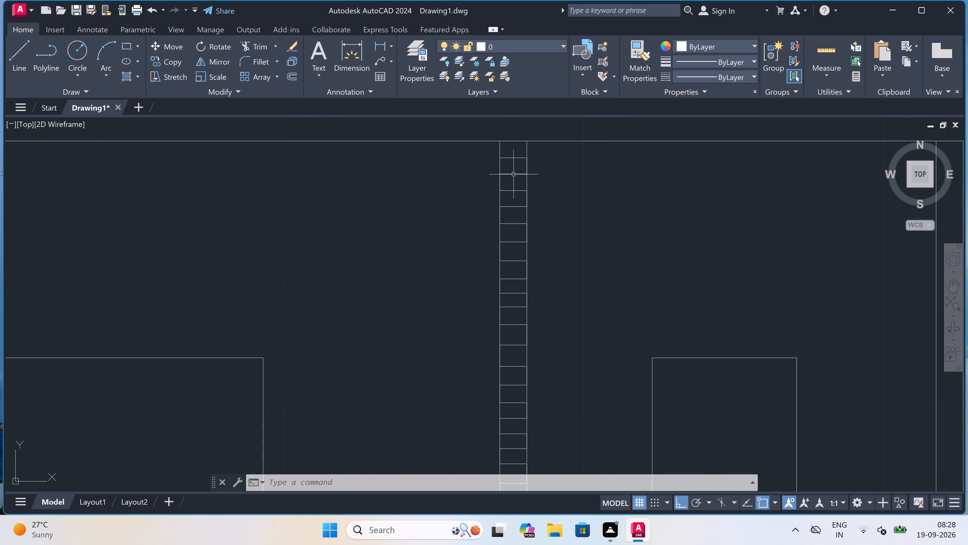
pyautogui.click(519, 152)
pyautogui.scroll(-4, 503, 229)
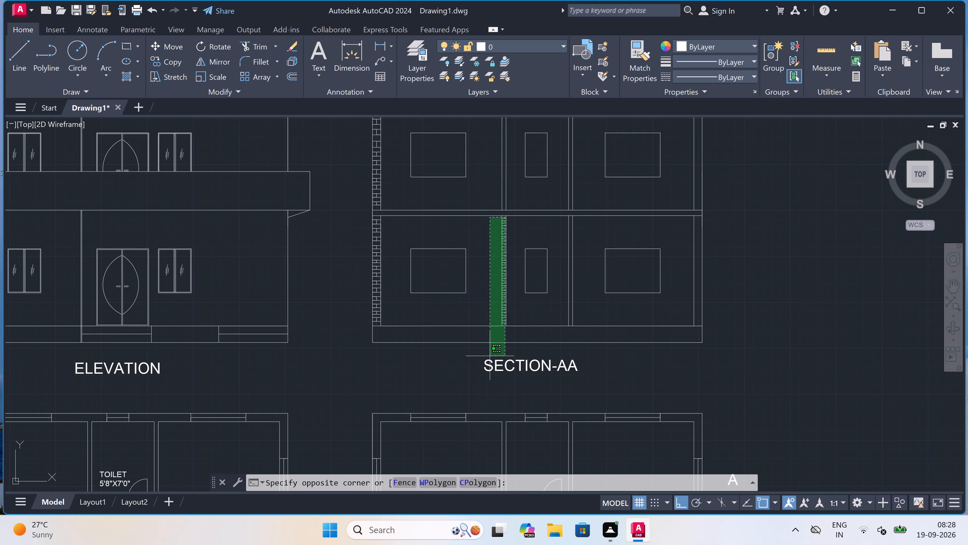
pyautogui.scroll(4, 500, 321)
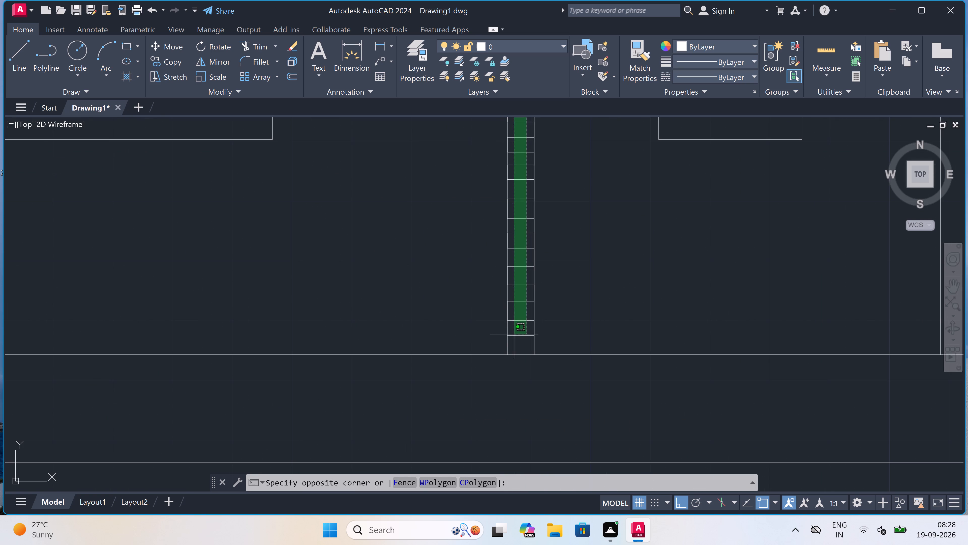
pyautogui.scroll(4, 516, 343)
pyautogui.click(513, 343)
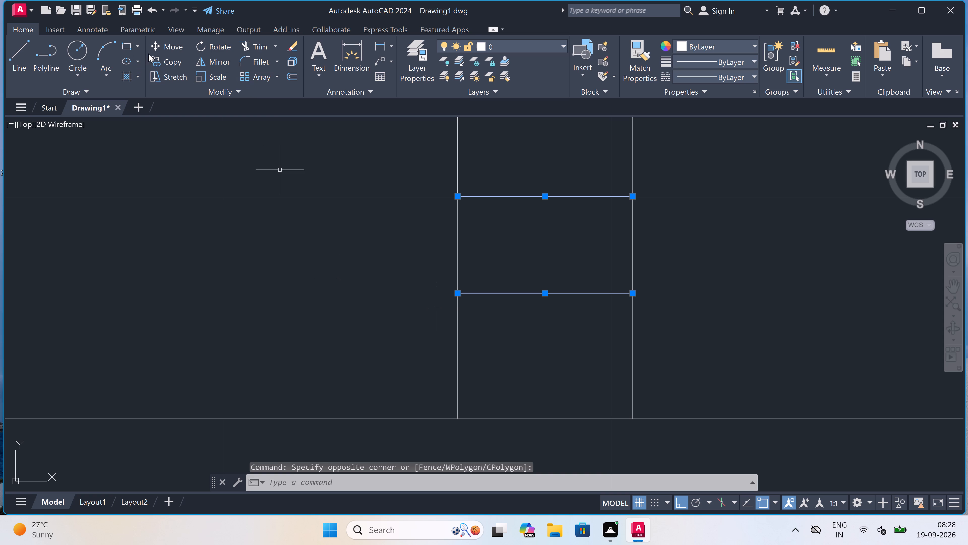
pyautogui.click(153, 59)
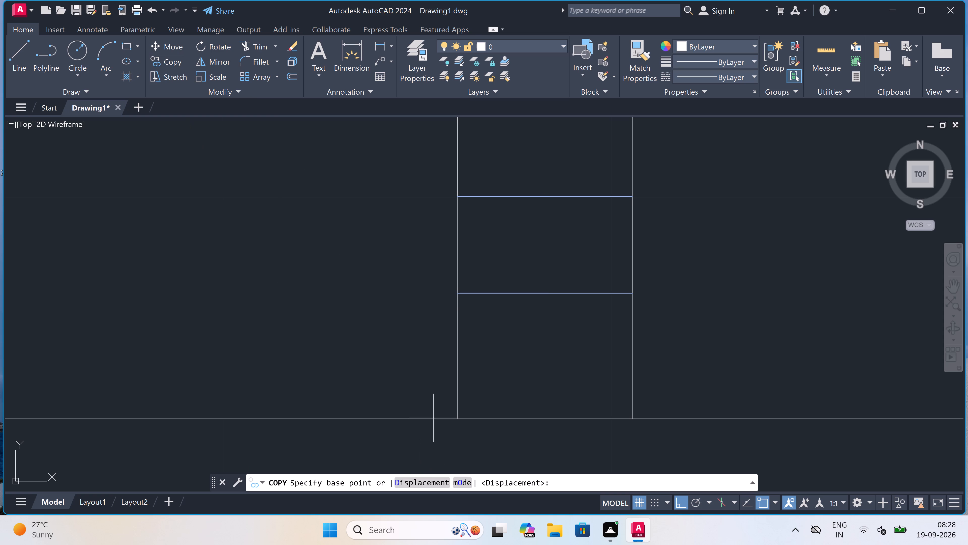
pyautogui.click(457, 419)
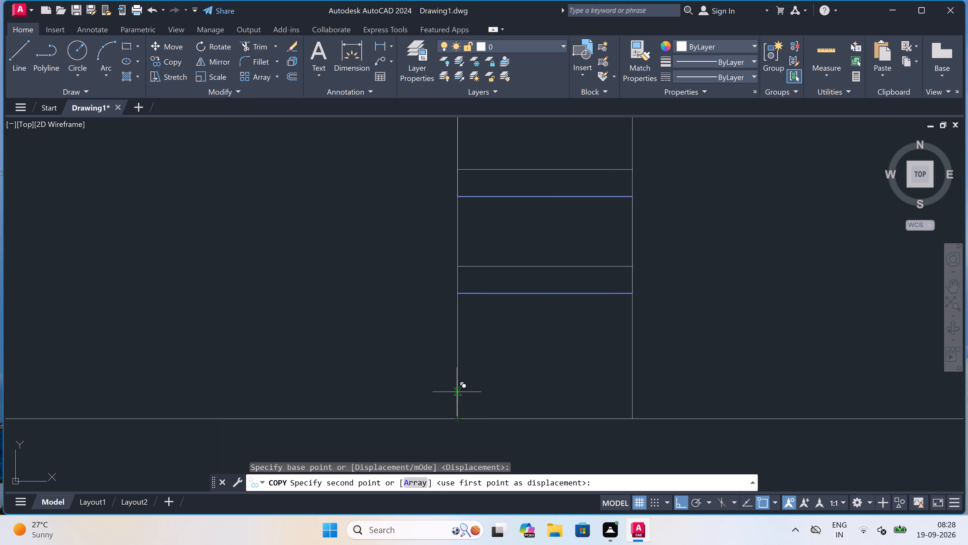
pyautogui.scroll(-5, 463, 346)
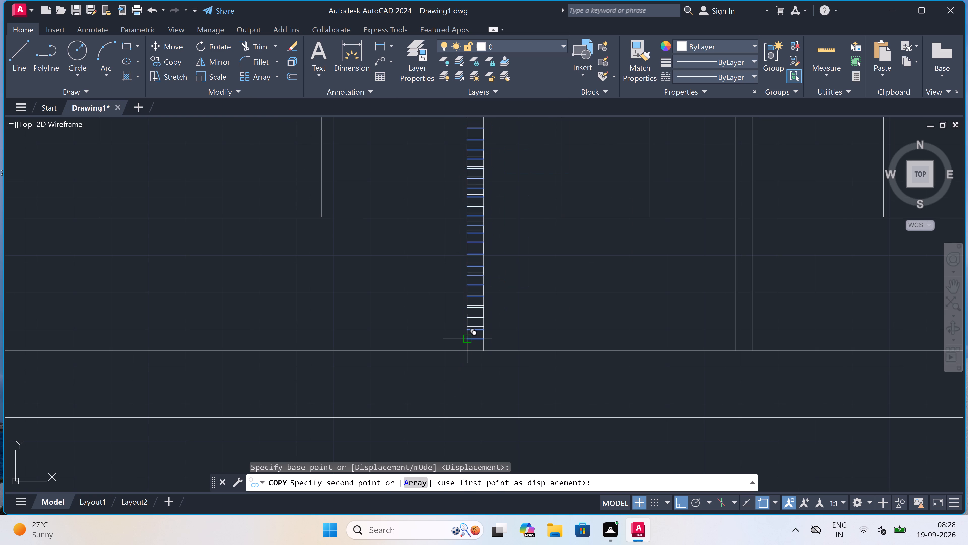
pyautogui.scroll(-3, 470, 343)
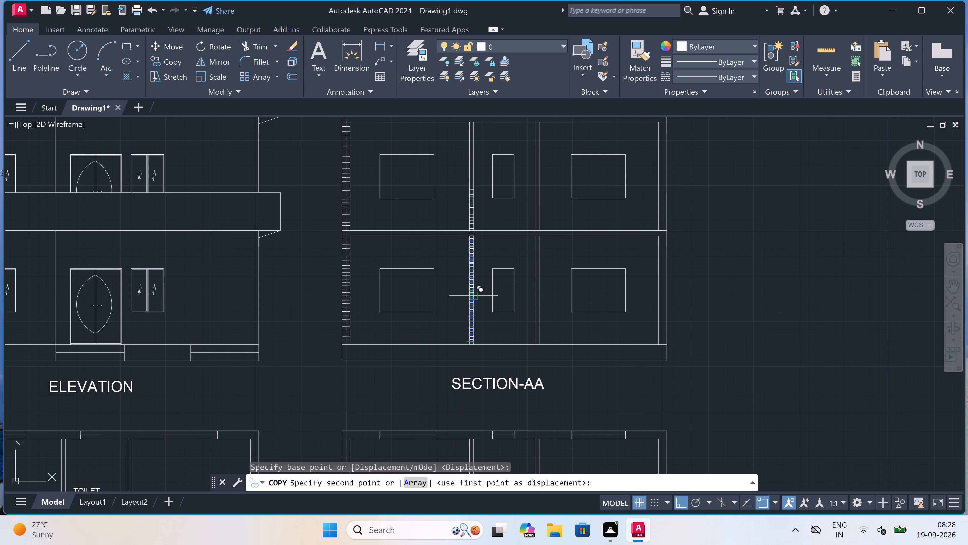
pyautogui.scroll(4, 467, 222)
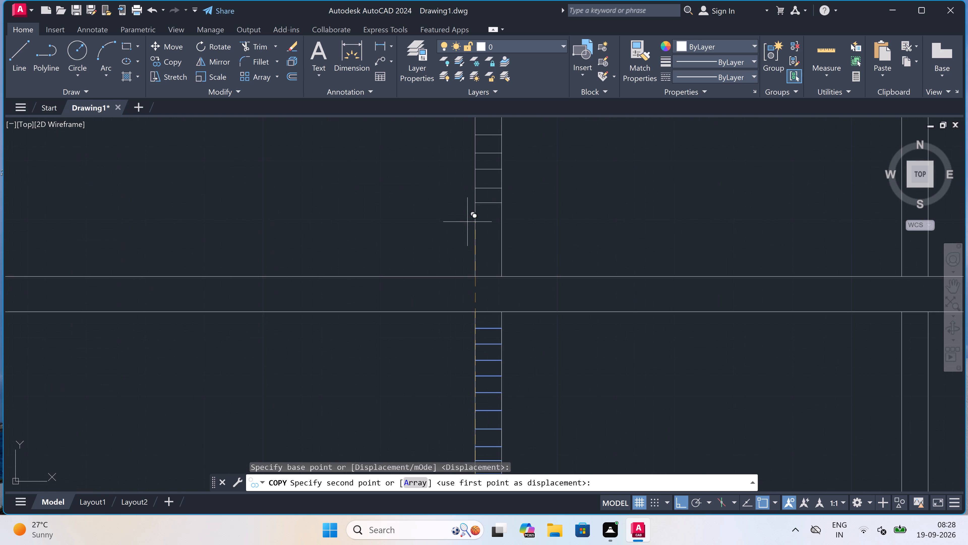
pyautogui.scroll(3, 477, 280)
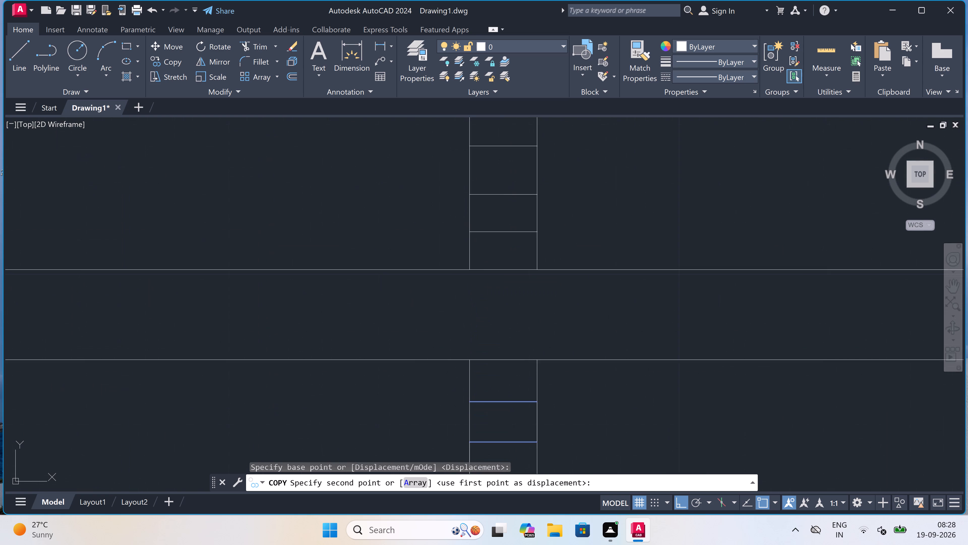
pyautogui.click(465, 260)
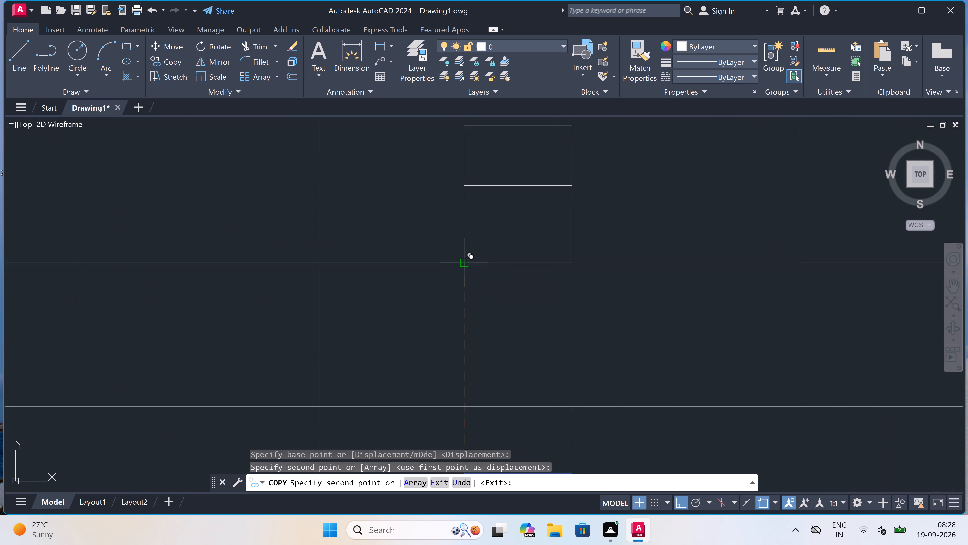
# Place another copy of the brick lines in the same interior wall on the top floor, starting at its base.
pyautogui.scroll(-10, 465, 260)
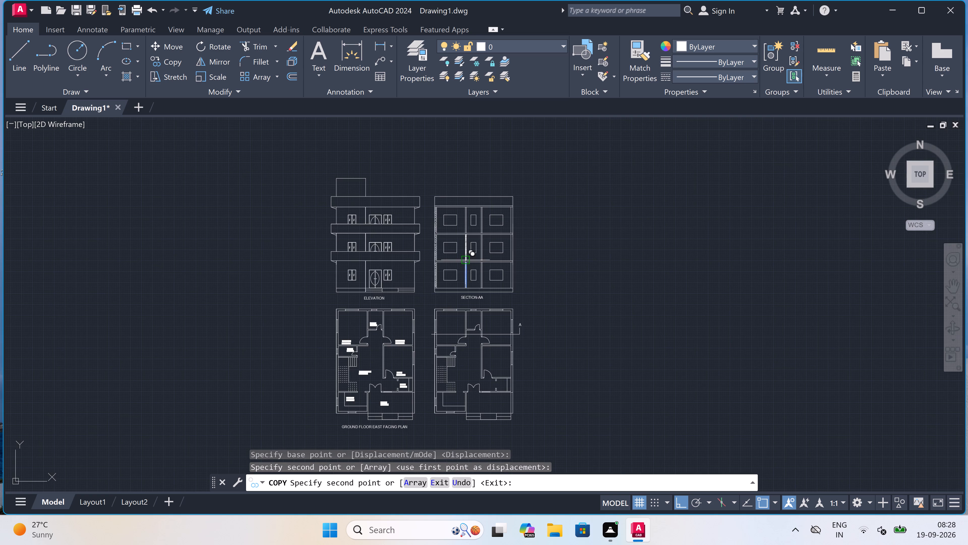
pyautogui.scroll(4, 460, 236)
pyautogui.scroll(4, 480, 216)
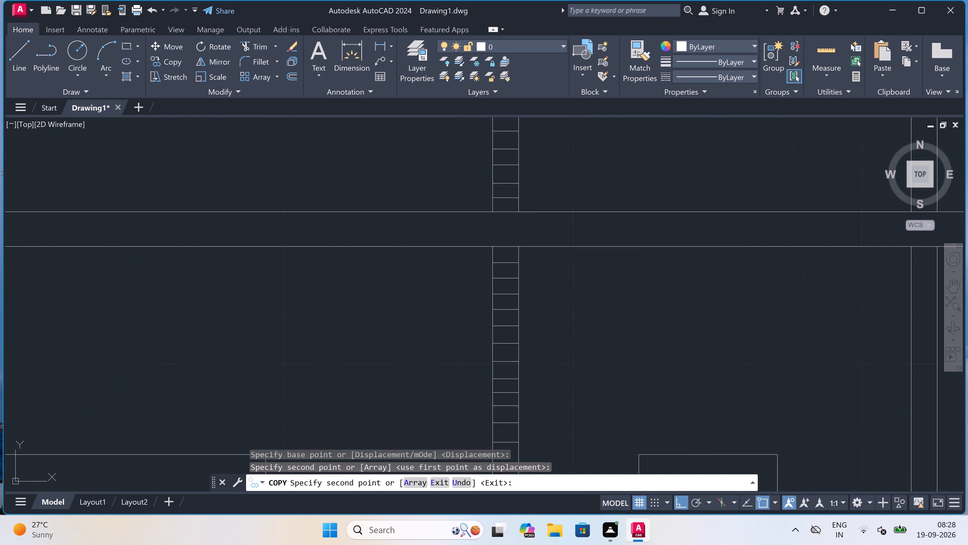
pyautogui.click(500, 211)
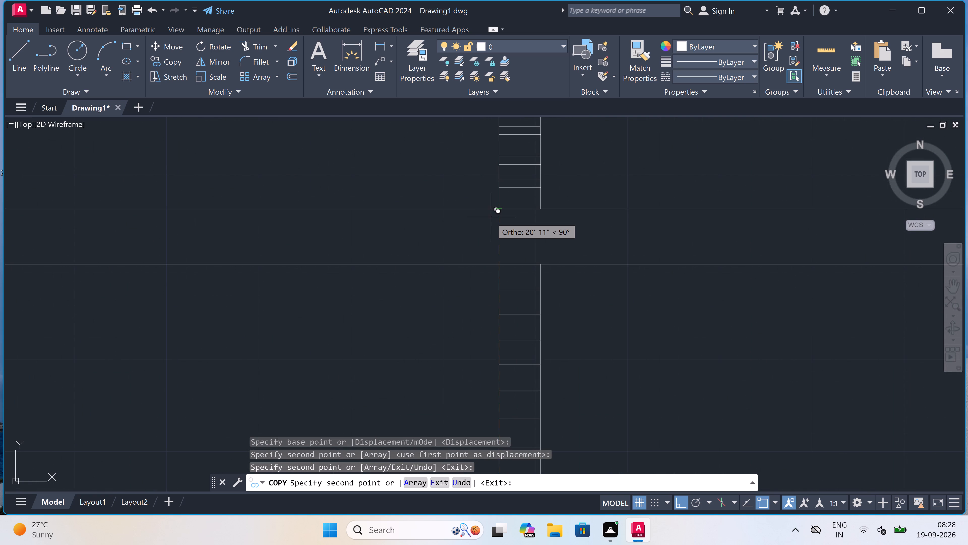
# With Ortho off, place a copy of the brick lines in the right interior wall on the top floor.
pyautogui.press('F8')
pyautogui.scroll(-5, 484, 227)
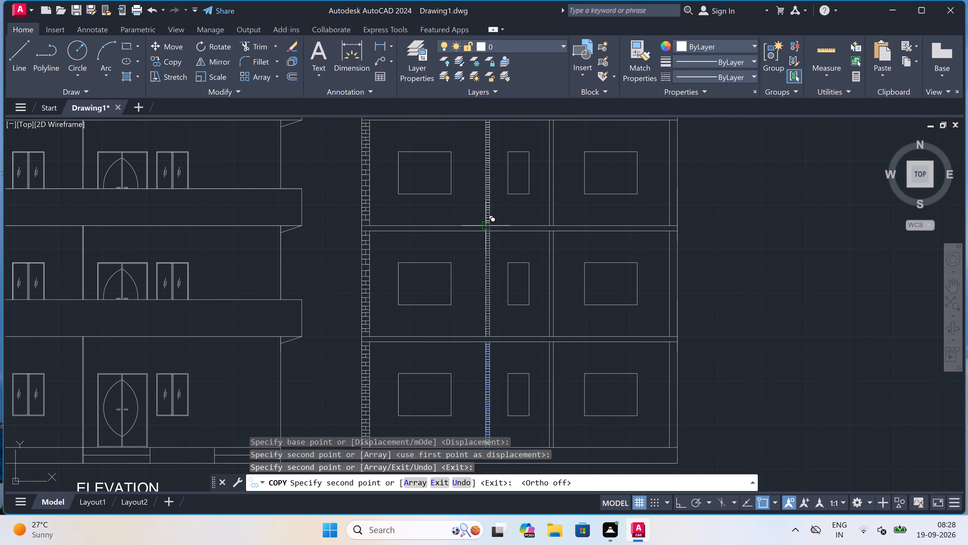
pyautogui.scroll(3, 551, 231)
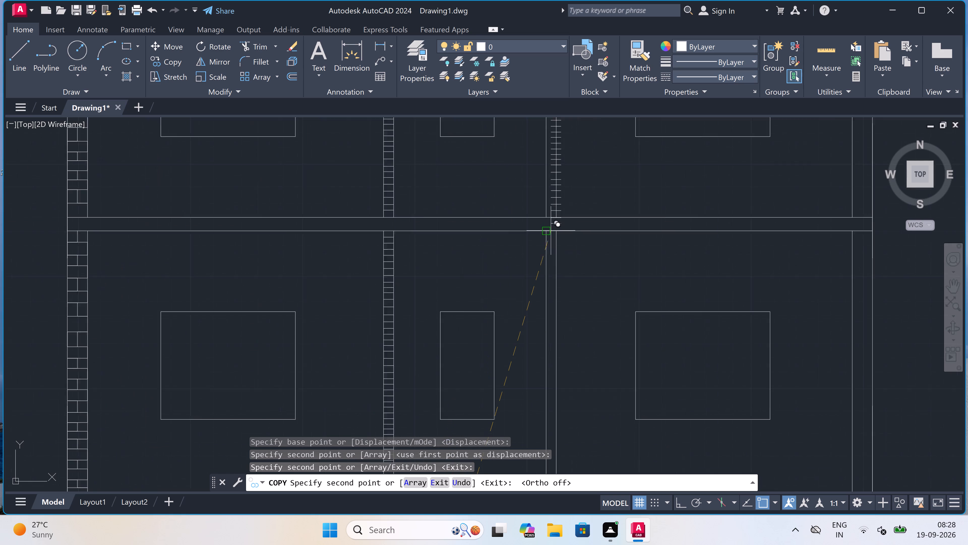
pyautogui.scroll(3, 547, 218)
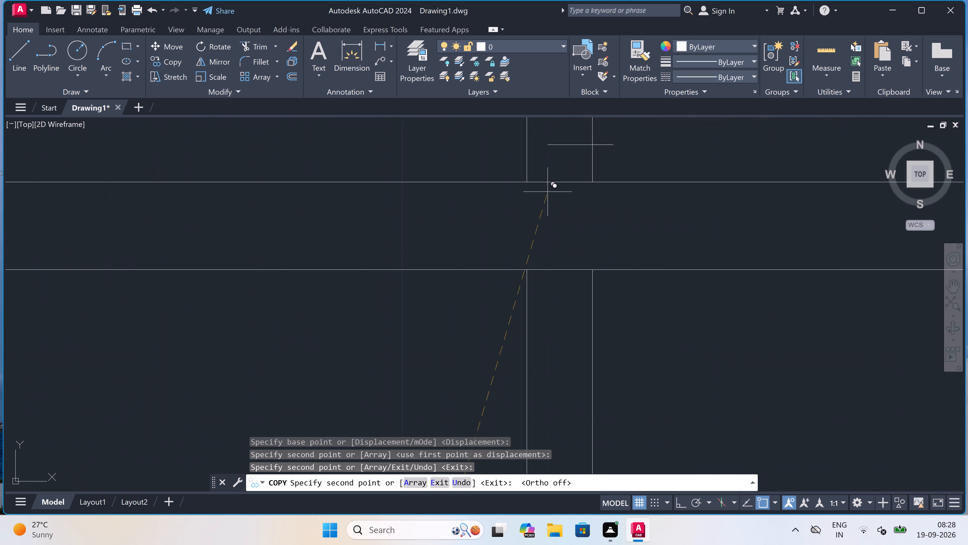
pyautogui.click(529, 181)
# Place a copy of the brick lines in the right interior wall on the first floor, from the wall's base corner.
pyautogui.scroll(-6, 529, 181)
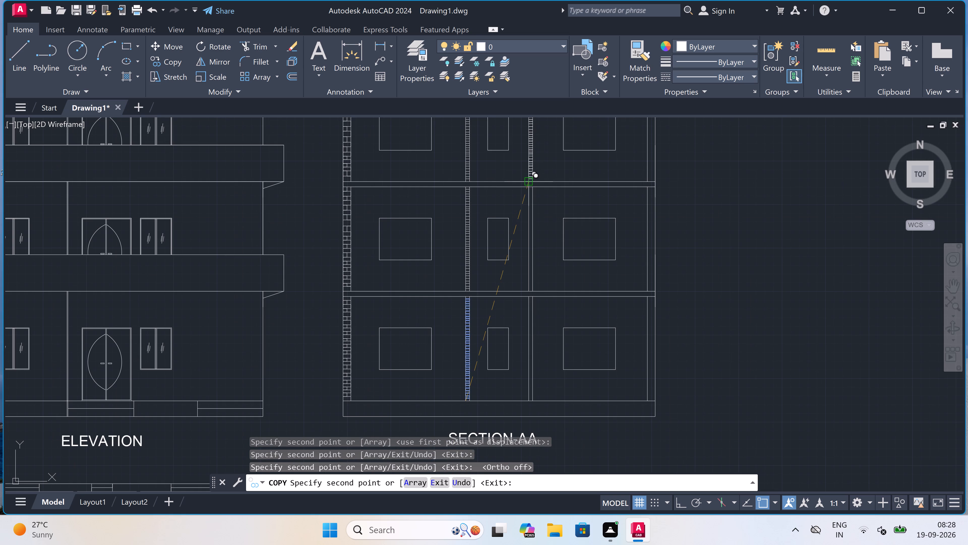
pyautogui.scroll(3, 528, 290)
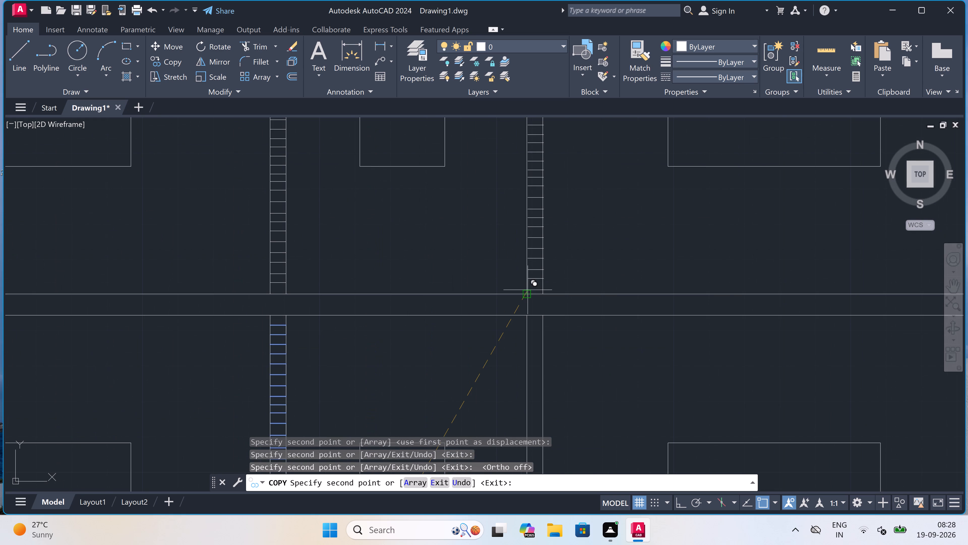
pyautogui.scroll(3, 526, 293)
pyautogui.click(526, 293)
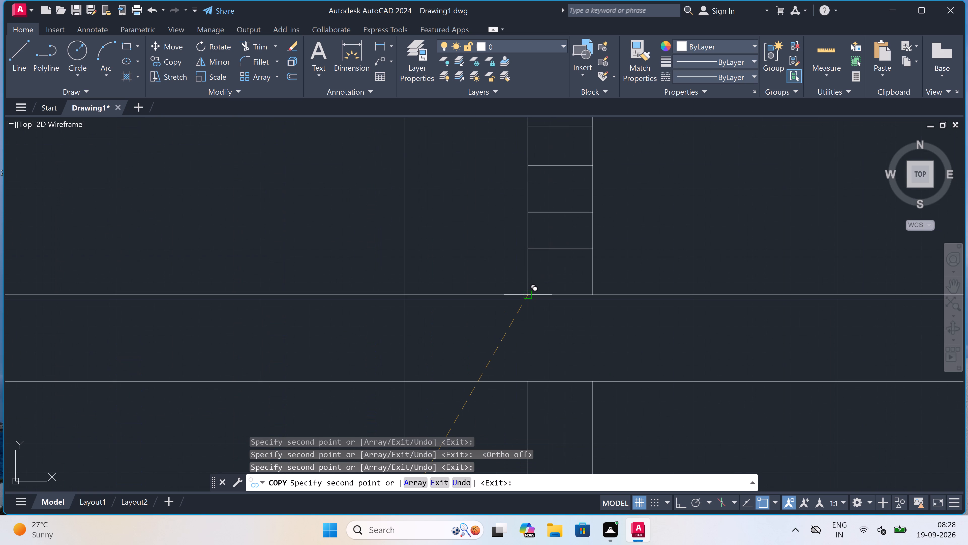
# Place a copy of the brick lines in the right interior wall on the ground floor and end the Copy command.
pyautogui.scroll(-7, 565, 250)
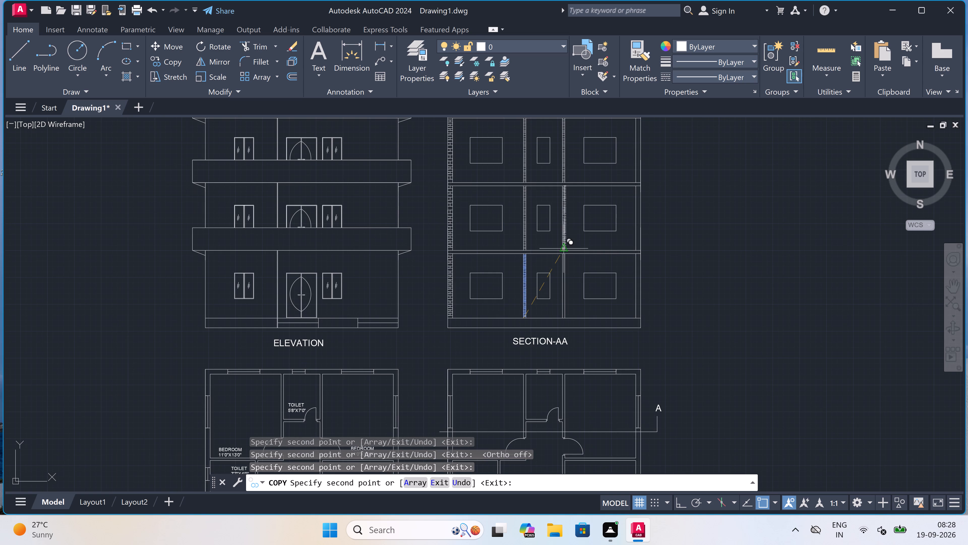
pyautogui.scroll(4, 560, 333)
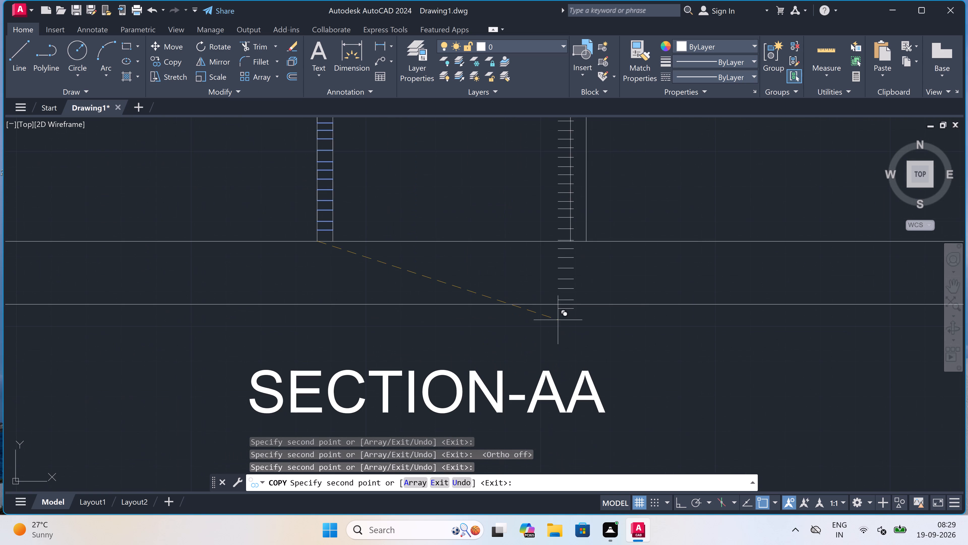
pyautogui.scroll(3, 570, 209)
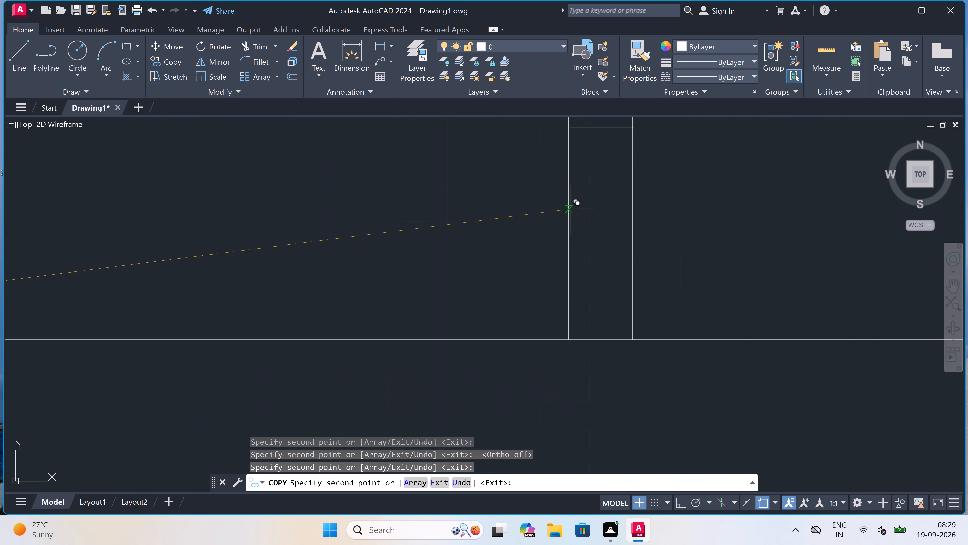
pyautogui.scroll(-1, 568, 228)
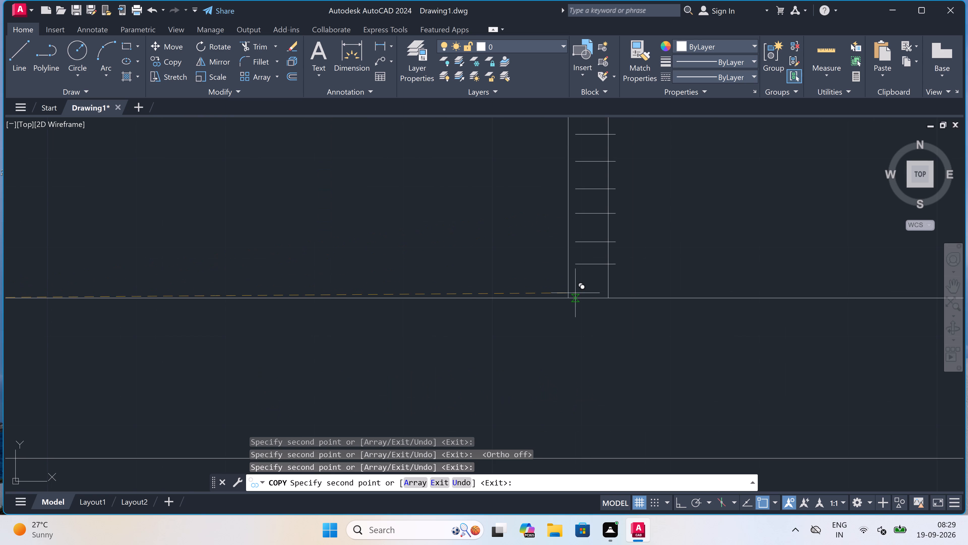
pyautogui.click(571, 296)
pyautogui.scroll(-3, 543, 284)
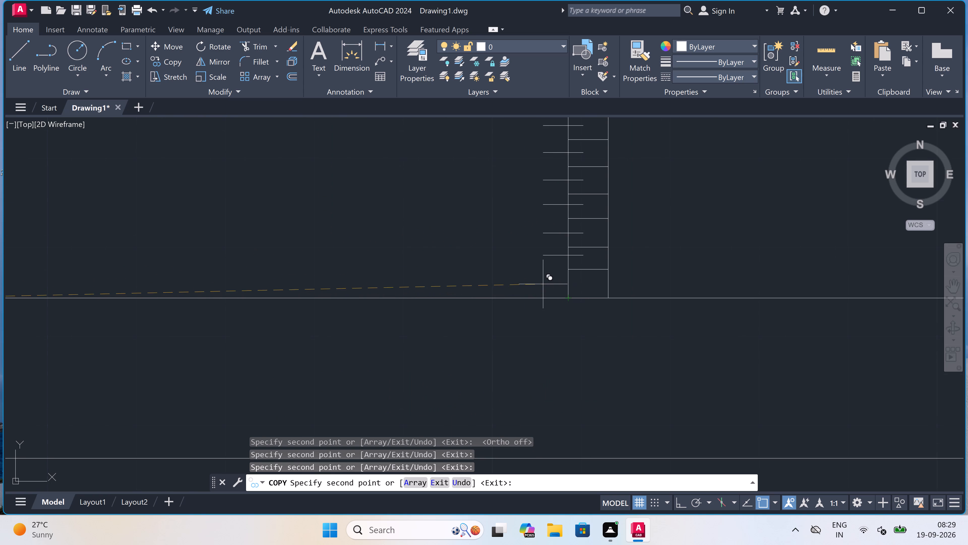
pyautogui.scroll(-3, 543, 283)
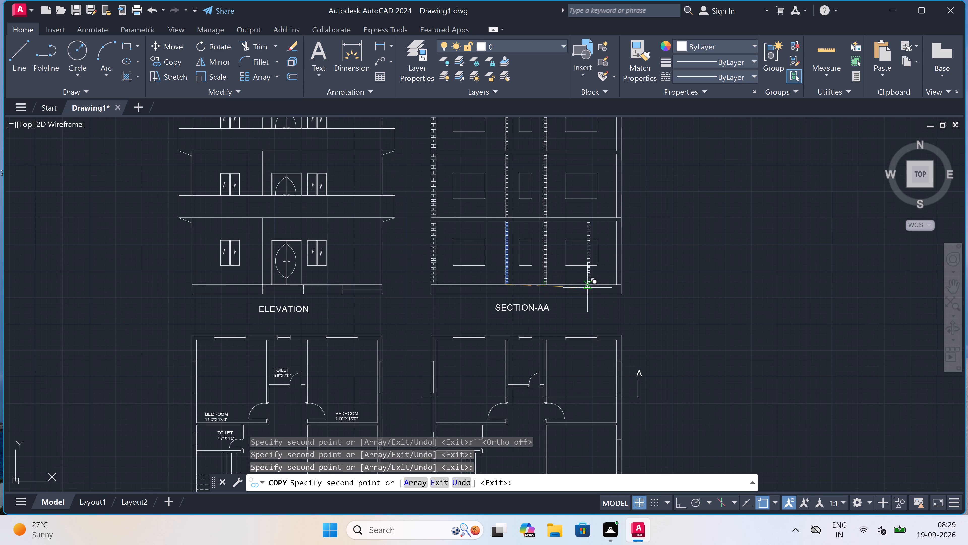
pyautogui.press('Escape')
# Copy the ground-floor left exterior wall's brick pattern in Section-AA from its base corner to the right exterior wall's base corner.
pyautogui.scroll(-2, 575, 284)
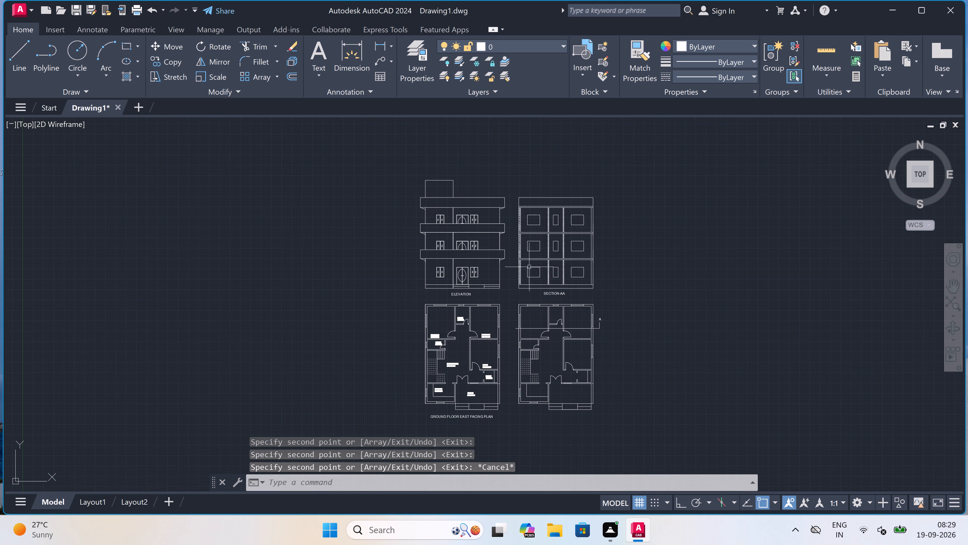
pyautogui.scroll(3, 526, 267)
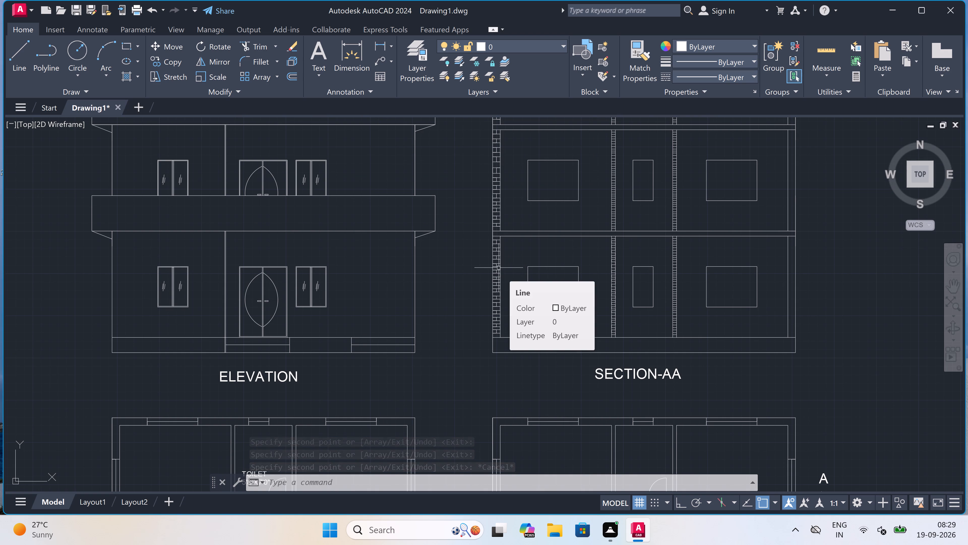
pyautogui.scroll(1, 488, 259)
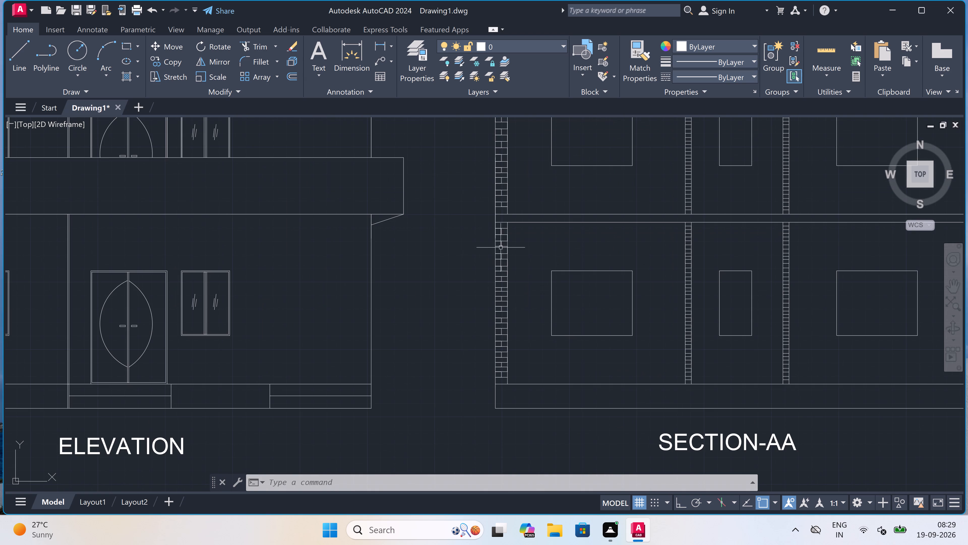
pyautogui.scroll(3, 504, 233)
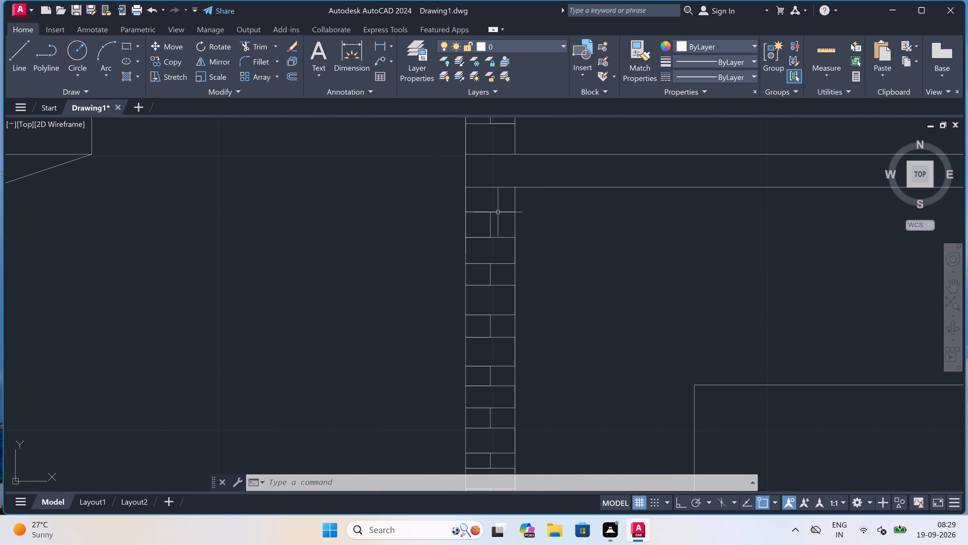
pyautogui.click(500, 206)
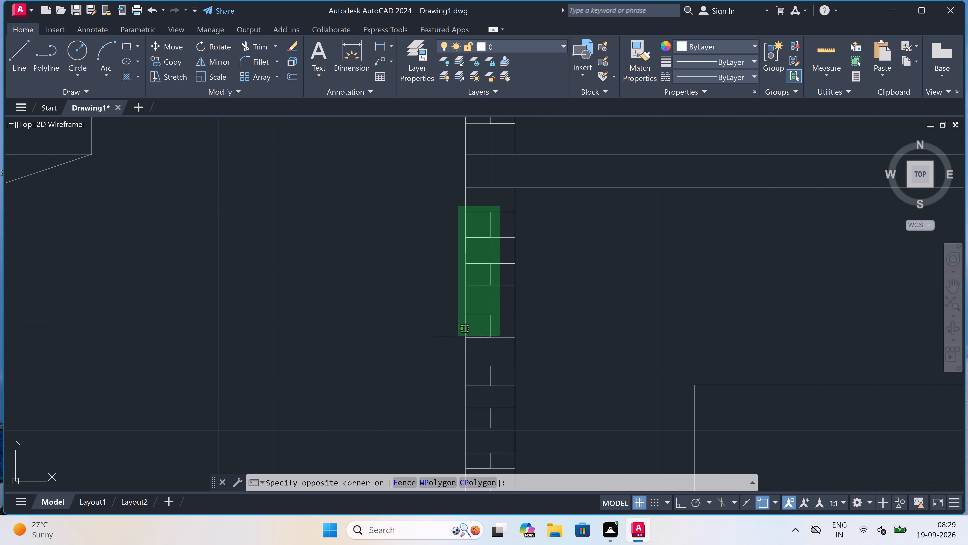
pyautogui.scroll(-5, 469, 325)
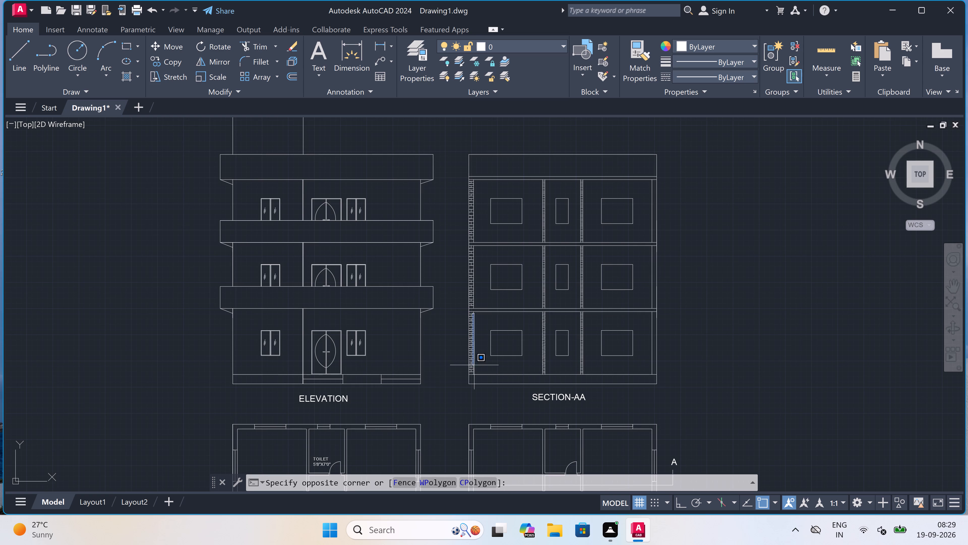
pyautogui.scroll(4, 473, 374)
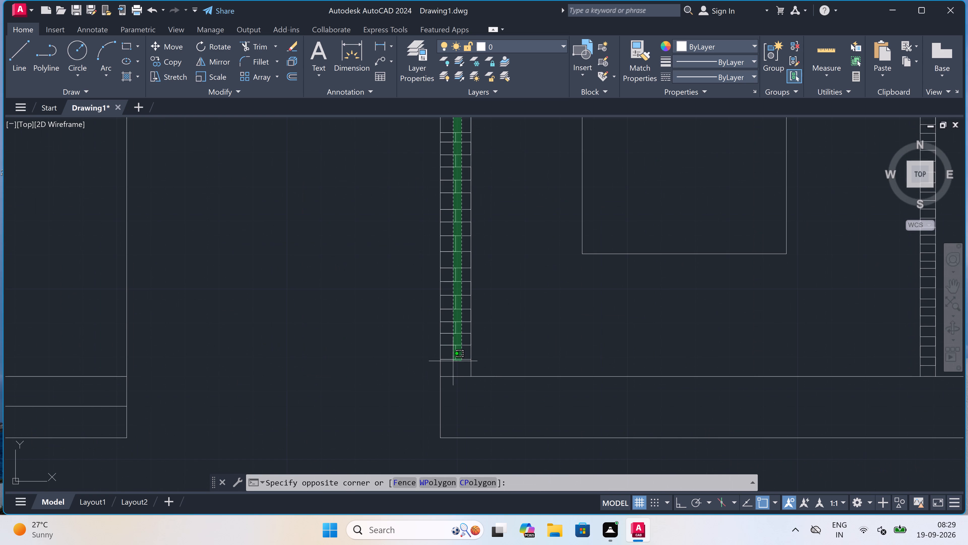
pyautogui.click(451, 368)
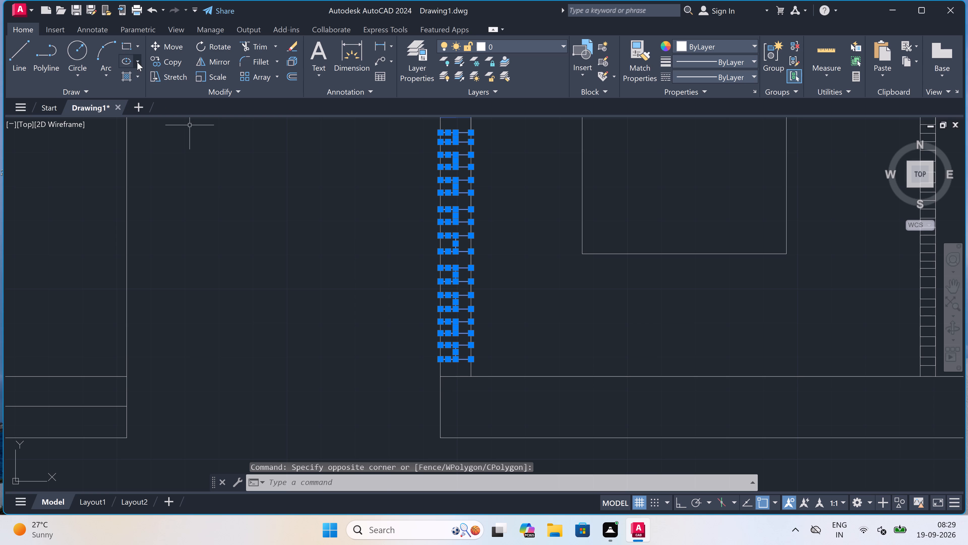
pyautogui.click(162, 61)
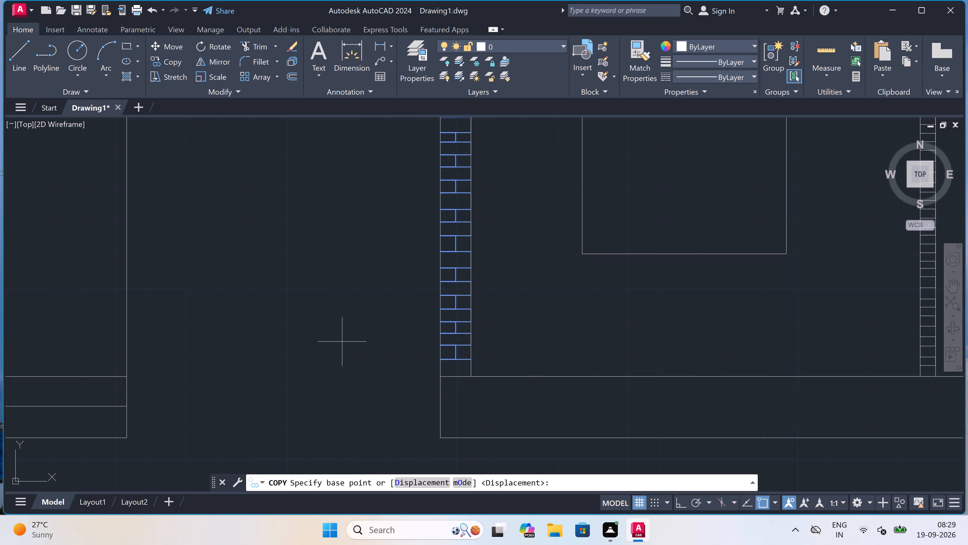
pyautogui.click(440, 378)
pyautogui.scroll(-4, 440, 325)
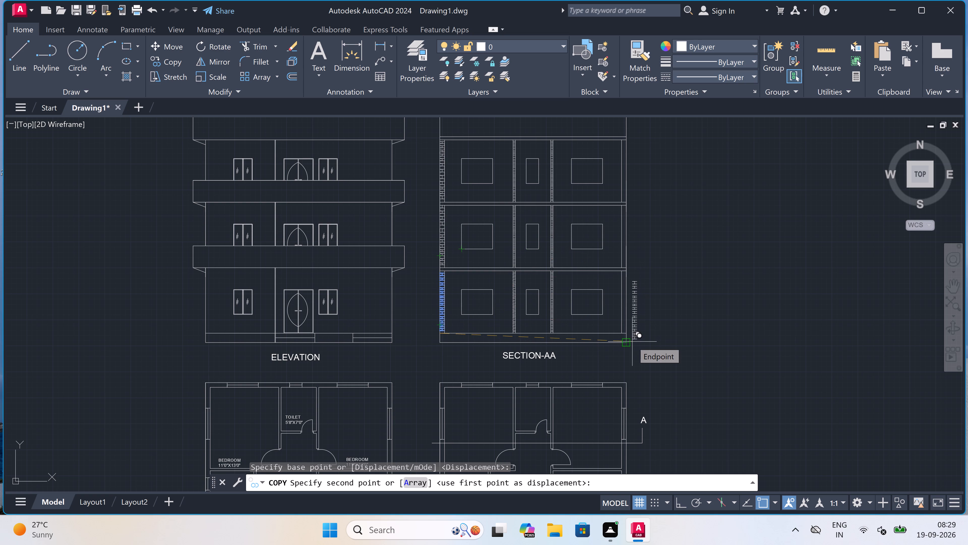
pyautogui.scroll(2, 626, 340)
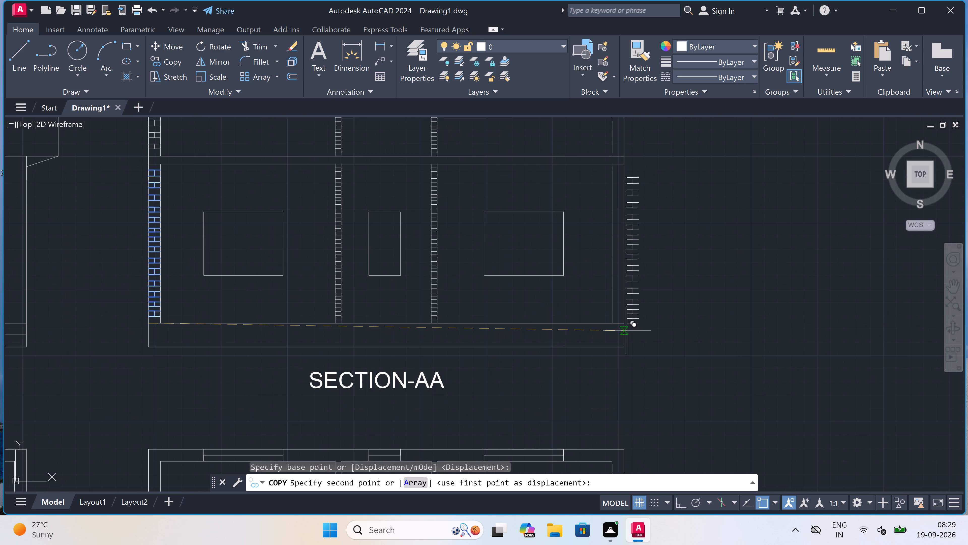
pyautogui.scroll(2, 612, 323)
pyautogui.click(611, 323)
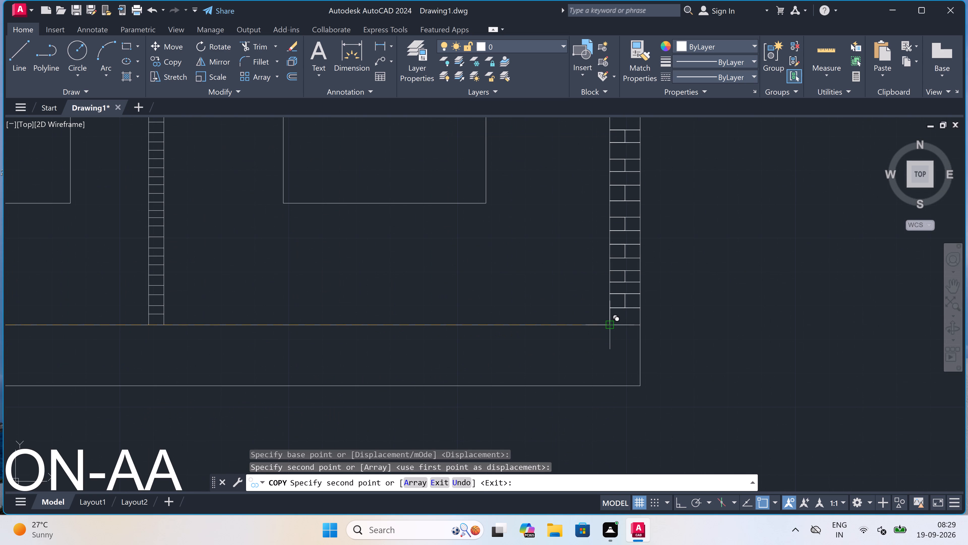
# Place another copy of the brick pattern in the right exterior wall on the first floor, at its inner base corner.
pyautogui.scroll(-4, 611, 323)
pyautogui.scroll(4, 612, 261)
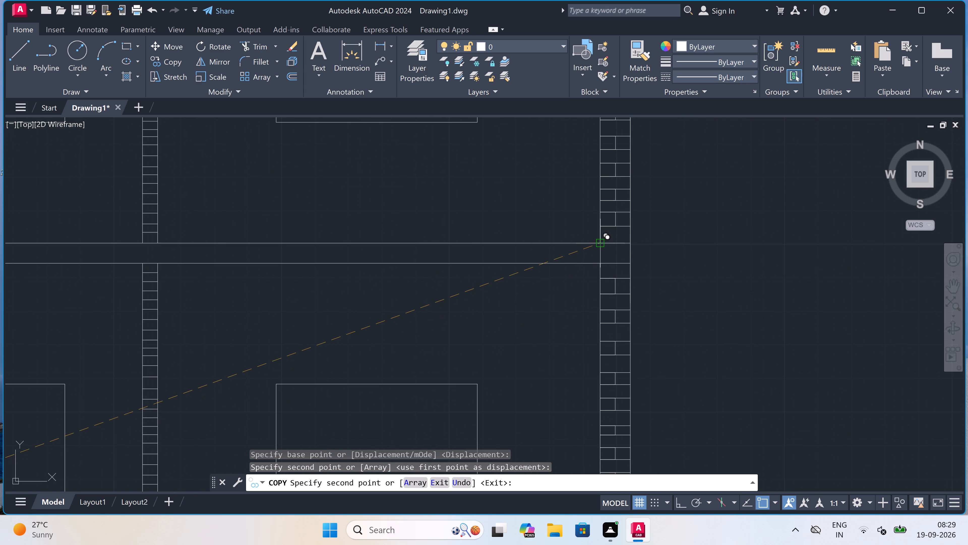
pyautogui.click(600, 245)
# Place a copy of the brick pattern in the right exterior wall on the top floor and end the Copy command.
pyautogui.scroll(-5, 600, 245)
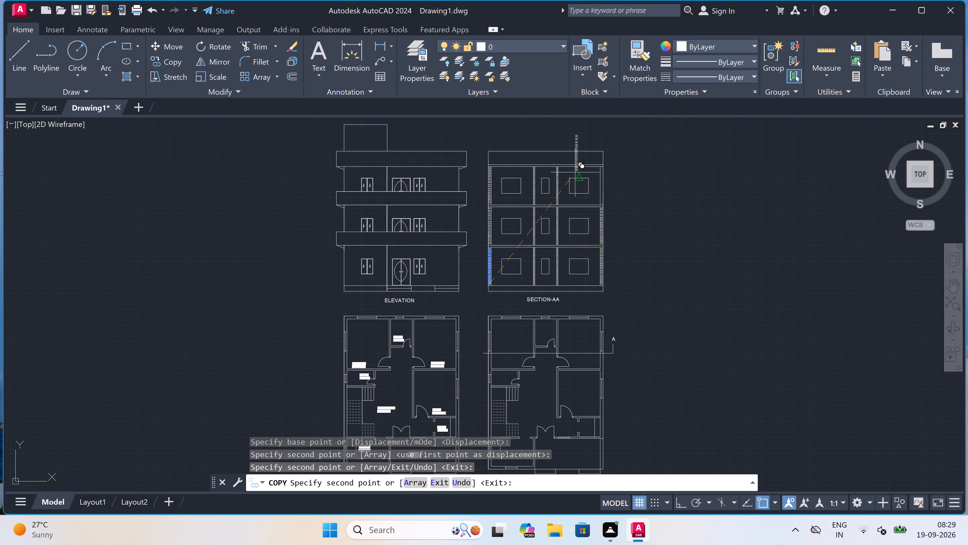
pyautogui.scroll(3, 585, 193)
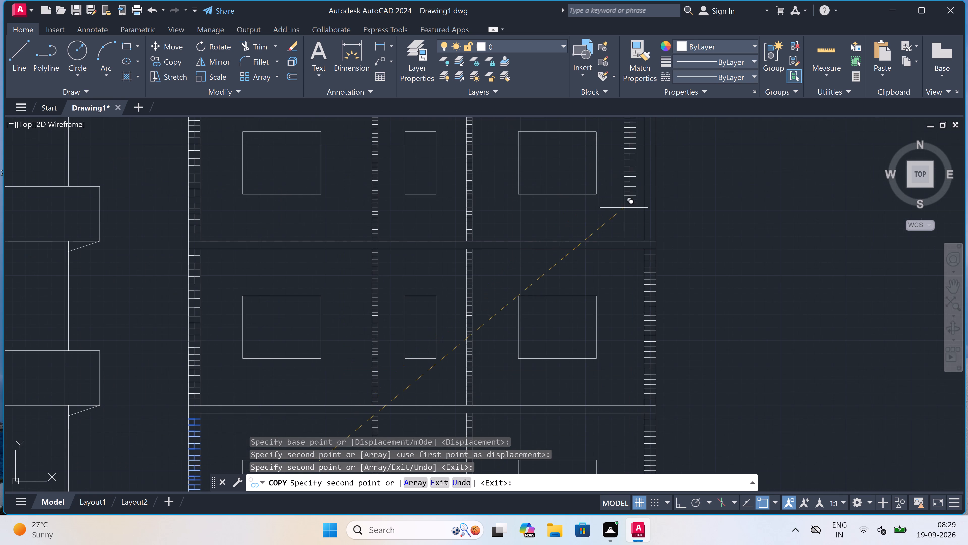
pyautogui.scroll(3, 644, 240)
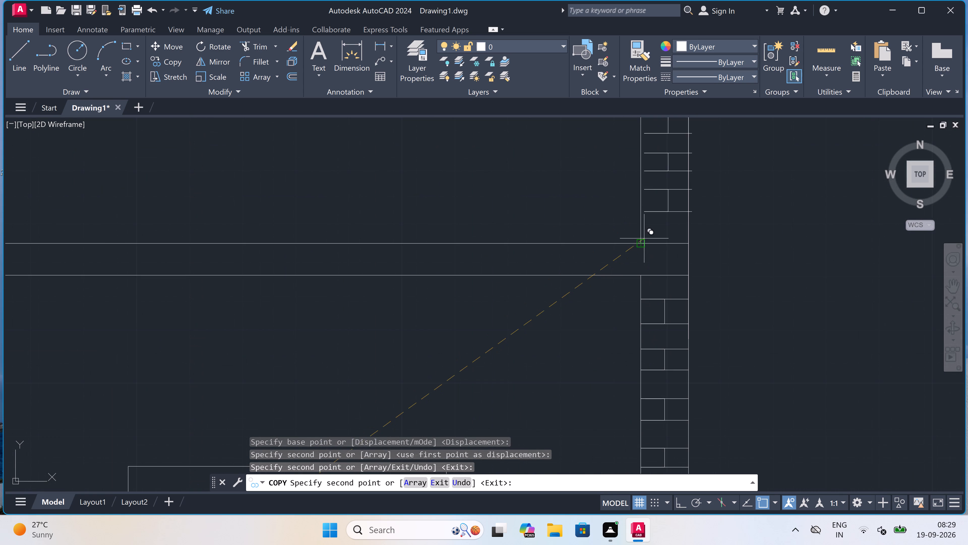
pyautogui.click(641, 248)
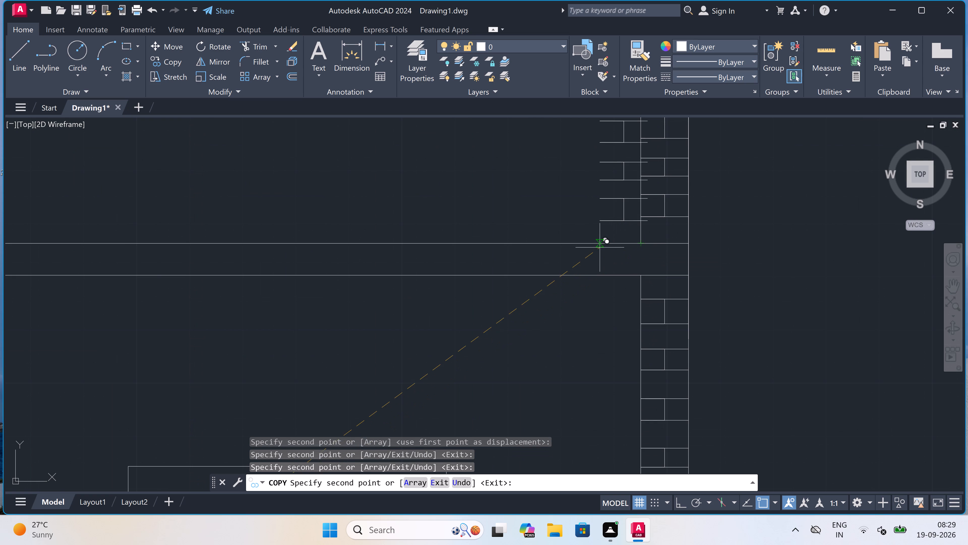
pyautogui.press('Escape')
# Add the multiline text label PARAPET WALL-3'6" to the right of the parapet in Section-AA.
pyautogui.scroll(-3, 597, 250)
pyautogui.scroll(-2, 575, 242)
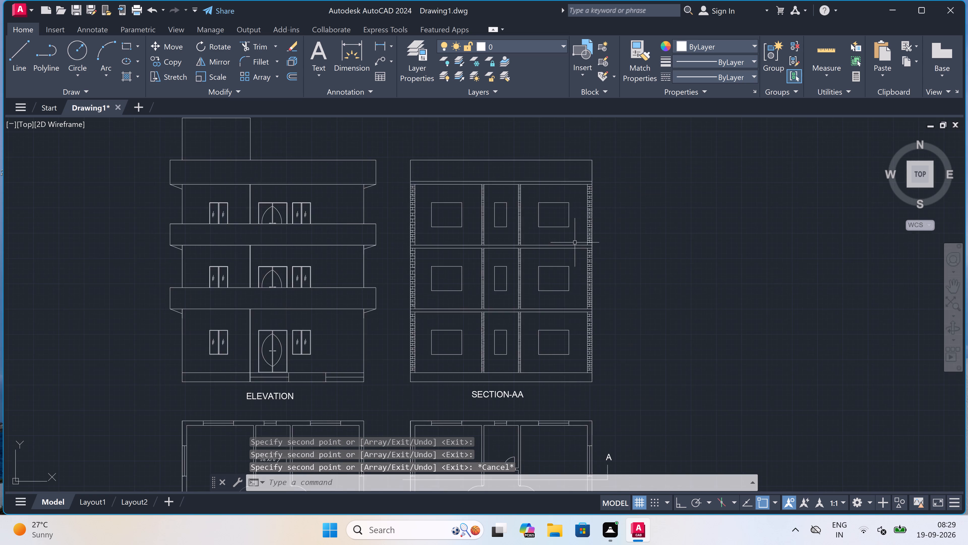
pyautogui.scroll(-1, 575, 242)
pyautogui.scroll(1, 575, 242)
pyautogui.scroll(-2, 575, 242)
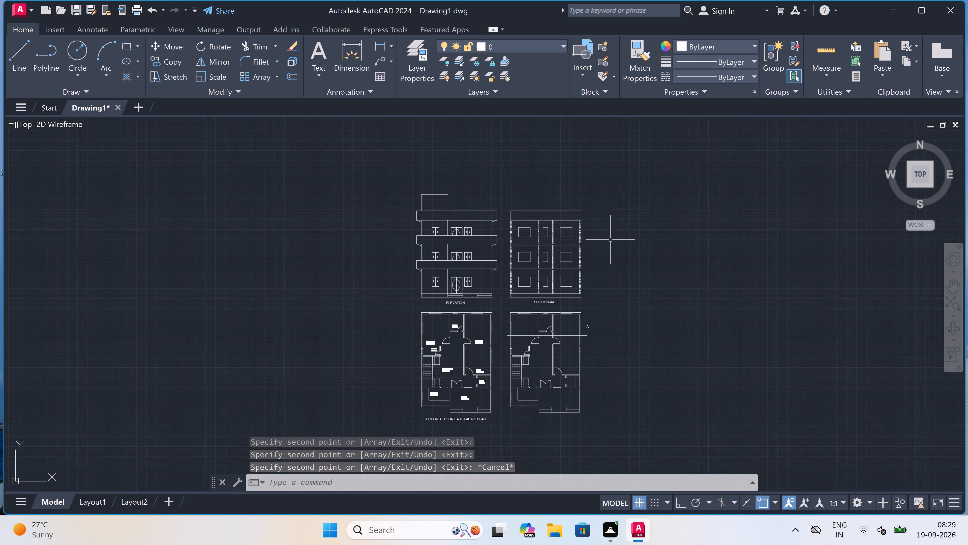
pyautogui.scroll(2, 632, 238)
pyautogui.scroll(2, 570, 179)
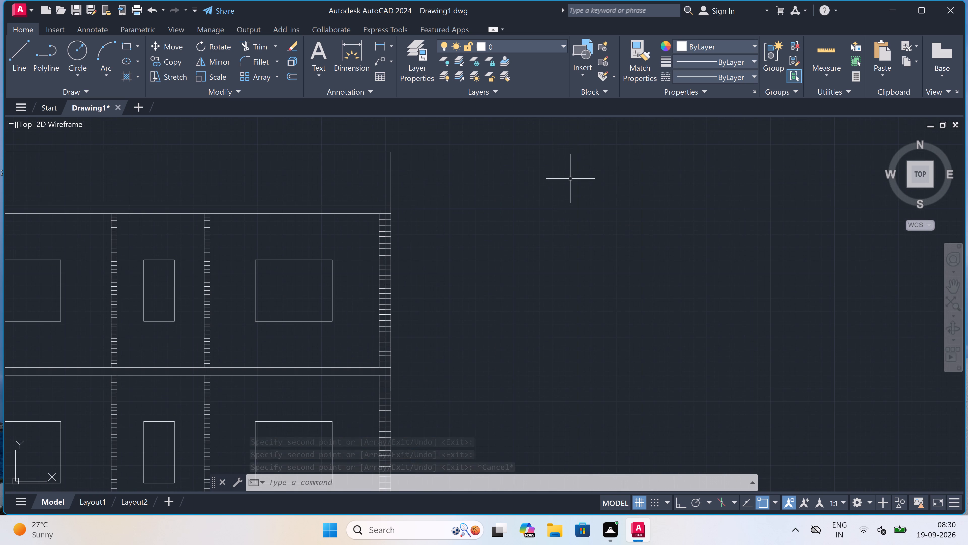
pyautogui.write('MT')
pyautogui.press('space')
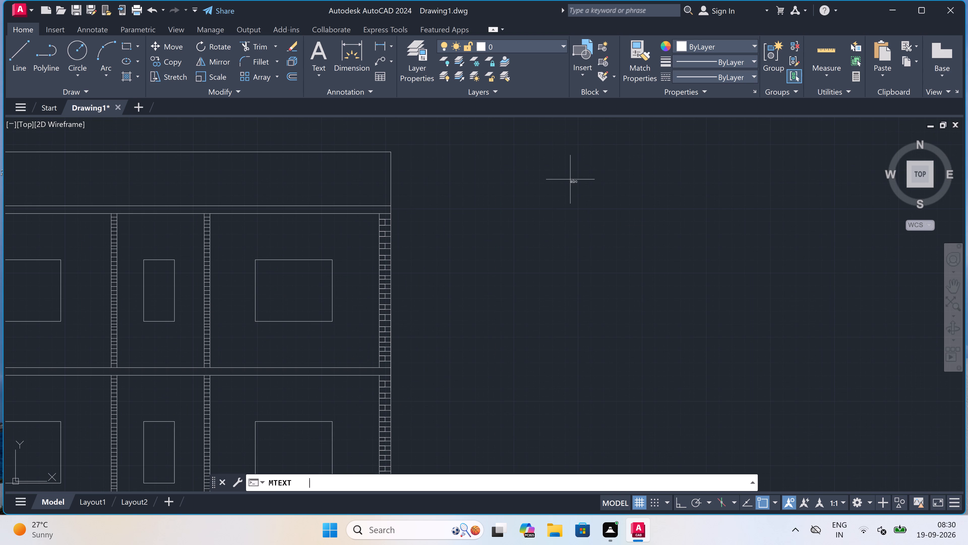
pyautogui.click(491, 167)
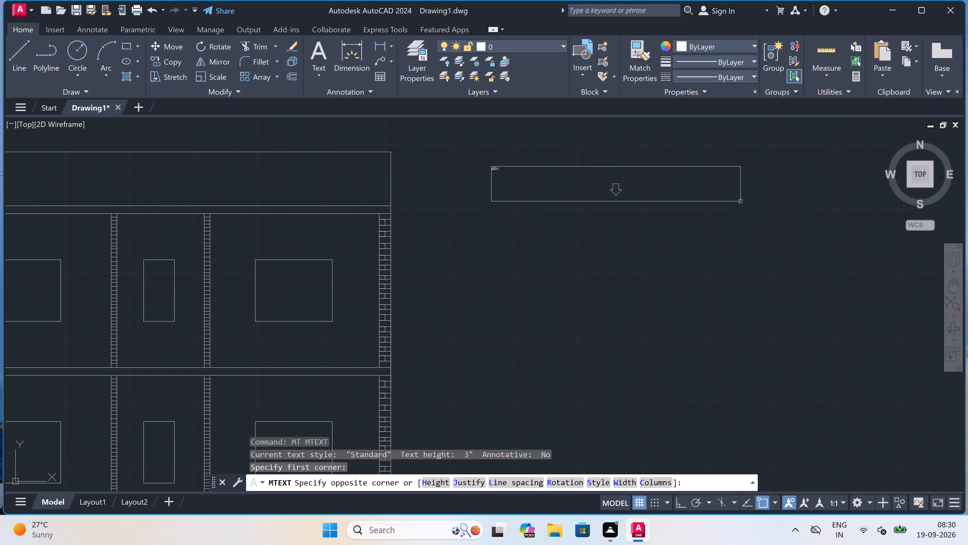
pyautogui.click(740, 201)
pyautogui.write('PARAPET')
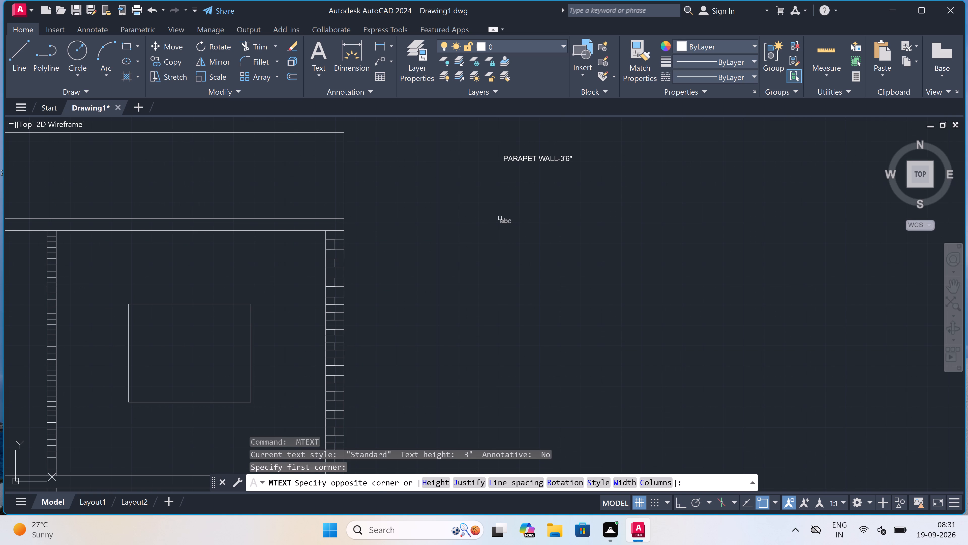
# Add the multiline text label SLAB-6" below the parapet label, beside the roof slab of Section-AA.
pyautogui.click(645, 230)
pyautogui.scroll(2, 454, 231)
pyautogui.scroll(-1, 454, 231)
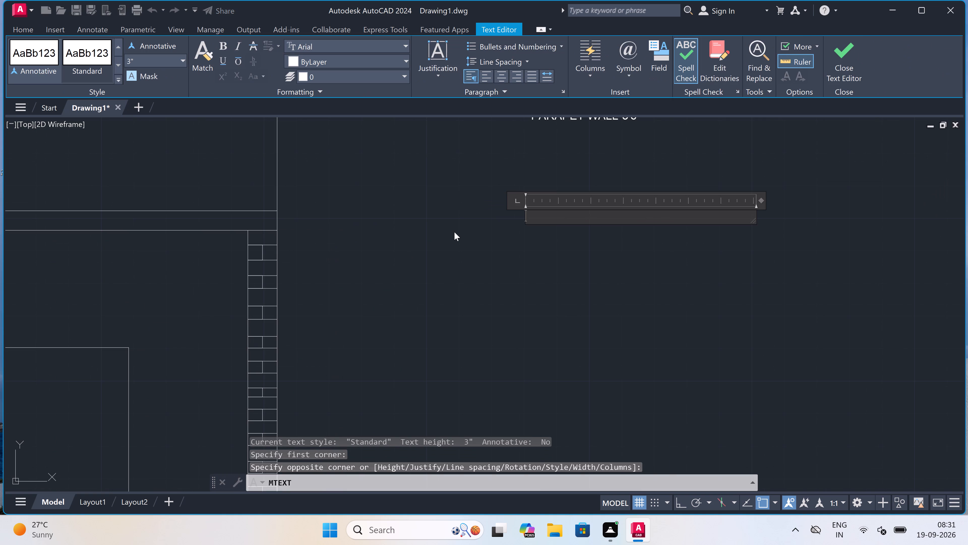
pyautogui.write('SLA')
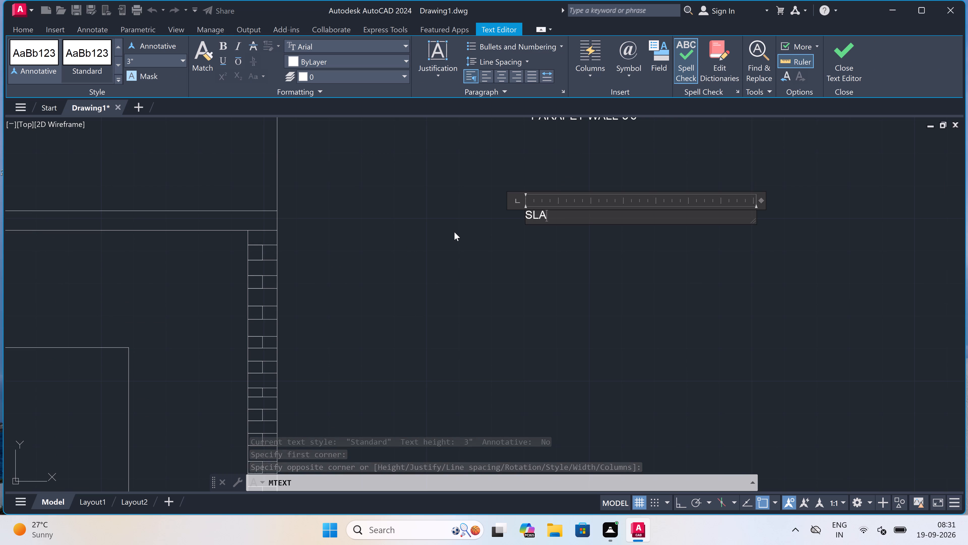
pyautogui.write('B-')
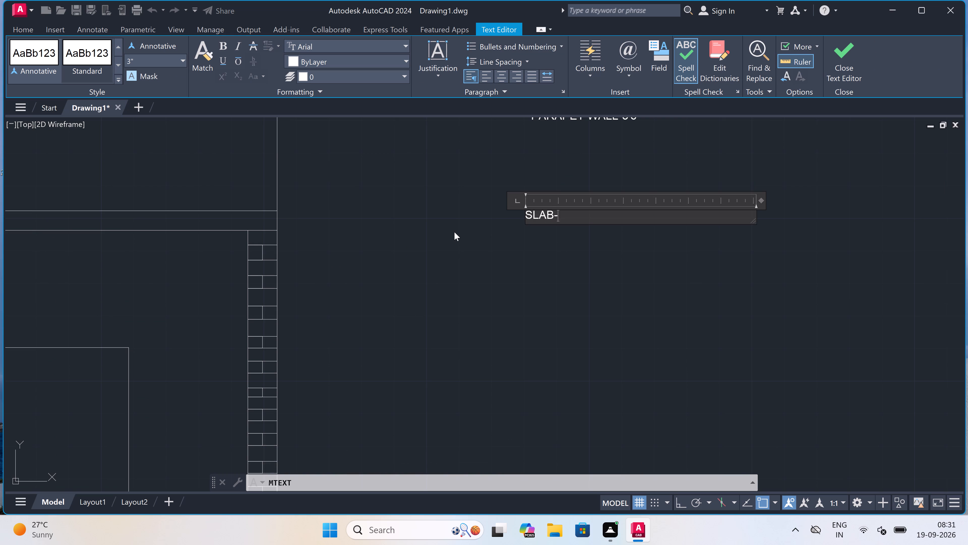
pyautogui.press('6')
pyautogui.hotkey('shift', '"')
pyautogui.click(482, 241)
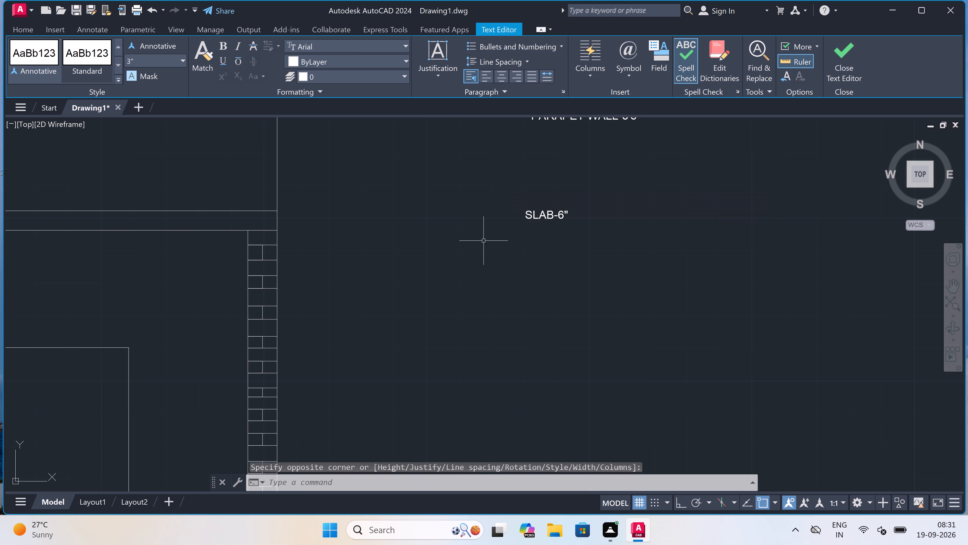
# Add the multiline text label BRICK WALL-10' below the slab label, beside the top floor's right exterior wall.
pyautogui.scroll(-3, 545, 223)
pyautogui.scroll(2, 549, 282)
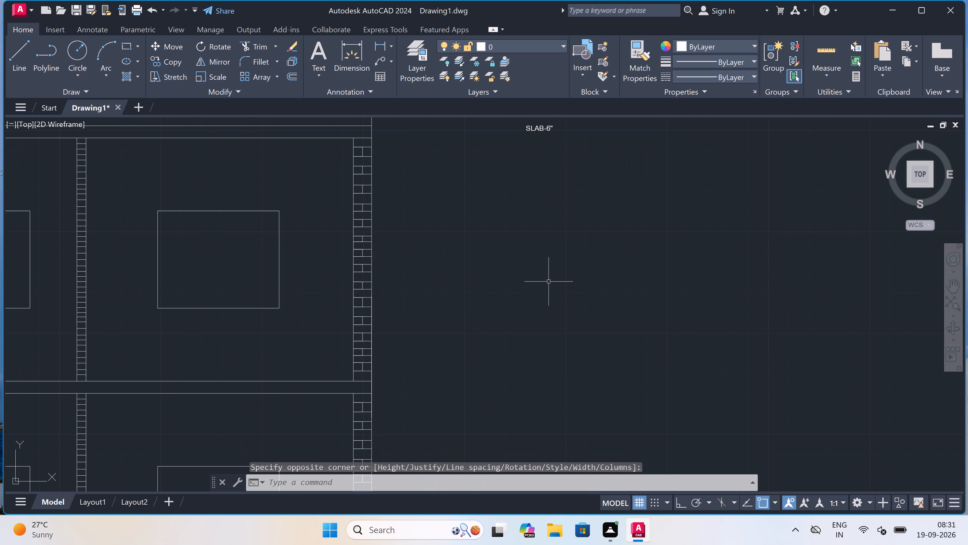
pyautogui.press('space')
pyautogui.click(500, 224)
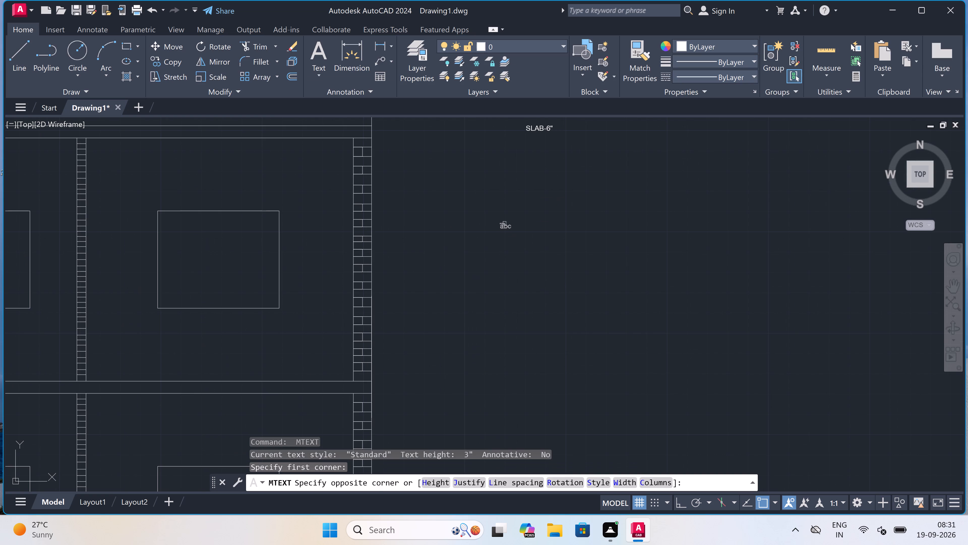
pyautogui.click(693, 242)
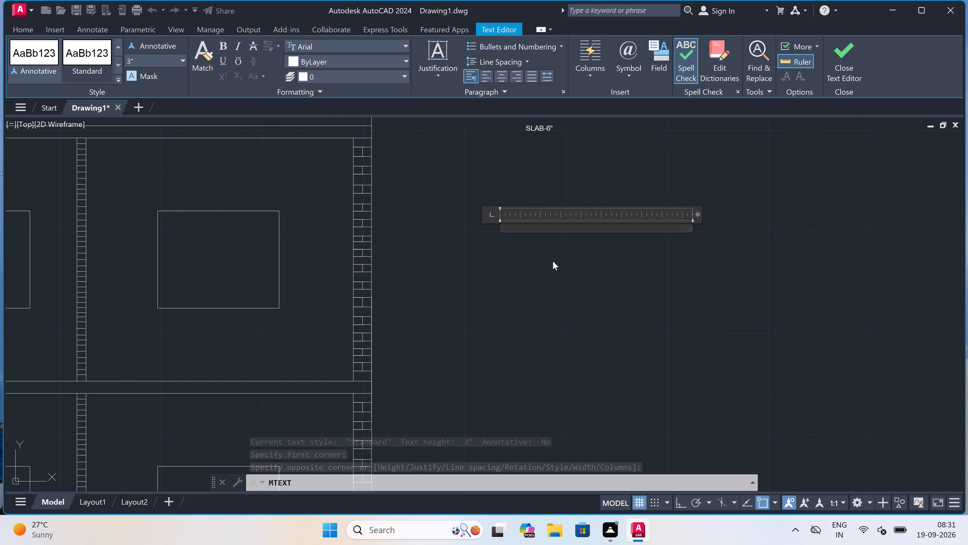
pyautogui.write('BRICK WALL')
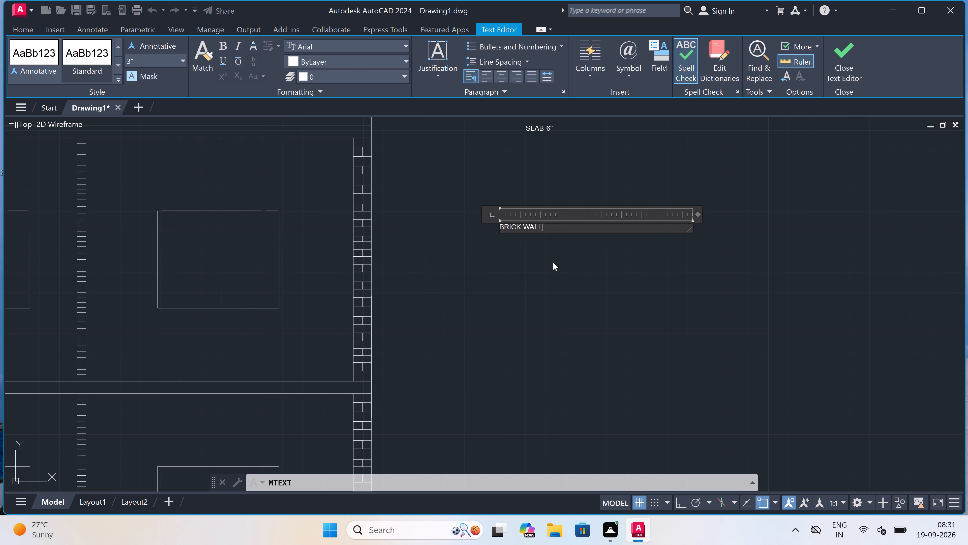
pyautogui.press('-')
pyautogui.write("10'")
pyautogui.click(500, 272)
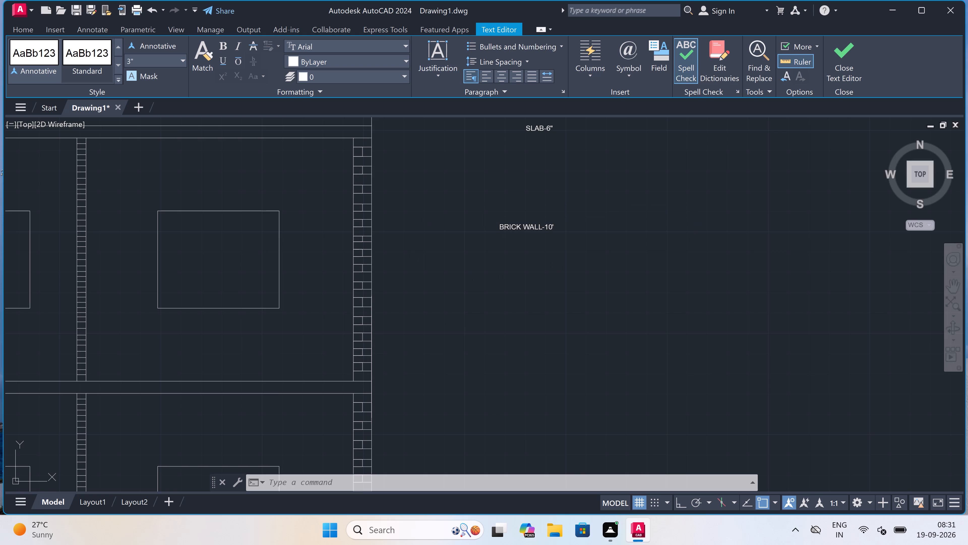
pyautogui.scroll(-5, 516, 251)
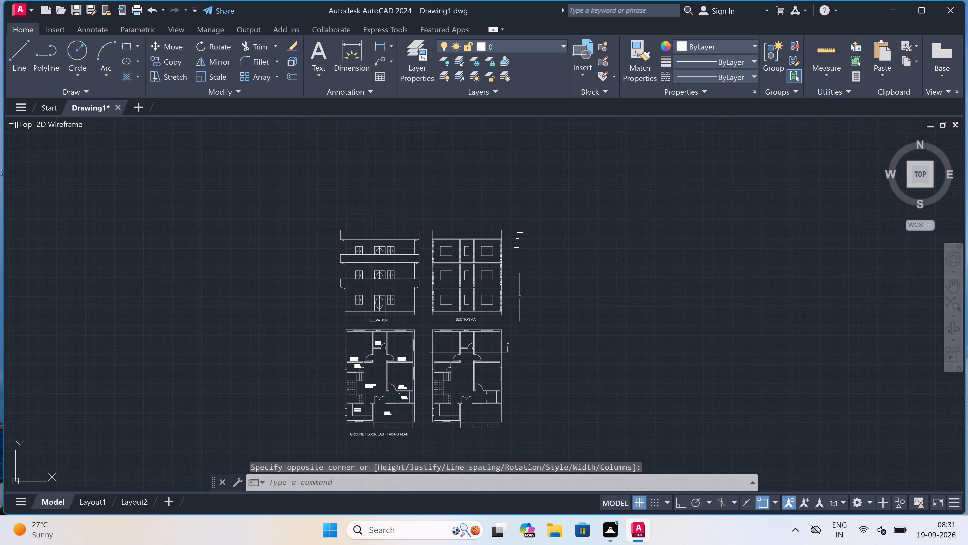
# Add the multiline text label GROUND LEVEL-1'6" to the right of the building's base in Section-AA.
pyautogui.scroll(4, 519, 303)
pyautogui.press('space')
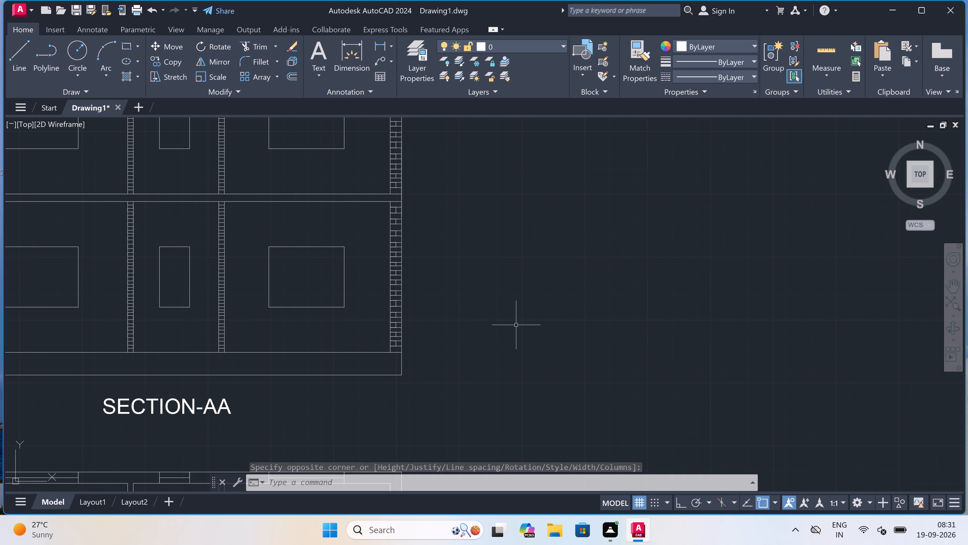
pyautogui.click(479, 347)
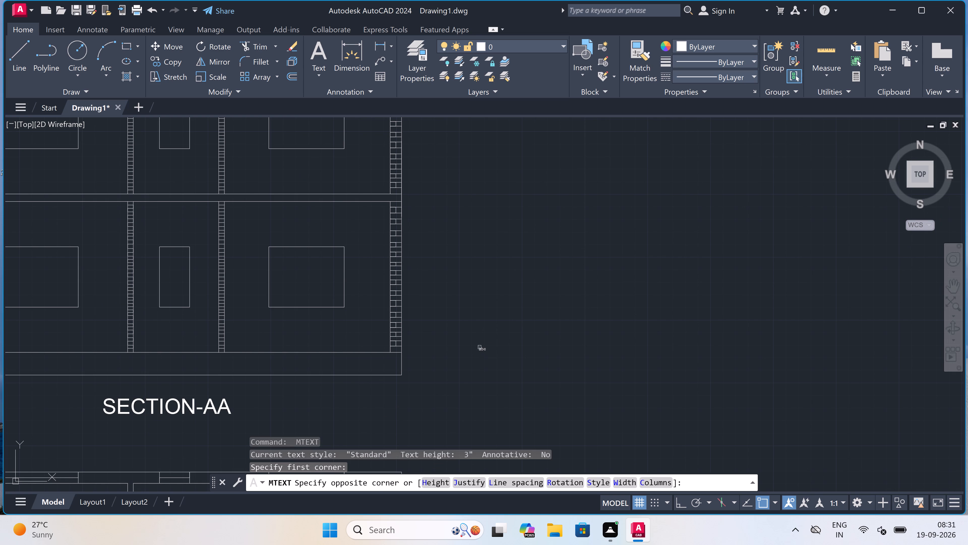
pyautogui.click(643, 370)
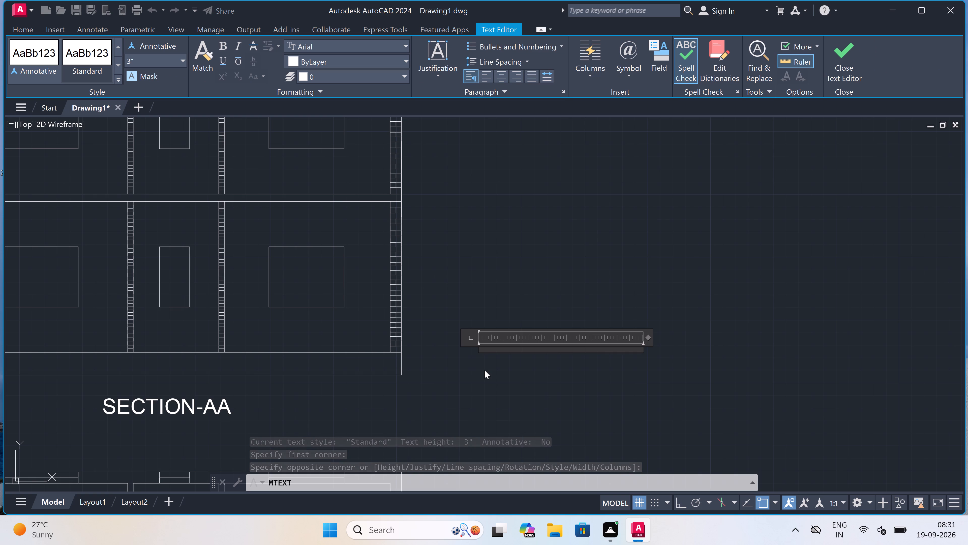
pyautogui.write('GROUND')
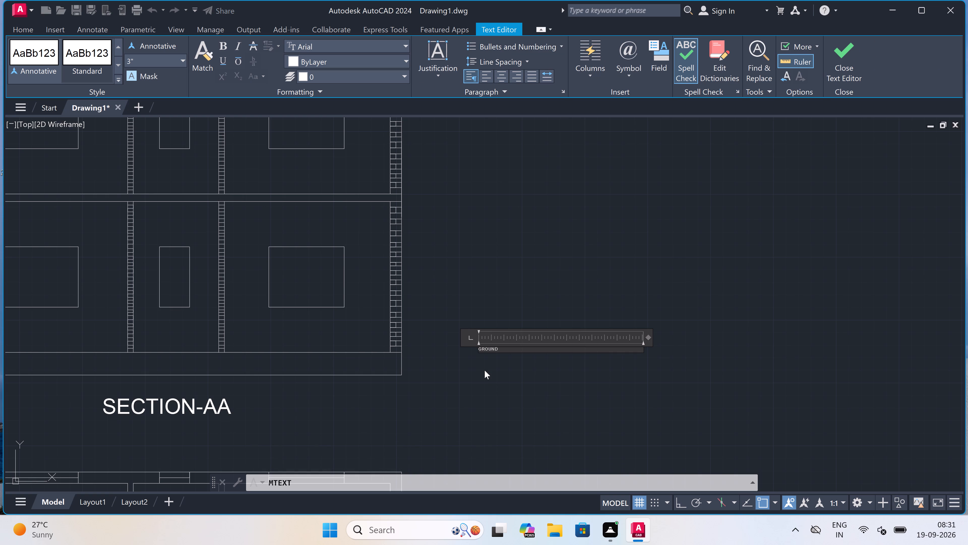
pyautogui.press('space')
pyautogui.write('LEVEL-')
pyautogui.write('1;')
pyautogui.press('BackSpace')
pyautogui.write('\'6"')
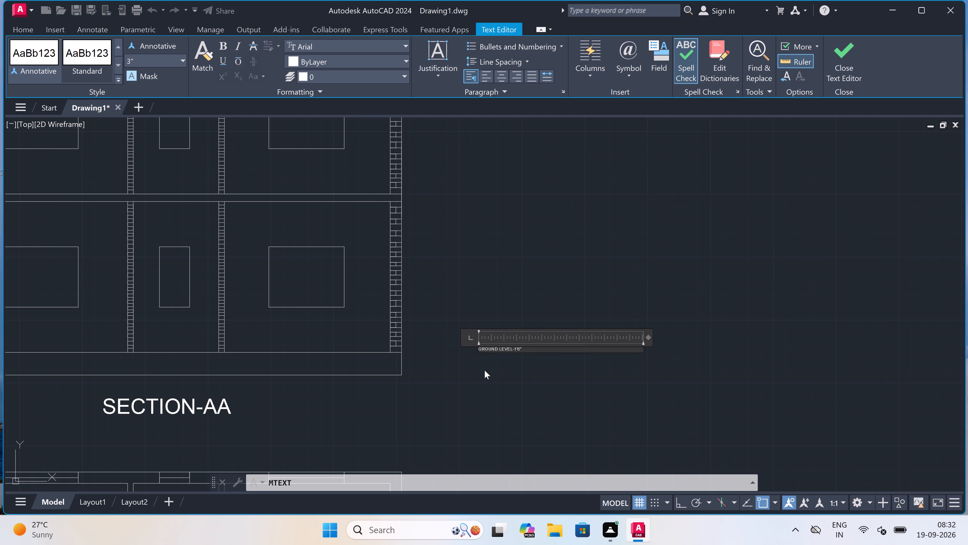
pyautogui.click(484, 366)
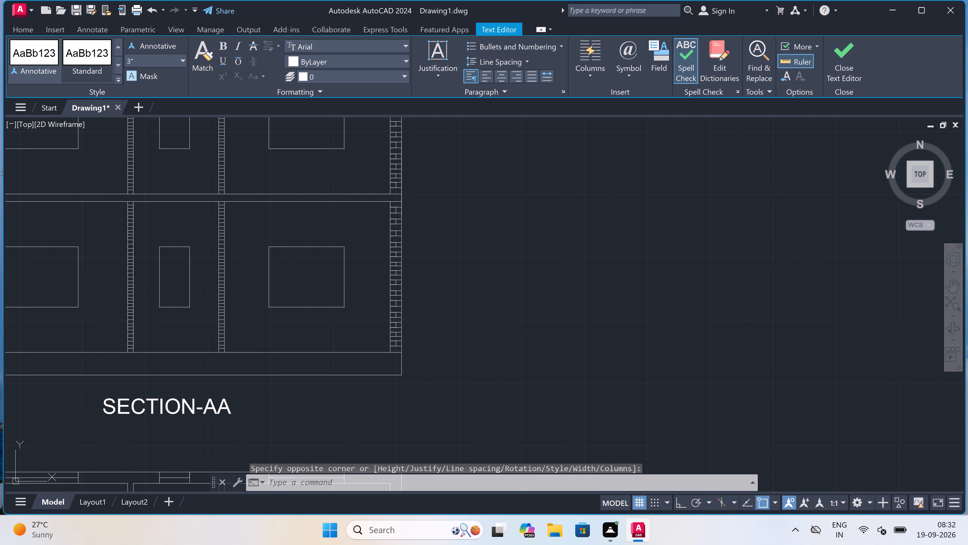
# Set the text height of the parapet, slab, brick wall and ground level labels beside Section-AA to 8".
pyautogui.scroll(-4, 490, 358)
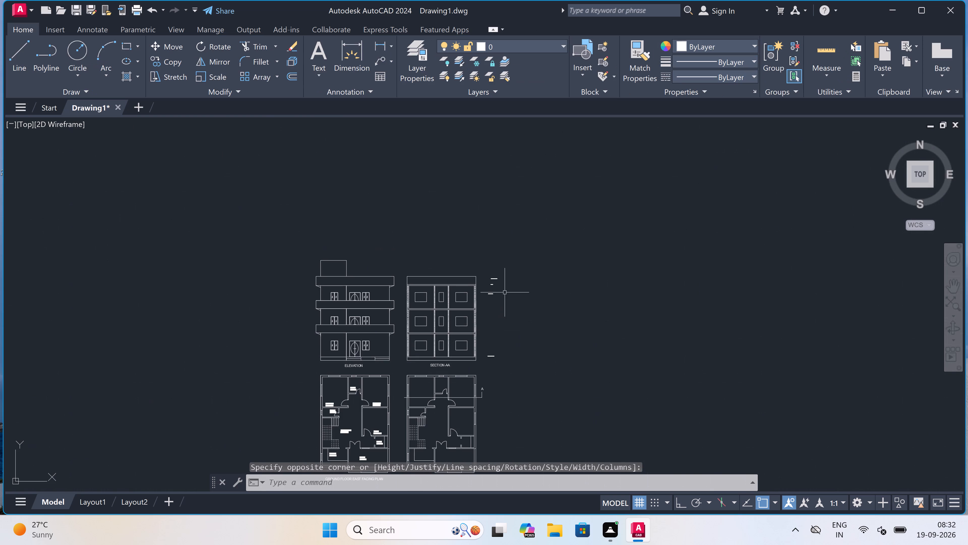
pyautogui.click(502, 271)
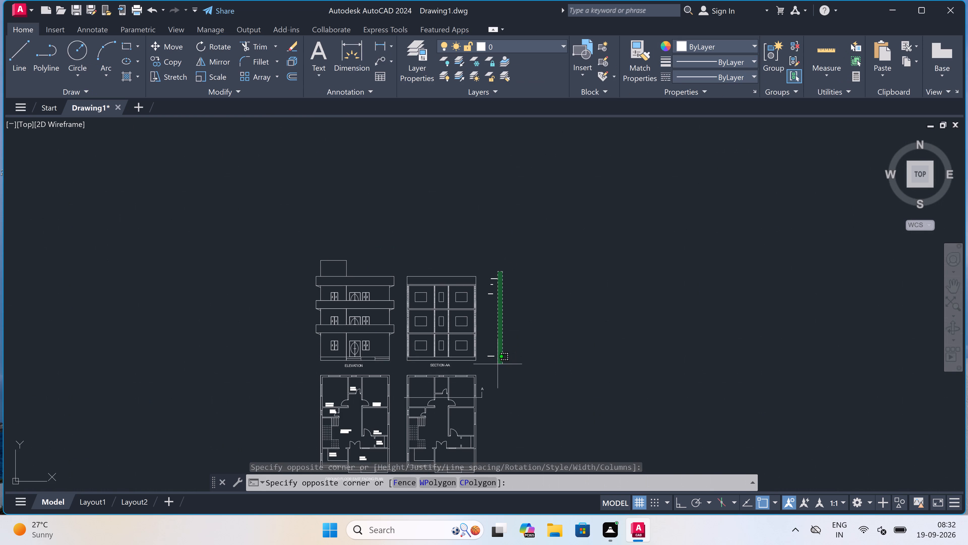
pyautogui.click(480, 368)
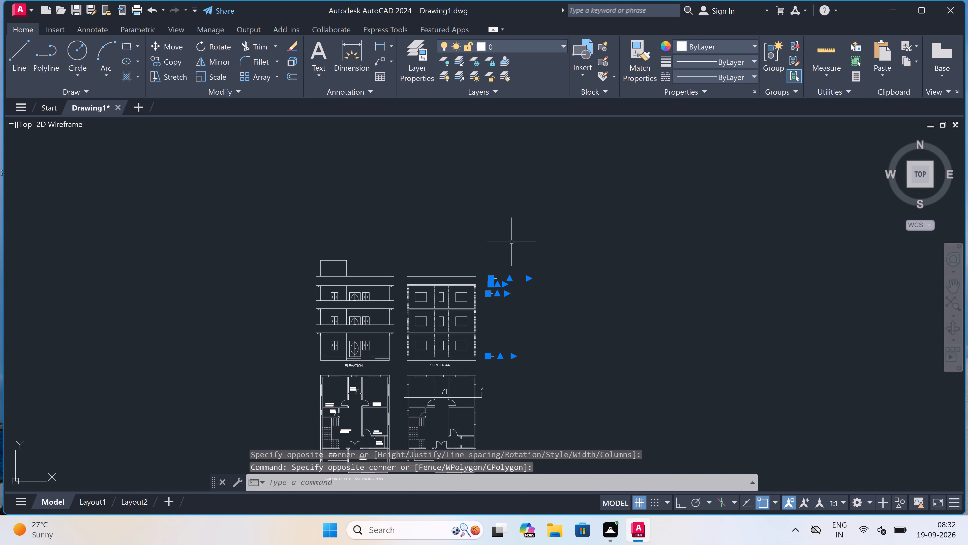
pyautogui.rightClick(513, 227)
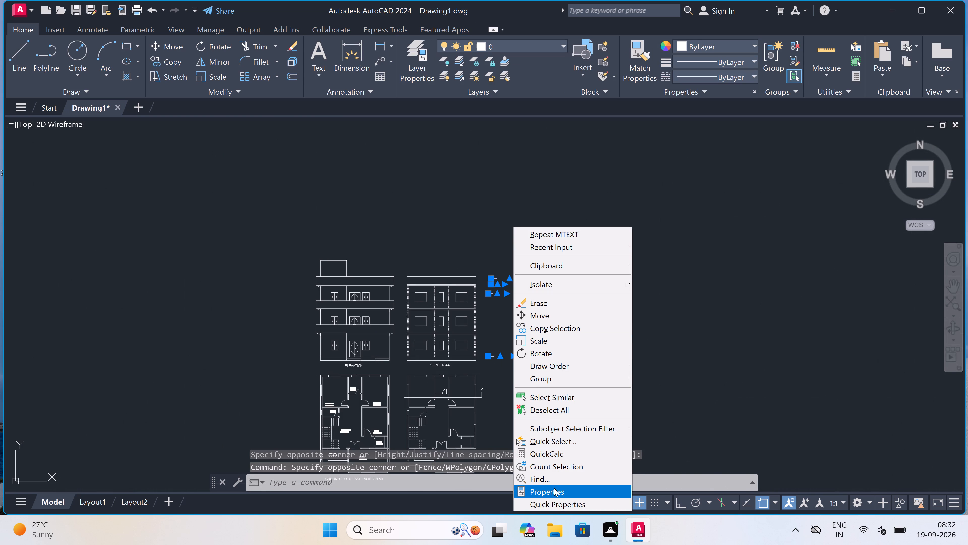
pyautogui.click(553, 489)
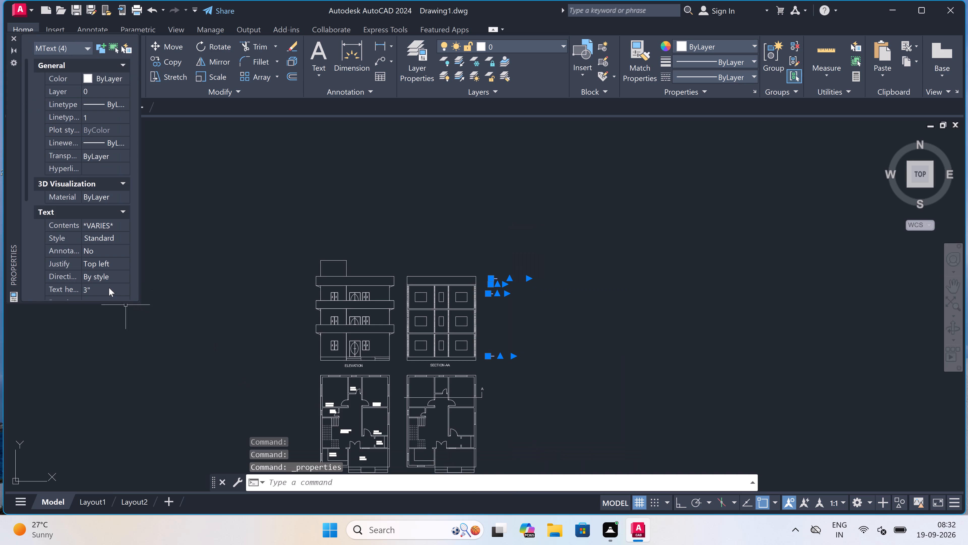
pyautogui.click(109, 288)
pyautogui.press('BackSpace')
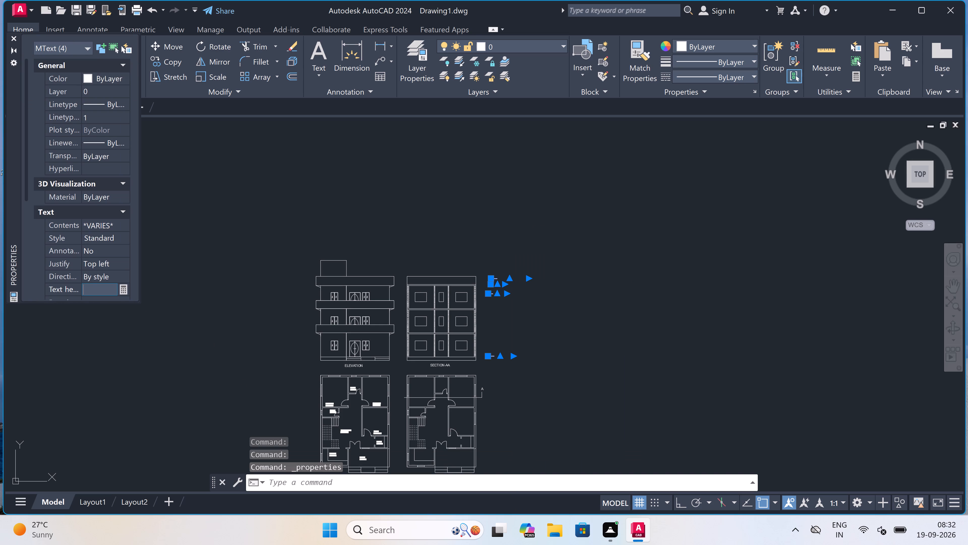
pyautogui.write('8"')
pyautogui.click(271, 279)
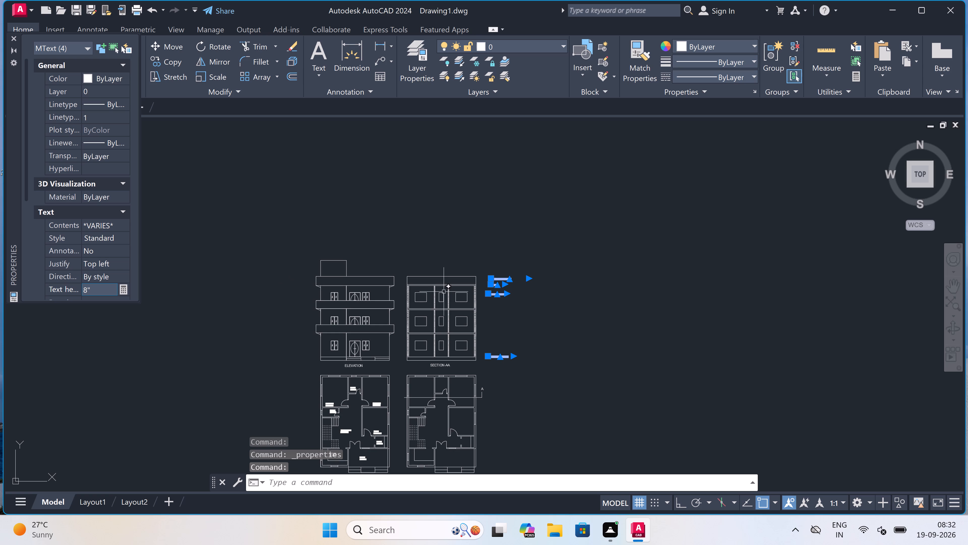
pyautogui.press('Escape')
# With Ortho on, draw a vertical line from the roof slab's top to the parapet's top, just inside Section-AA's right edge.
pyautogui.scroll(3, 482, 279)
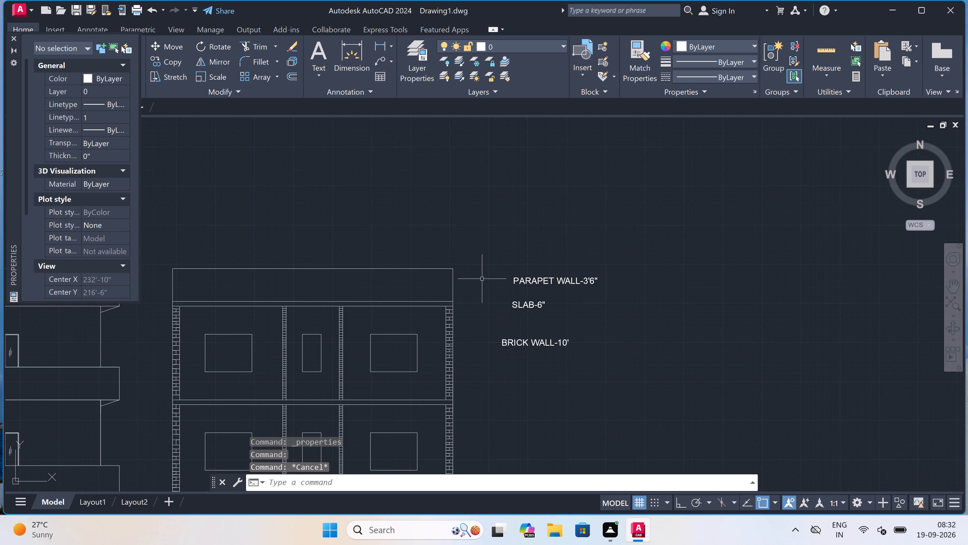
pyautogui.scroll(1, 448, 271)
pyautogui.press('l')
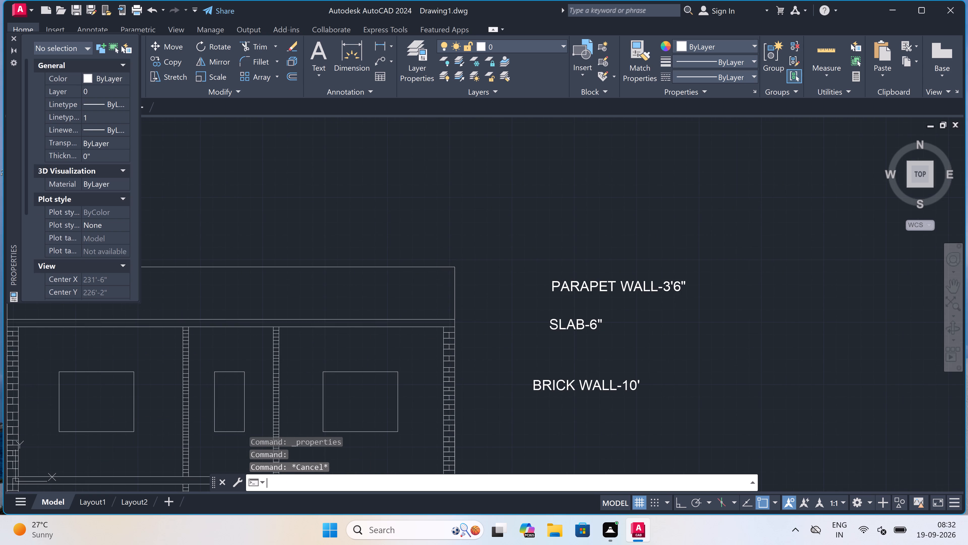
pyautogui.press('space')
pyautogui.scroll(3, 426, 280)
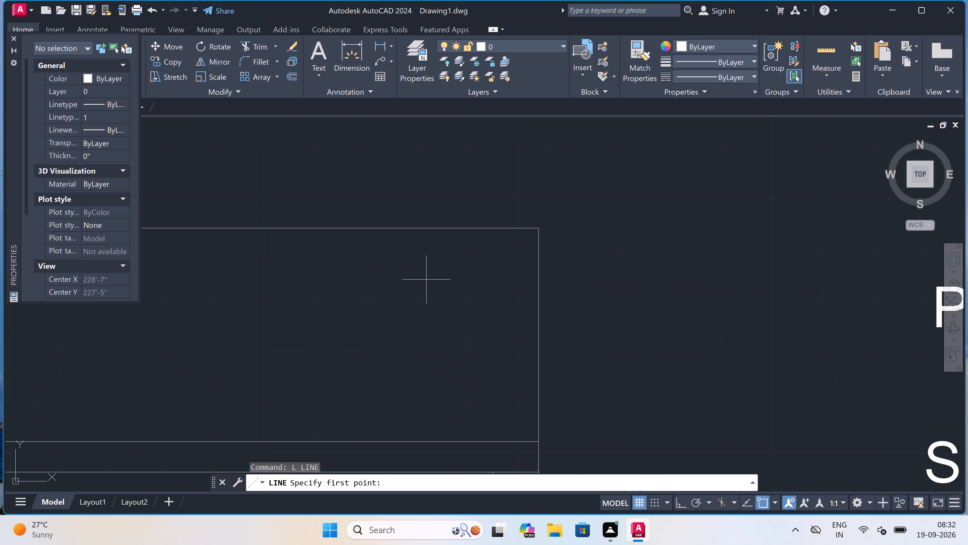
pyautogui.scroll(-2, 440, 298)
pyautogui.scroll(1, 453, 319)
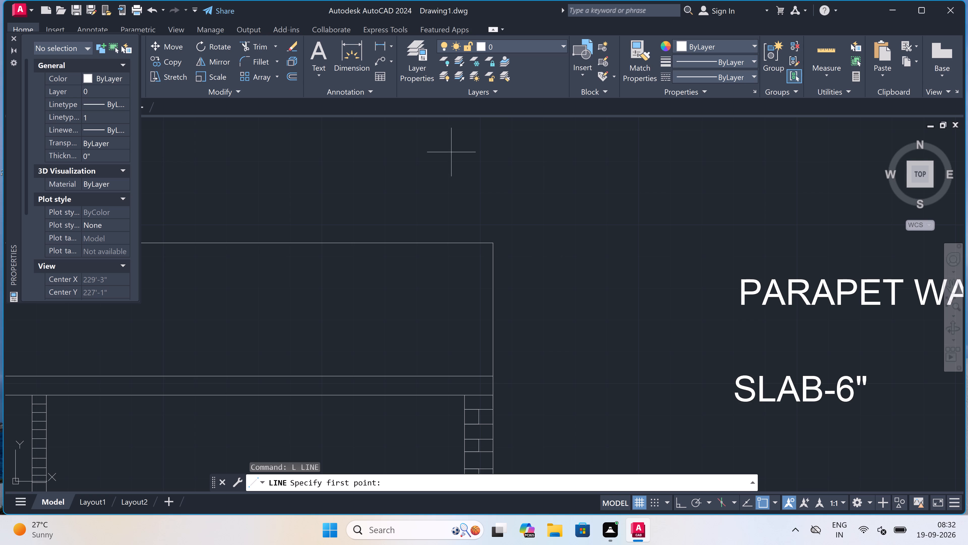
pyautogui.doubleClick(477, 376)
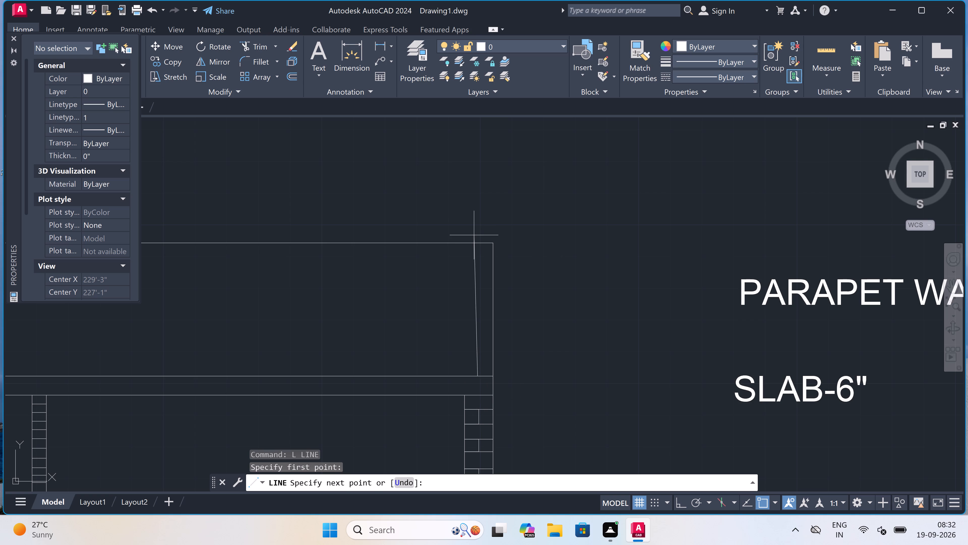
pyautogui.press('F8')
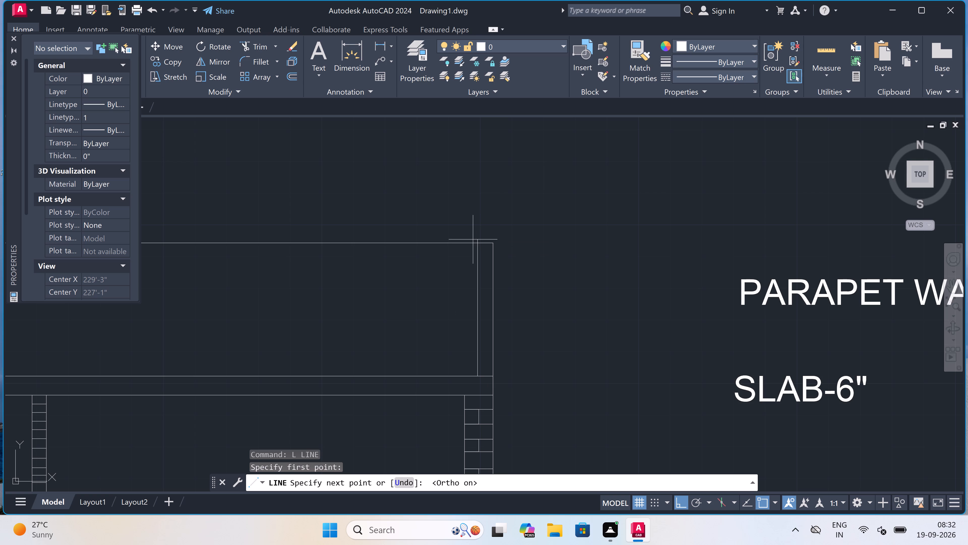
pyautogui.click(474, 244)
pyautogui.press('Escape')
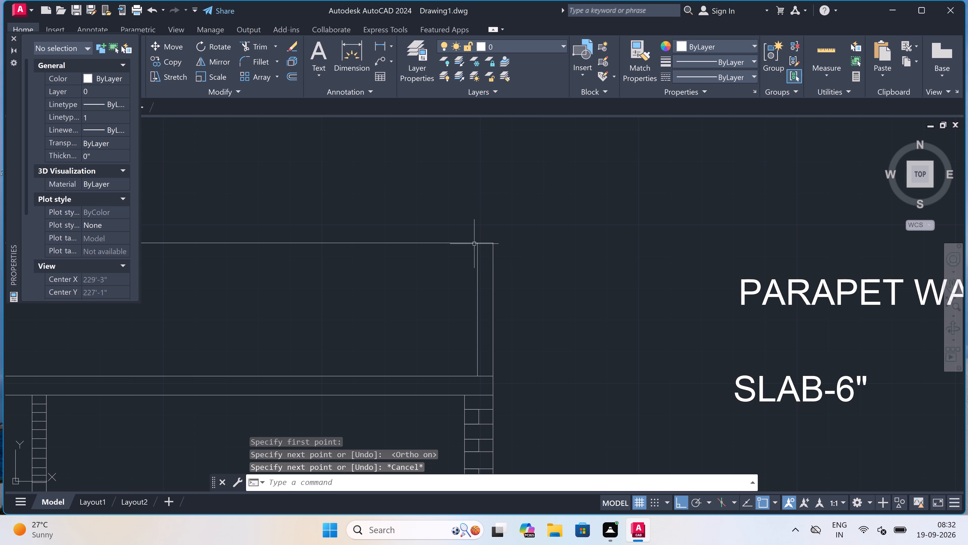
# Draw a matching vertical line from the roof slab's top to the parapet's top, just inside Section-AA's left edge.
pyautogui.scroll(-5, 479, 237)
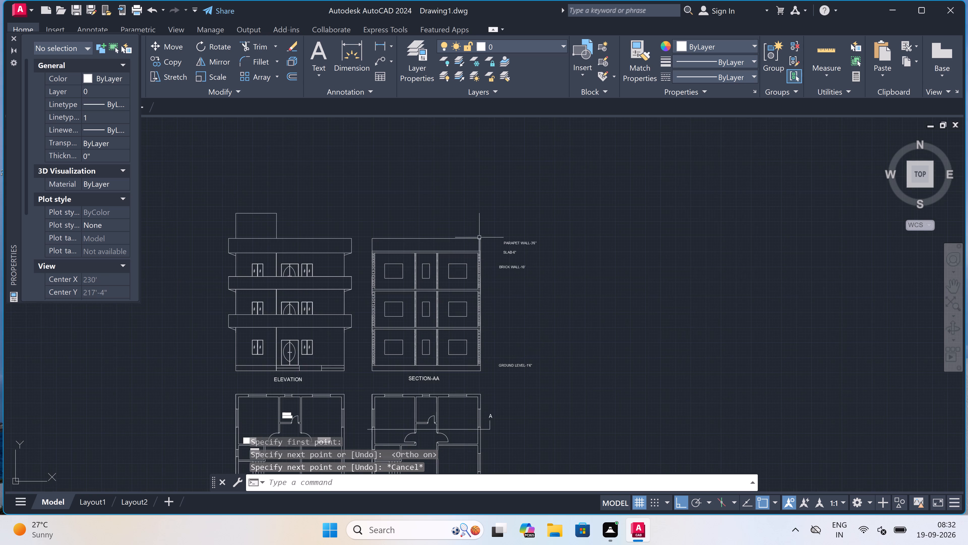
pyautogui.scroll(2, 331, 234)
pyautogui.scroll(1, 397, 252)
pyautogui.press('space')
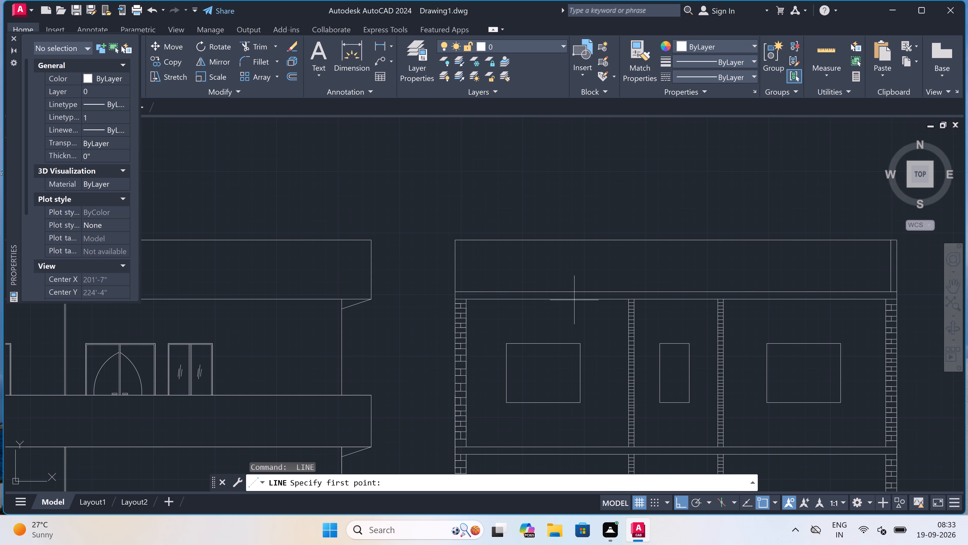
pyautogui.scroll(2, 480, 270)
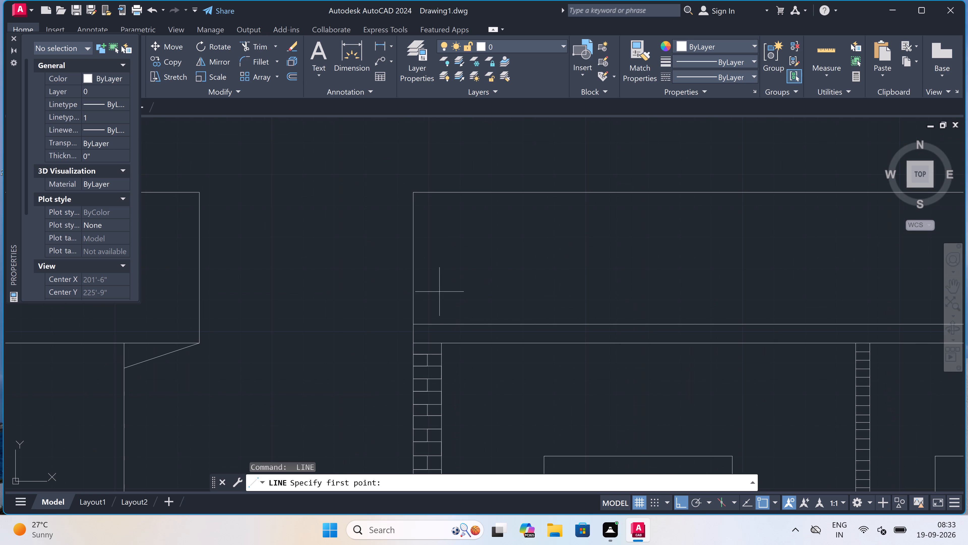
pyautogui.click(427, 323)
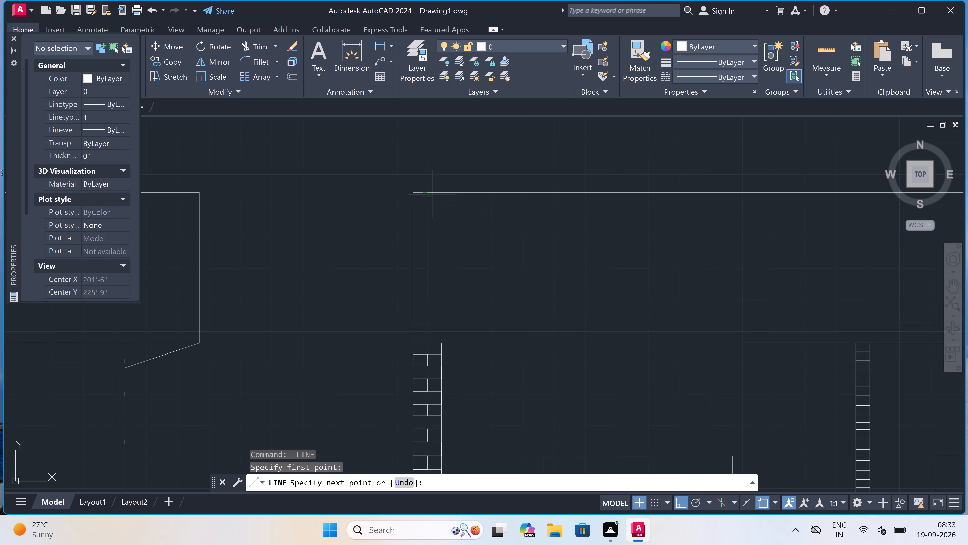
pyautogui.click(427, 189)
pyautogui.press('Escape')
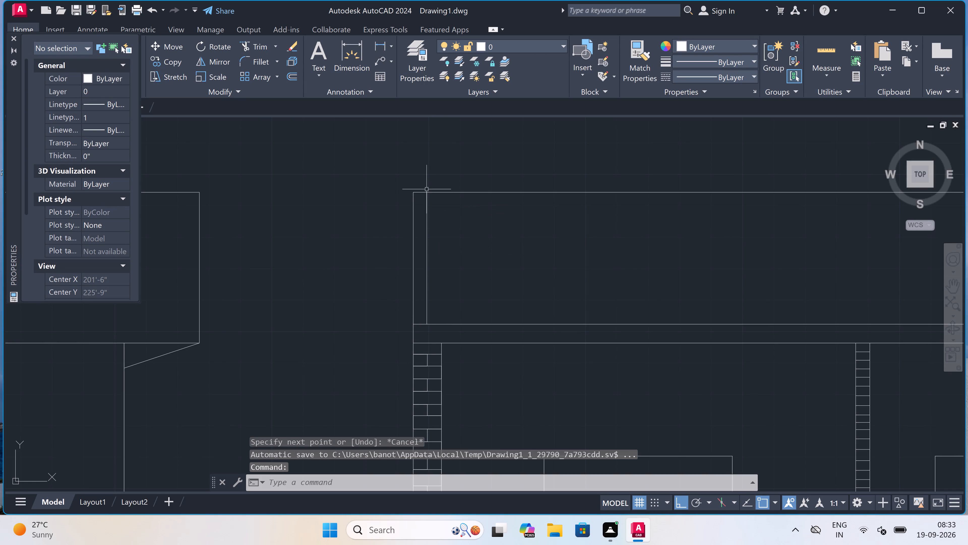
# Draw a horizontal leader line from the parapet's right edge to the PARAPET WALL-3'6" label.
pyautogui.scroll(-5, 427, 189)
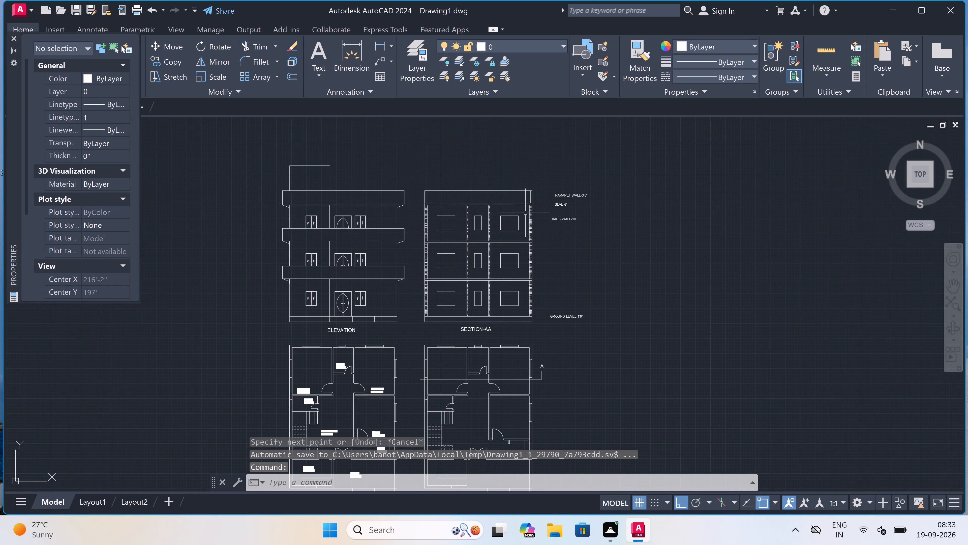
pyautogui.press('space')
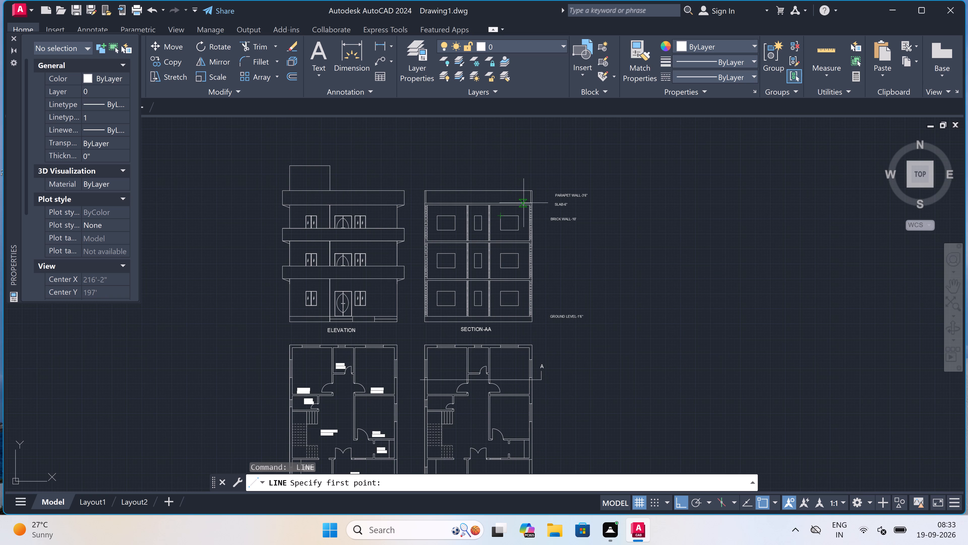
pyautogui.scroll(4, 533, 196)
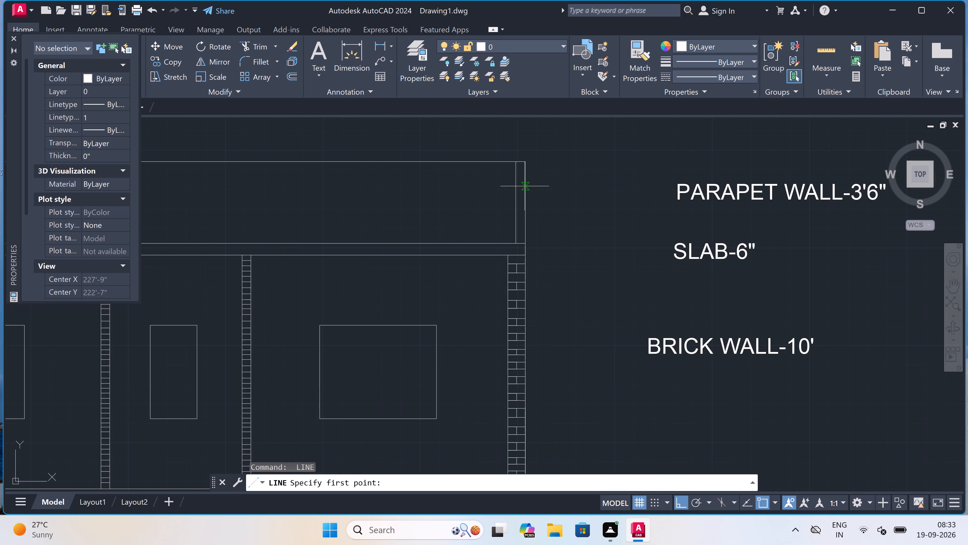
pyautogui.click(522, 181)
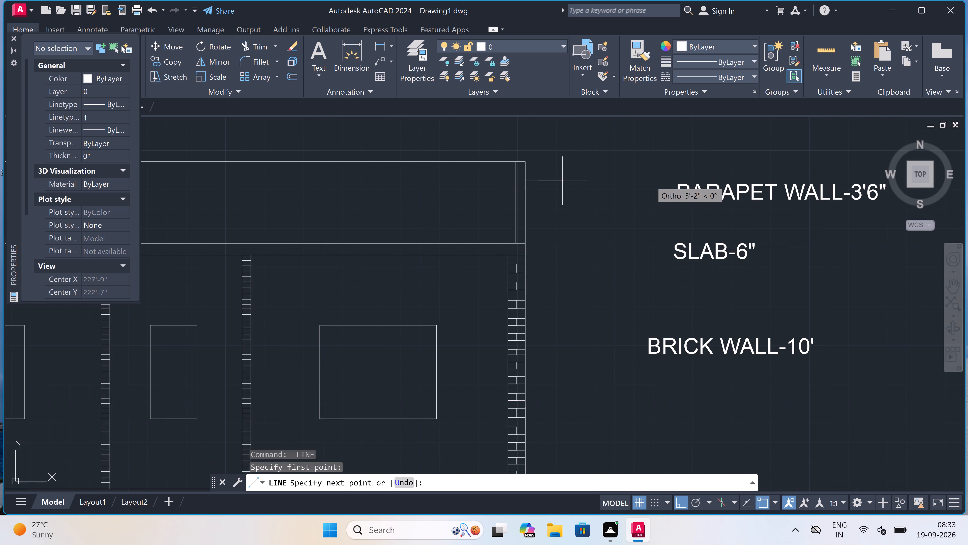
pyautogui.click(661, 182)
pyautogui.press('Escape')
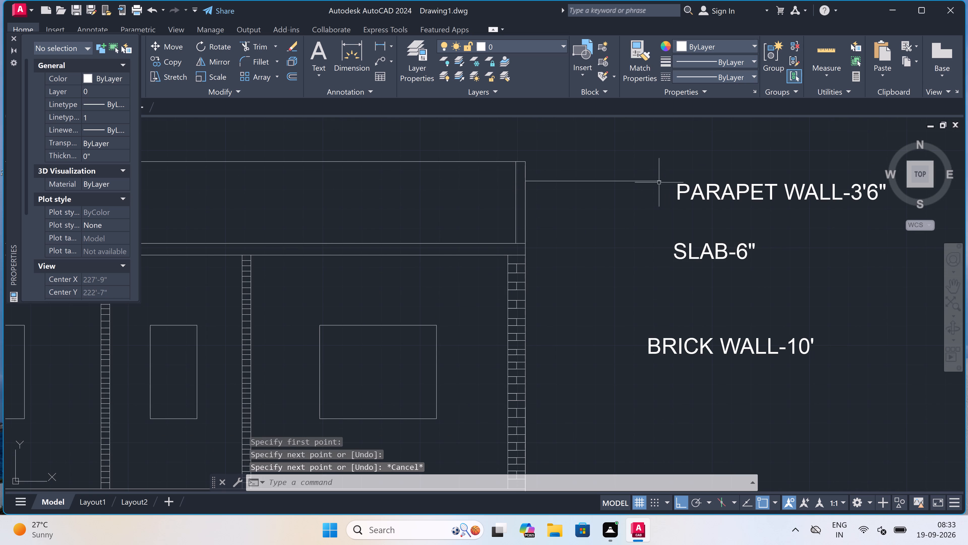
# Draw a horizontal leader line about 5'-6" long from the roof slab's right end to the SLAB-6" label.
pyautogui.press('space')
pyautogui.scroll(2, 514, 250)
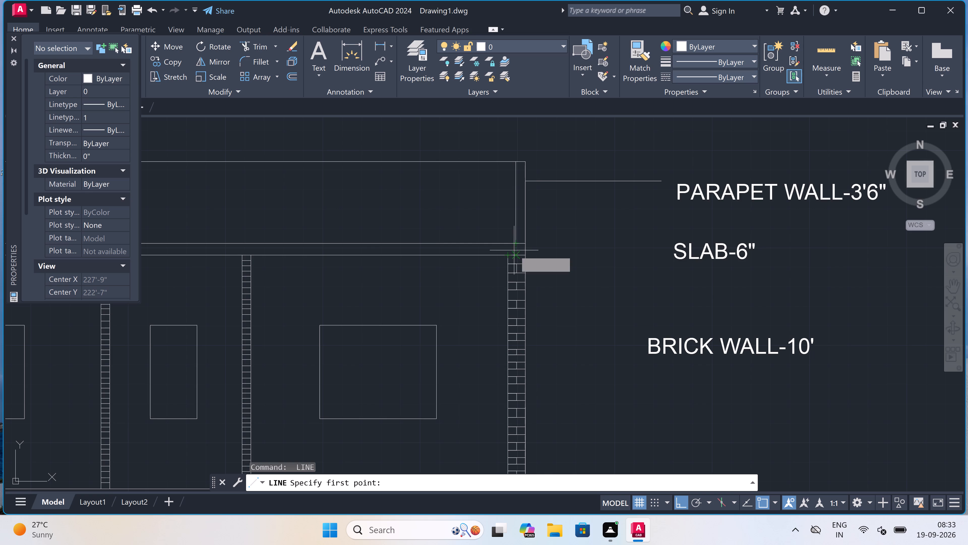
pyautogui.scroll(2, 521, 241)
pyautogui.click(514, 247)
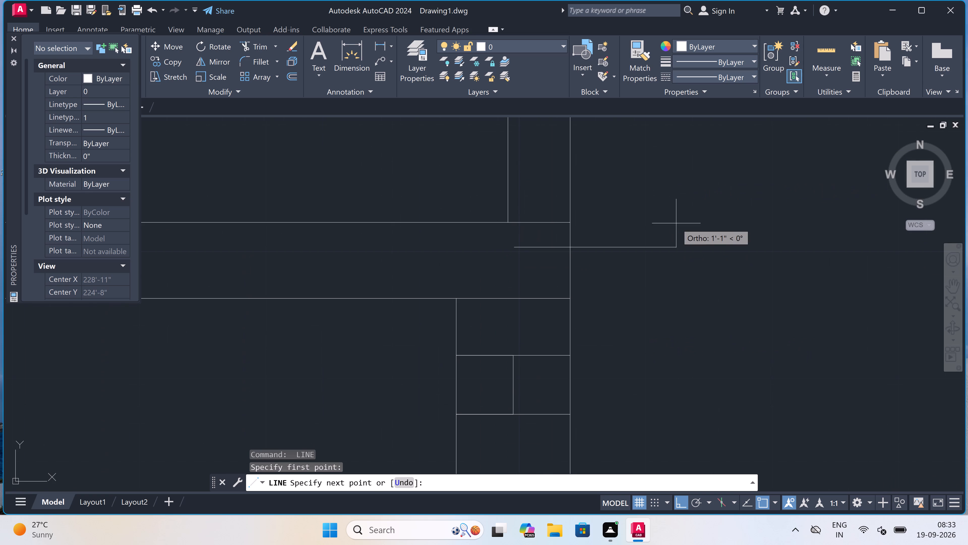
pyautogui.scroll(-4, 676, 223)
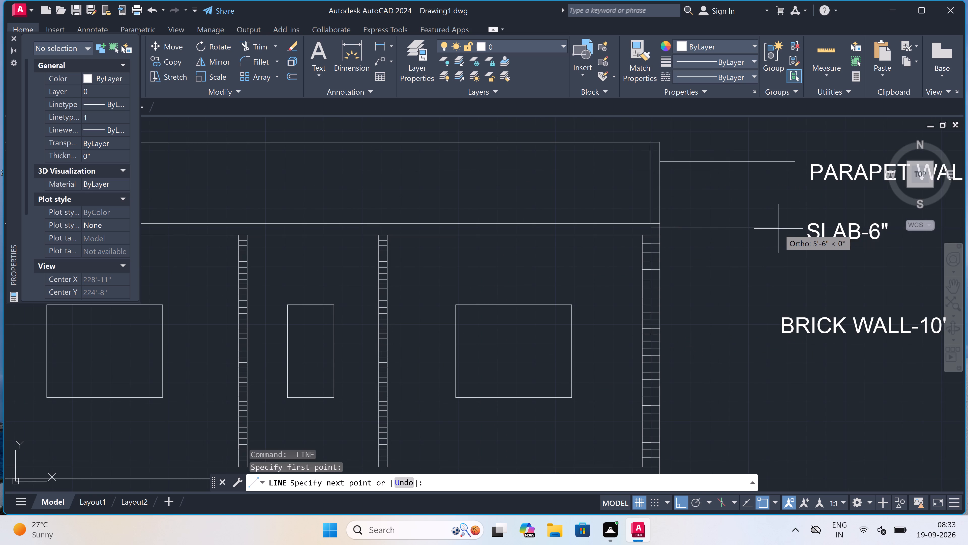
pyautogui.click(778, 229)
pyautogui.press('Escape')
pyautogui.press('Escape')
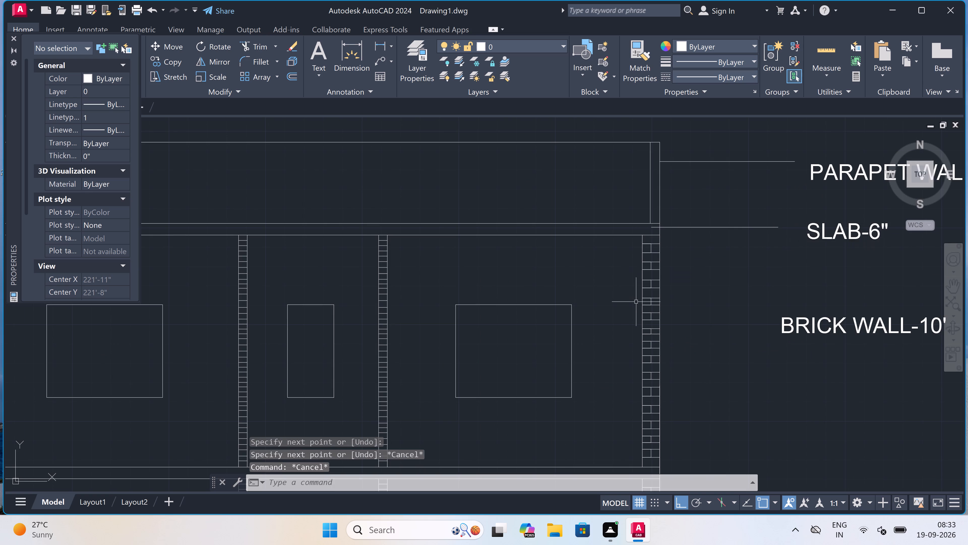
# Draw a horizontal leader line between the BRICK WALL-10' label and the outer face of the top storey's right brick wall.
pyautogui.press('space')
pyautogui.scroll(-2, 653, 312)
pyautogui.scroll(3, 702, 332)
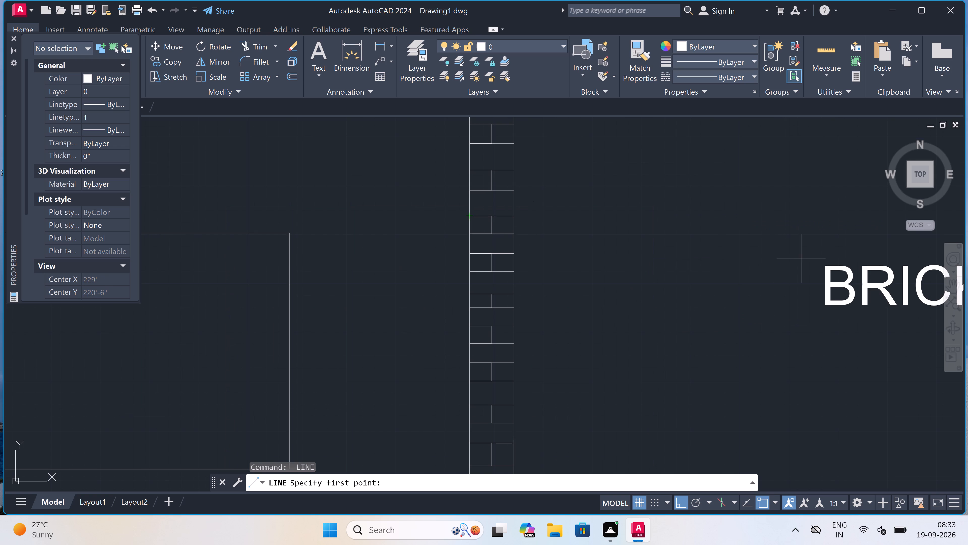
pyautogui.click(800, 286)
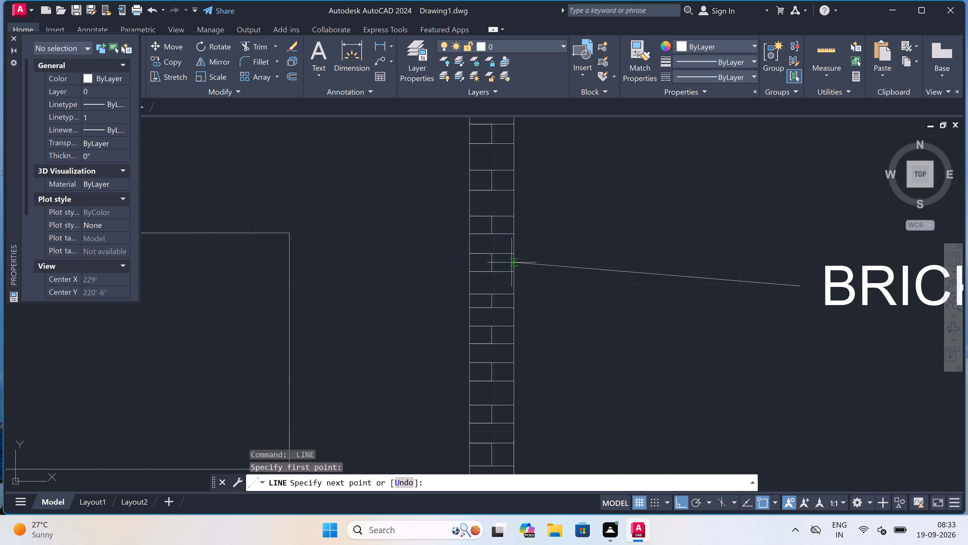
pyautogui.click(515, 287)
pyautogui.press('Escape')
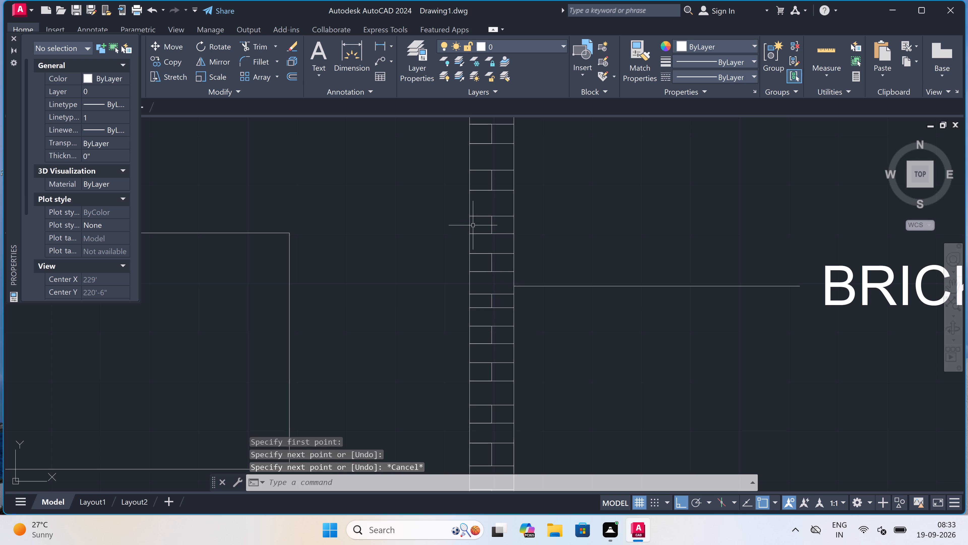
# Draw a horizontal leader line about 5' long from the right end of Section-AA's plinth to the GROUND LEVEL-1'6" label.
pyautogui.scroll(-6, 494, 219)
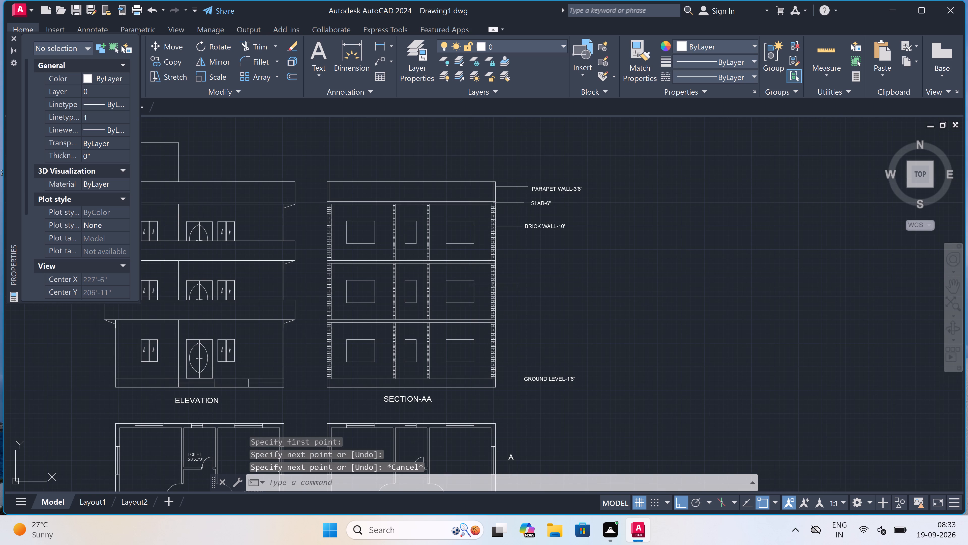
pyautogui.scroll(3, 503, 393)
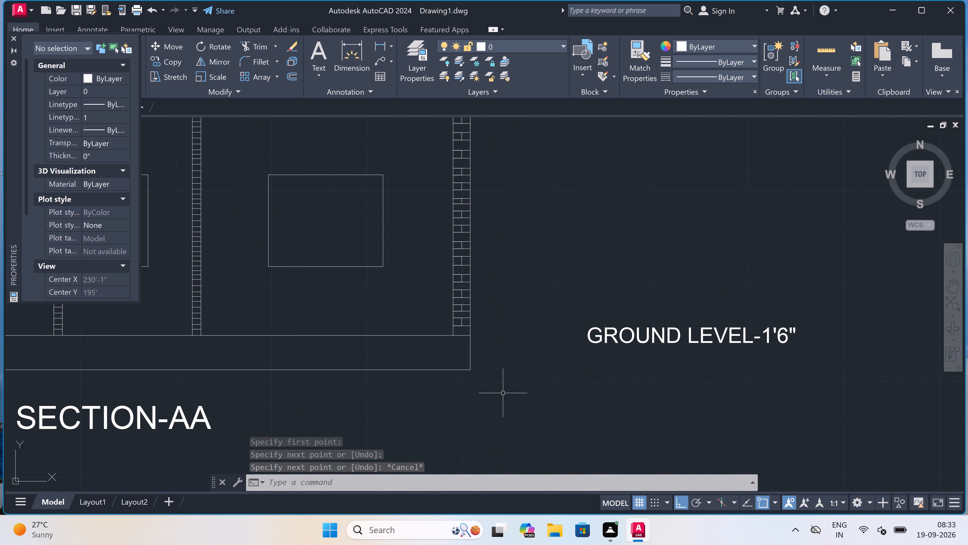
pyautogui.press('space')
pyautogui.scroll(1, 581, 335)
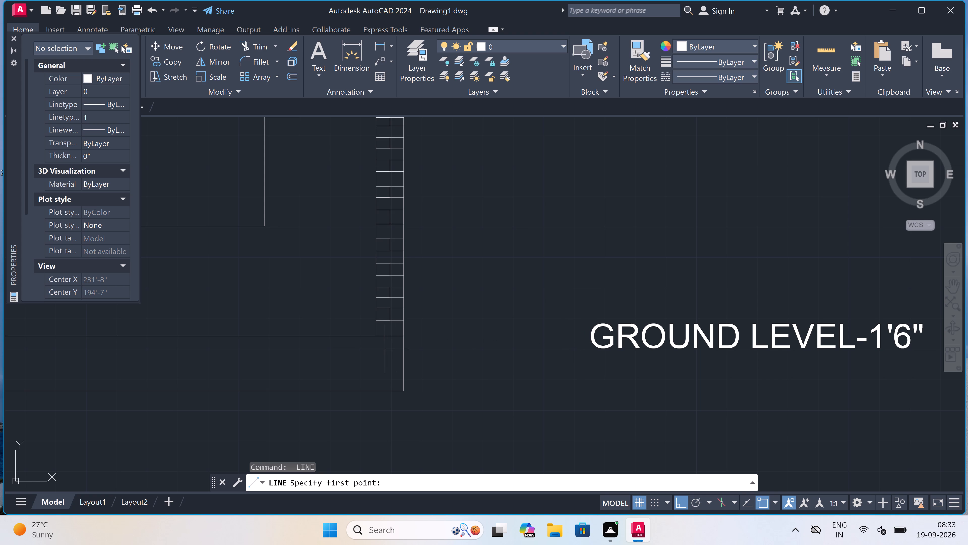
pyautogui.click(391, 347)
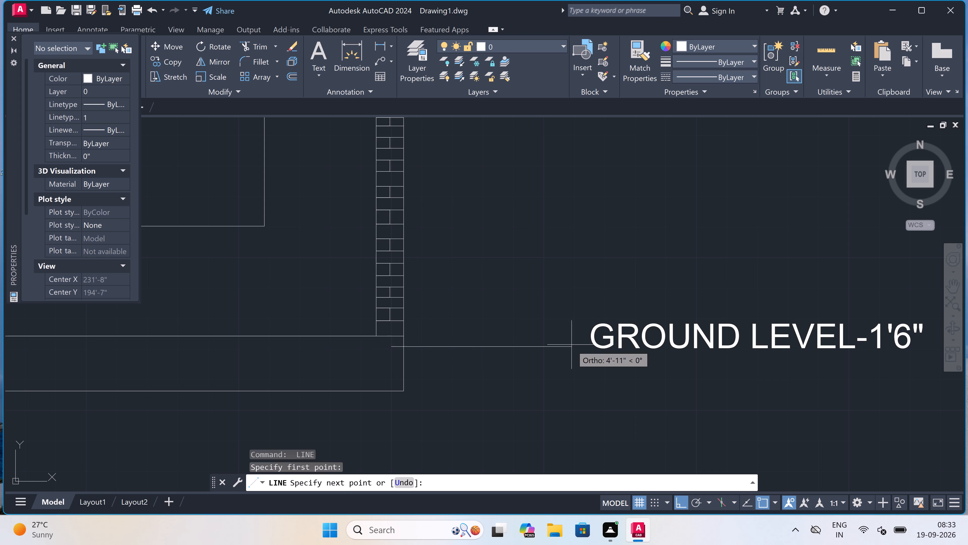
pyautogui.click(578, 347)
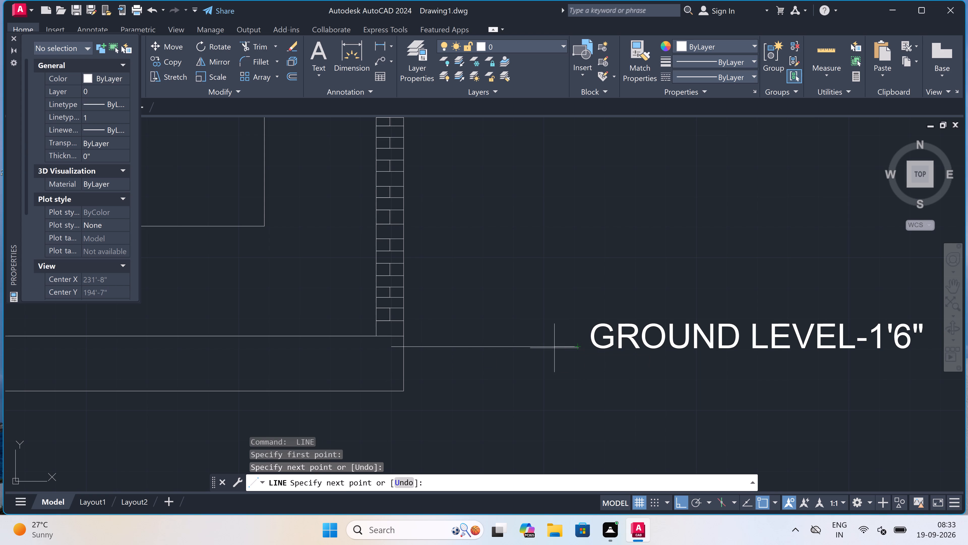
pyautogui.press('Escape')
# With Ortho off, draw a small closed triangle from three lines inside the lower left corner of Section-AA's plinth.
pyautogui.scroll(-4, 534, 309)
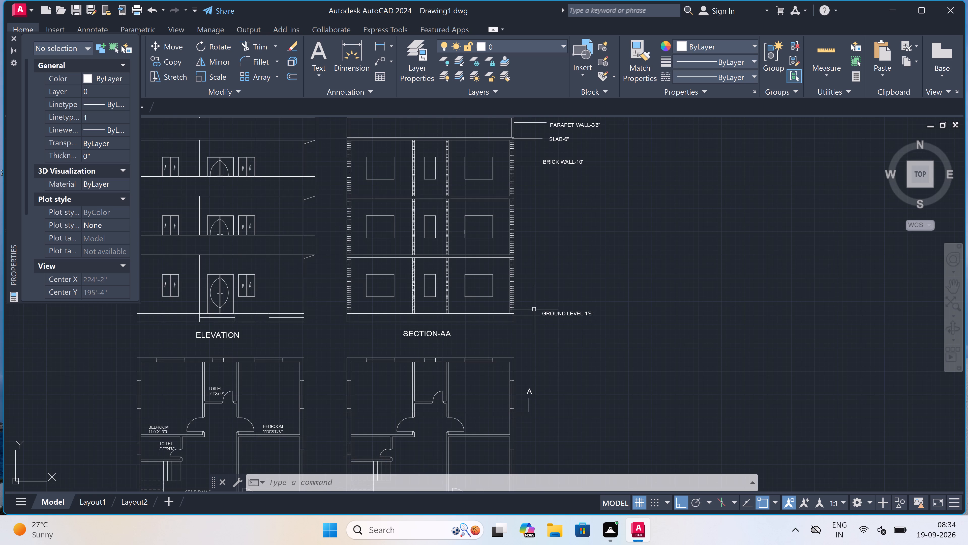
pyautogui.scroll(-1, 534, 309)
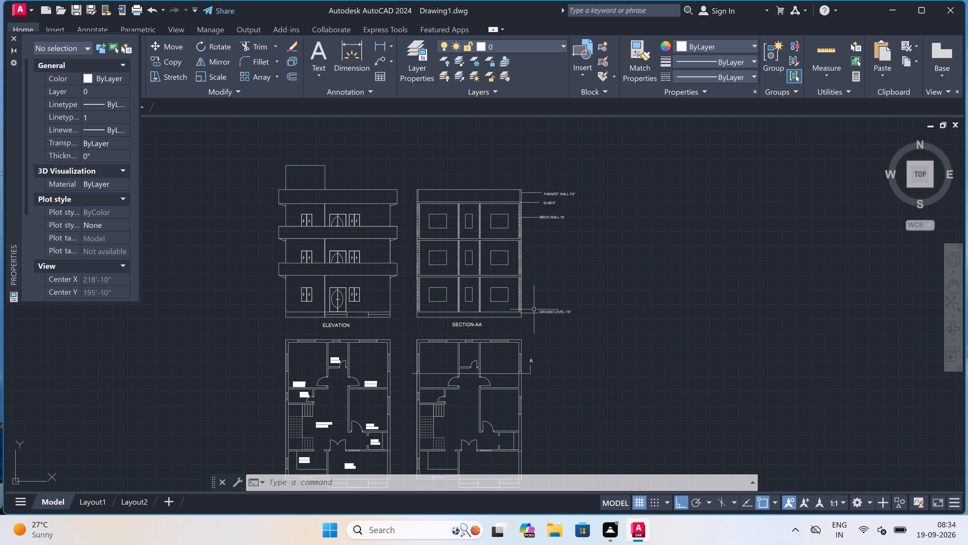
pyautogui.scroll(-1, 534, 309)
pyautogui.scroll(2, 466, 304)
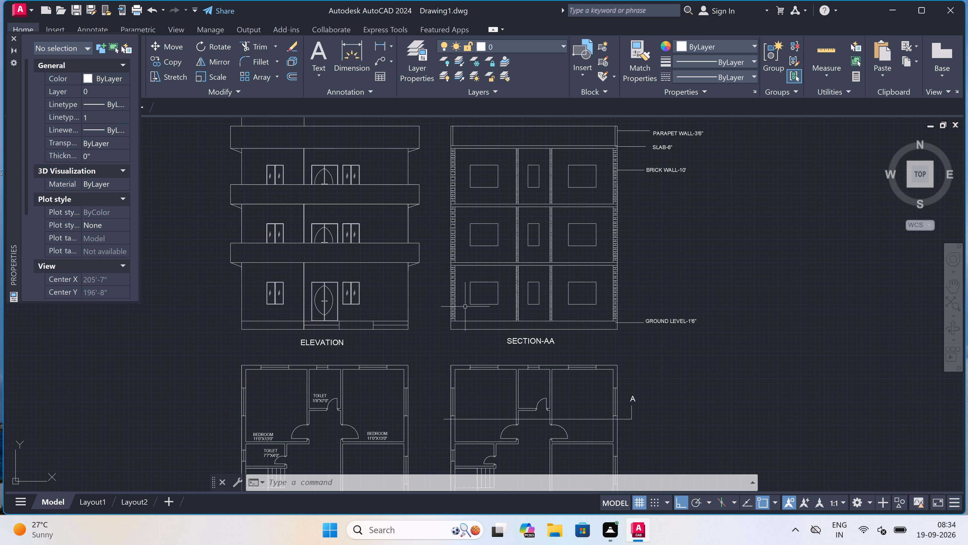
pyautogui.scroll(3, 453, 330)
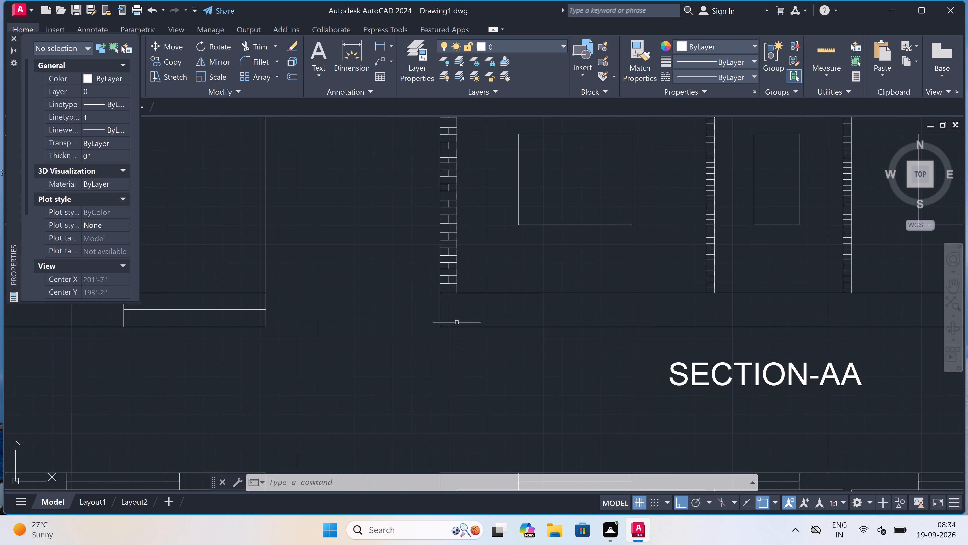
pyautogui.scroll(3, 457, 321)
pyautogui.write('L')
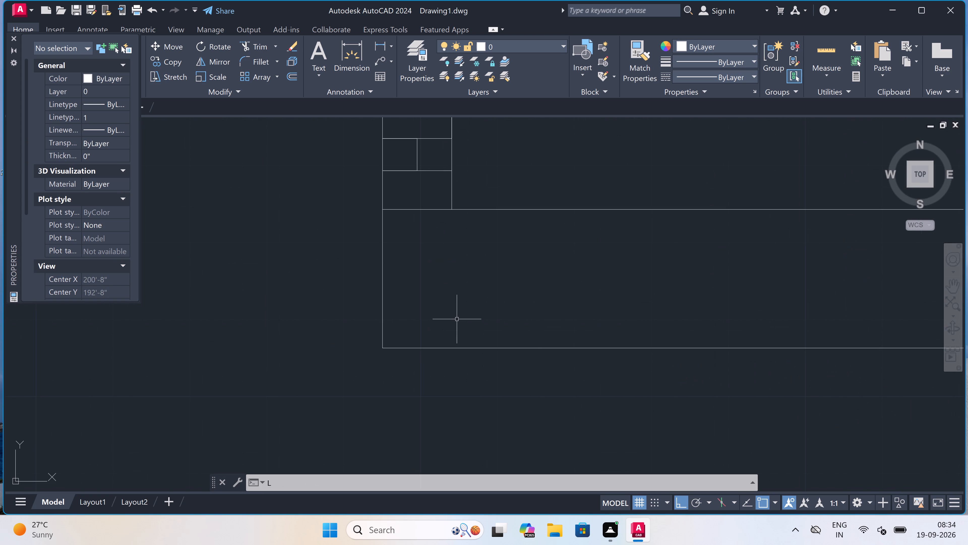
pyautogui.press('space')
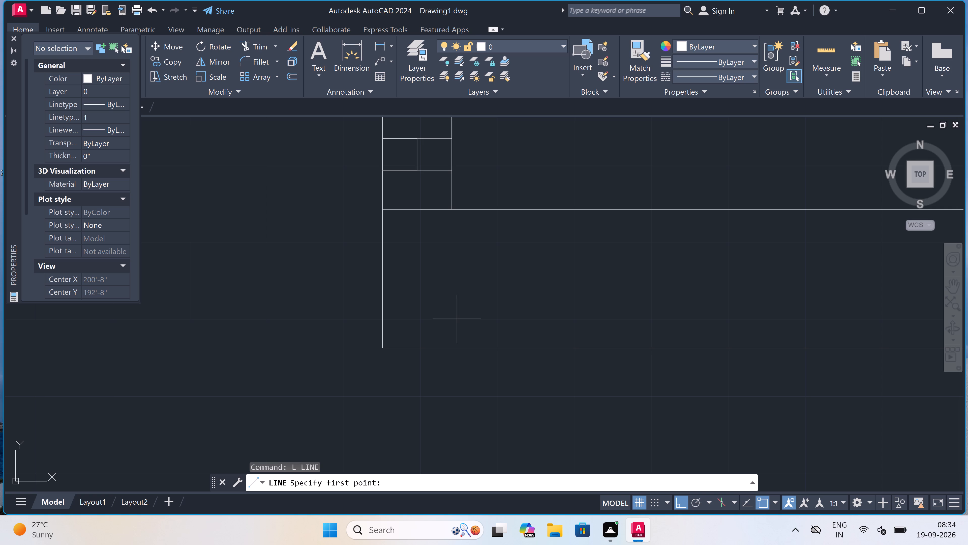
pyautogui.scroll(1, 440, 315)
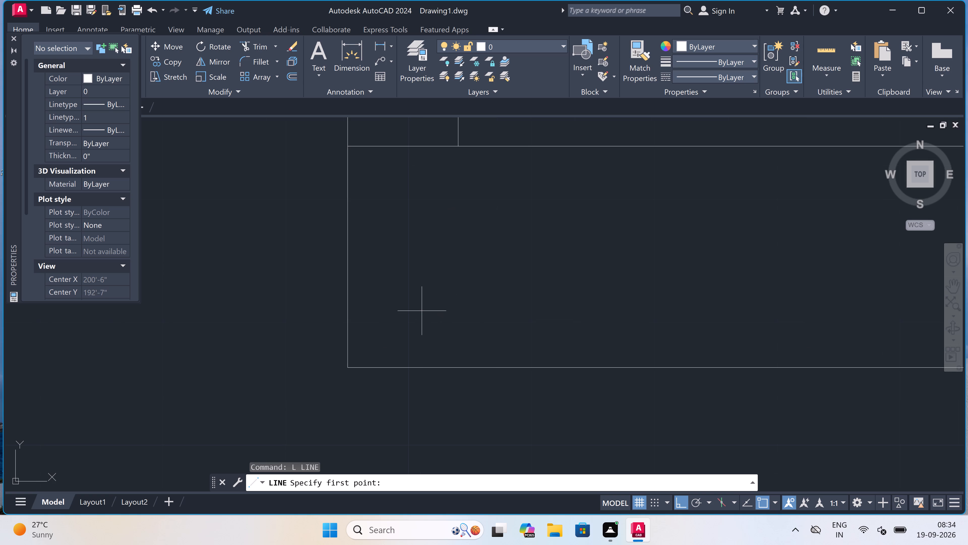
pyautogui.click(414, 307)
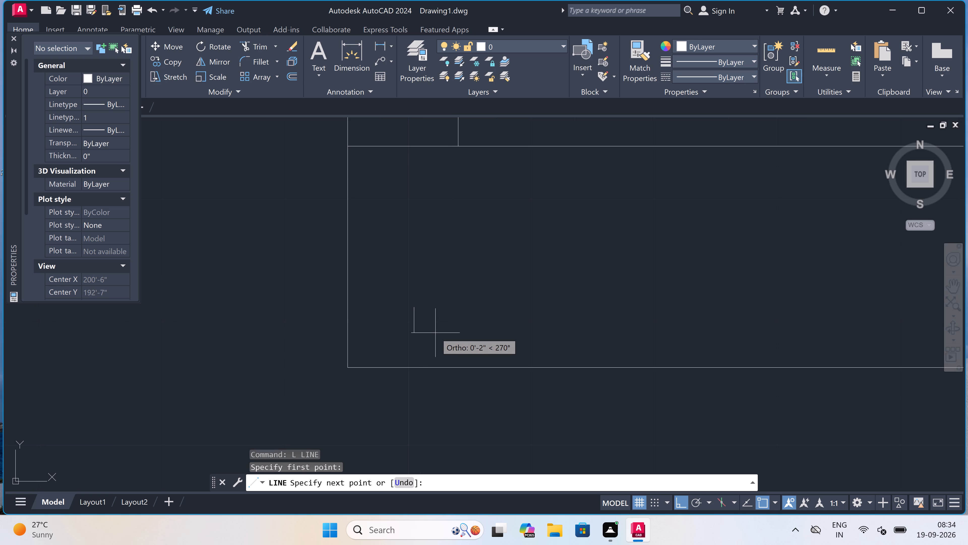
pyautogui.press('F8')
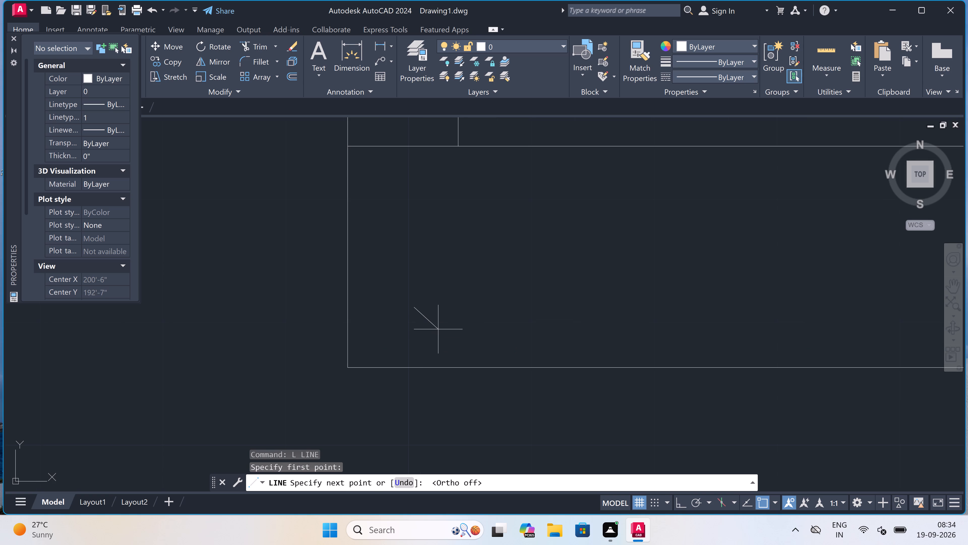
pyautogui.click(438, 329)
pyautogui.click(444, 298)
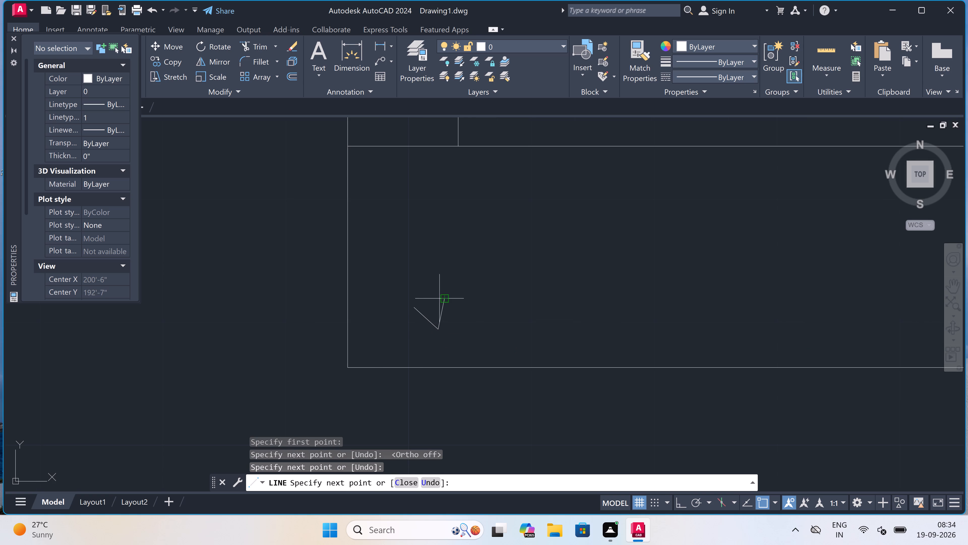
pyautogui.click(415, 307)
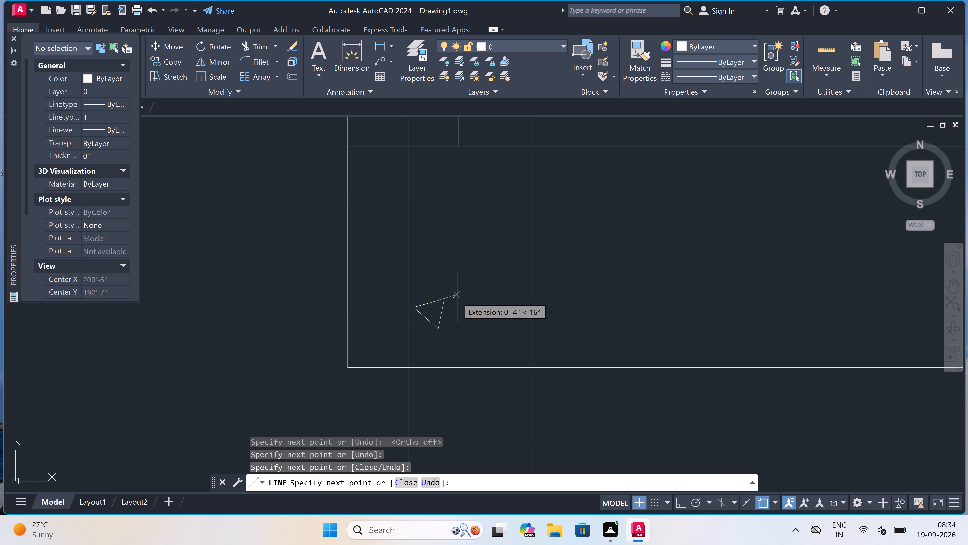
pyautogui.press('Escape')
# Copy the small triangle to four scattered spots in the left end of Section-AA's plinth.
pyautogui.moveTo(457, 295); pyautogui.dragTo(453, 297)
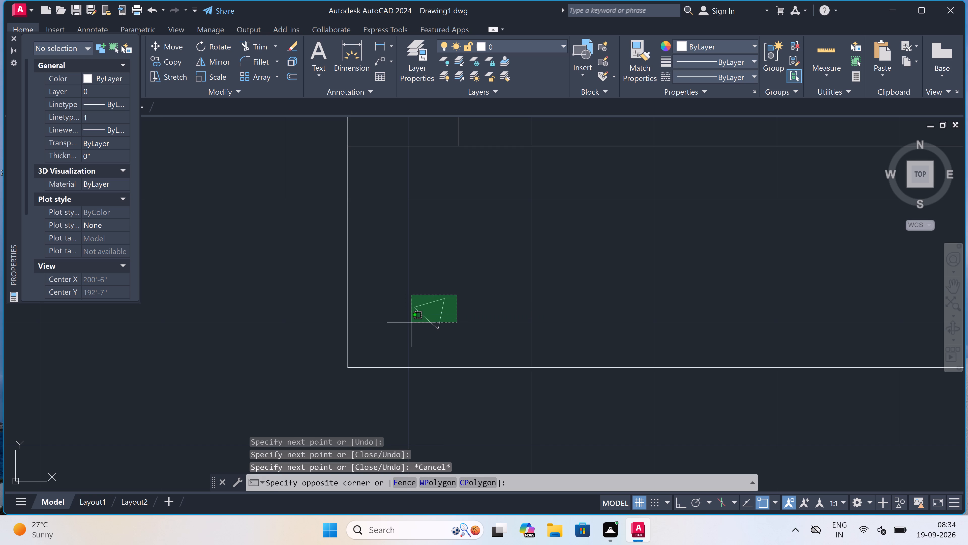
pyautogui.click(411, 322)
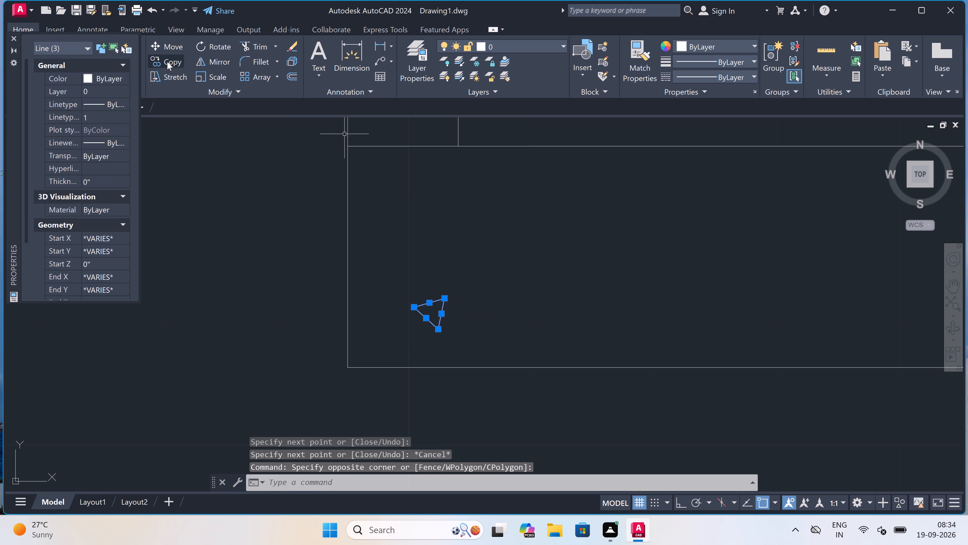
pyautogui.click(167, 62)
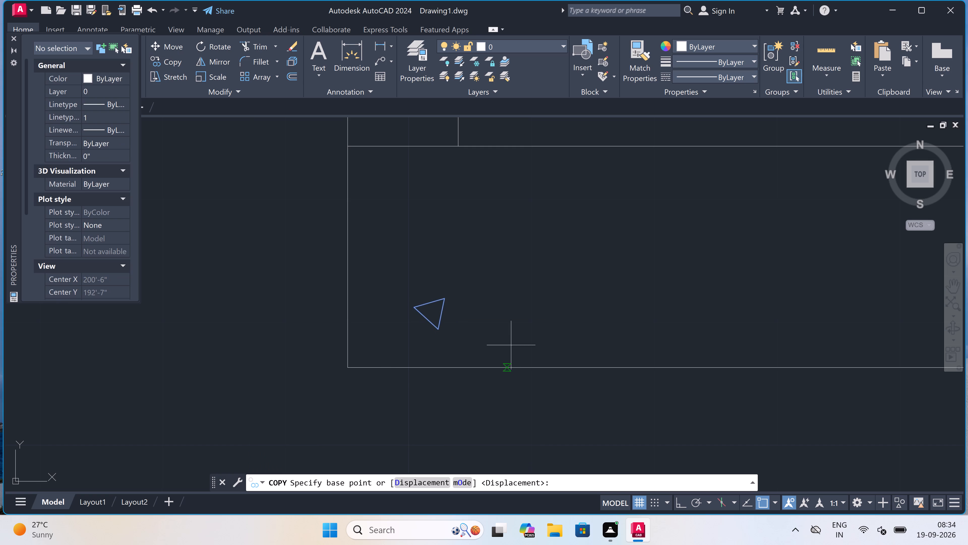
pyautogui.click(433, 312)
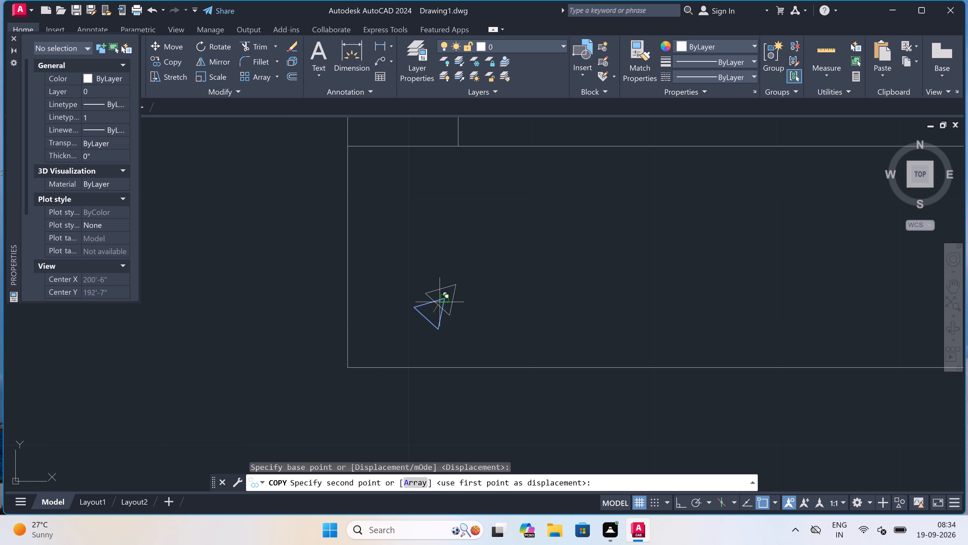
pyautogui.scroll(-3, 456, 274)
pyautogui.scroll(2, 457, 272)
pyautogui.scroll(-1, 457, 272)
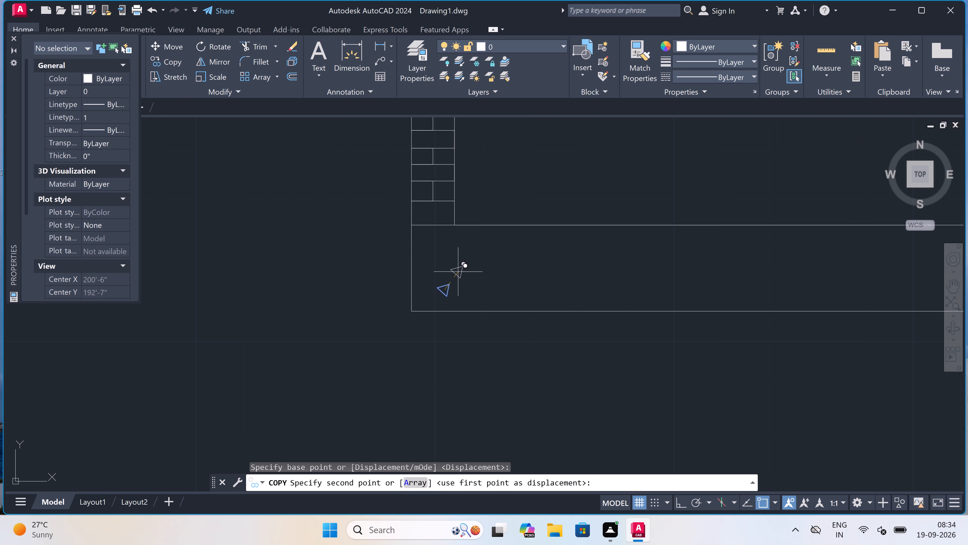
pyautogui.scroll(-2, 471, 269)
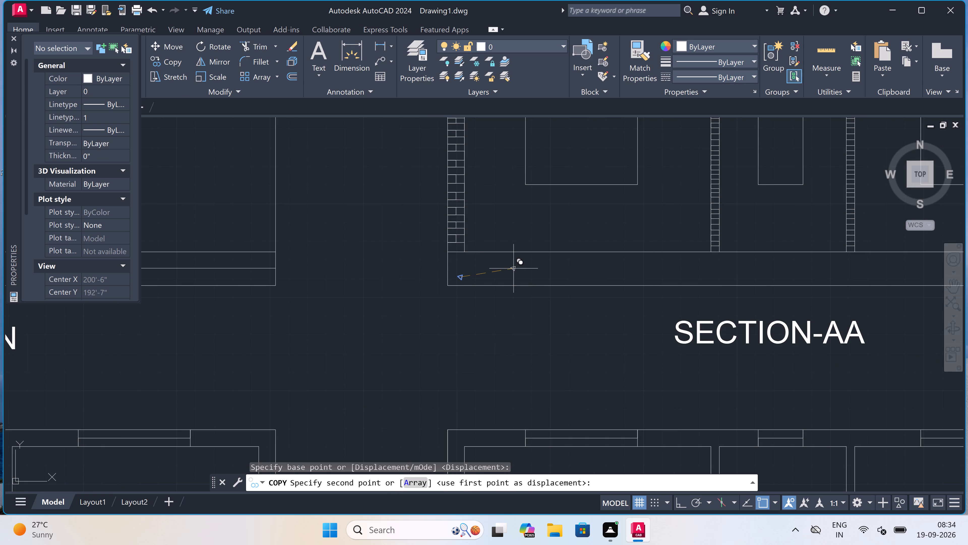
pyautogui.scroll(2, 505, 266)
pyautogui.click(473, 253)
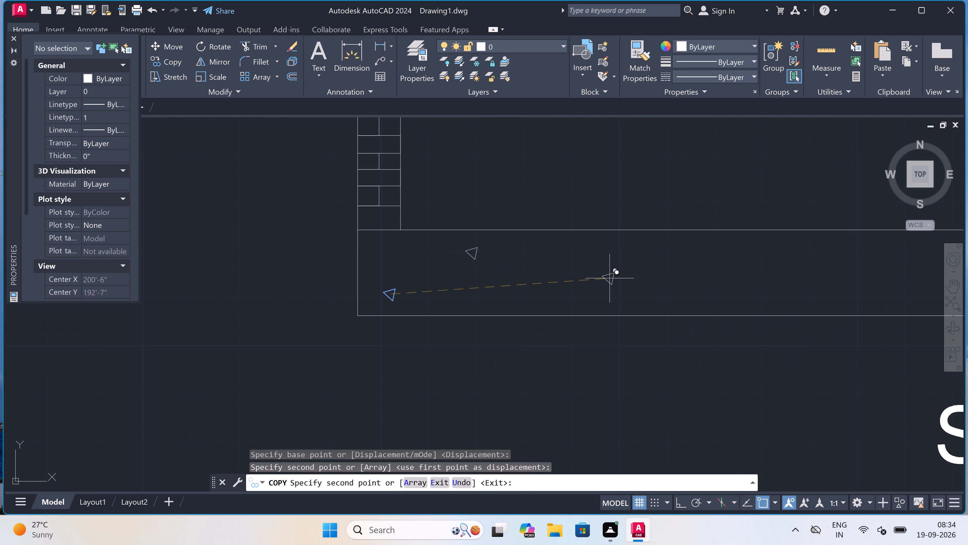
pyautogui.click(667, 287)
pyautogui.click(556, 251)
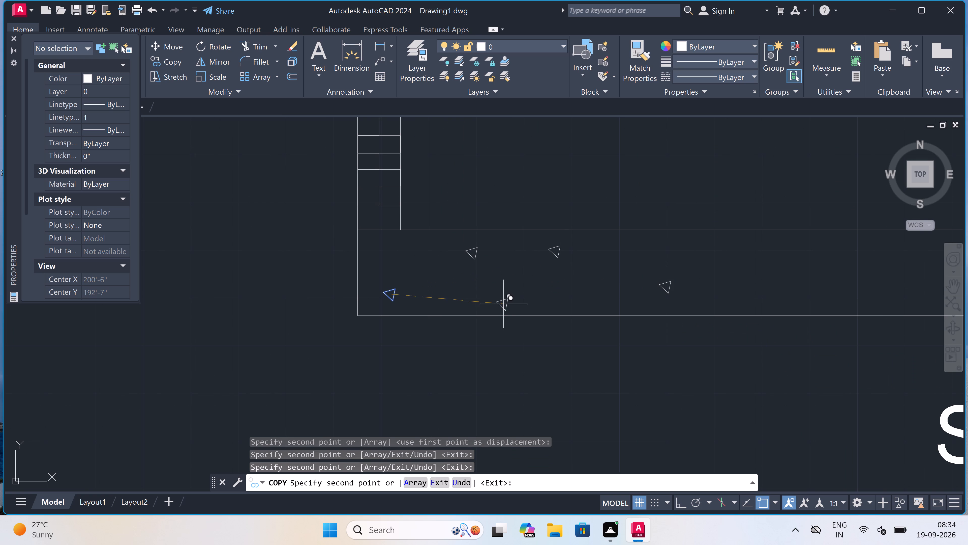
pyautogui.click(512, 296)
# Place three more scattered triangle copies in the plinth, between the existing copies and the first inner wall.
pyautogui.scroll(-3, 366, 276)
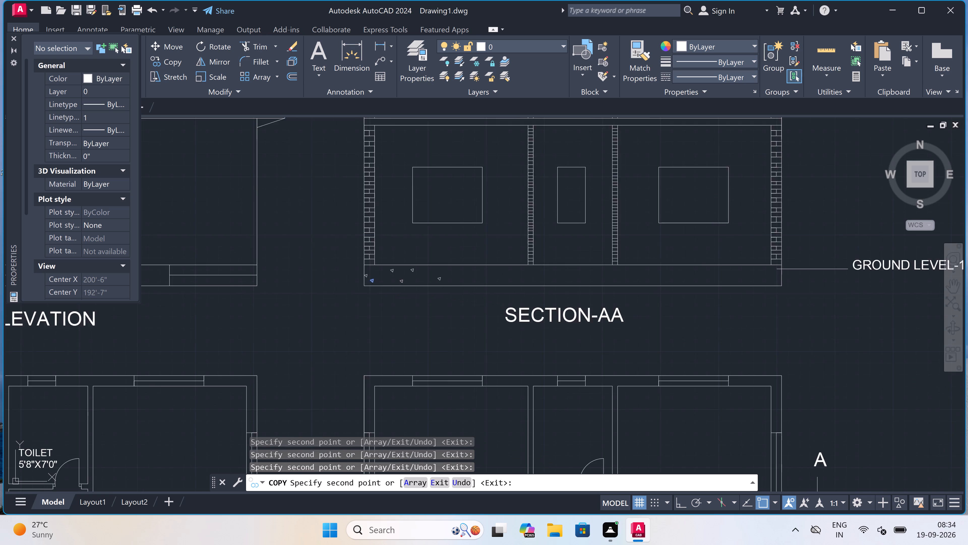
pyautogui.scroll(-1, 366, 276)
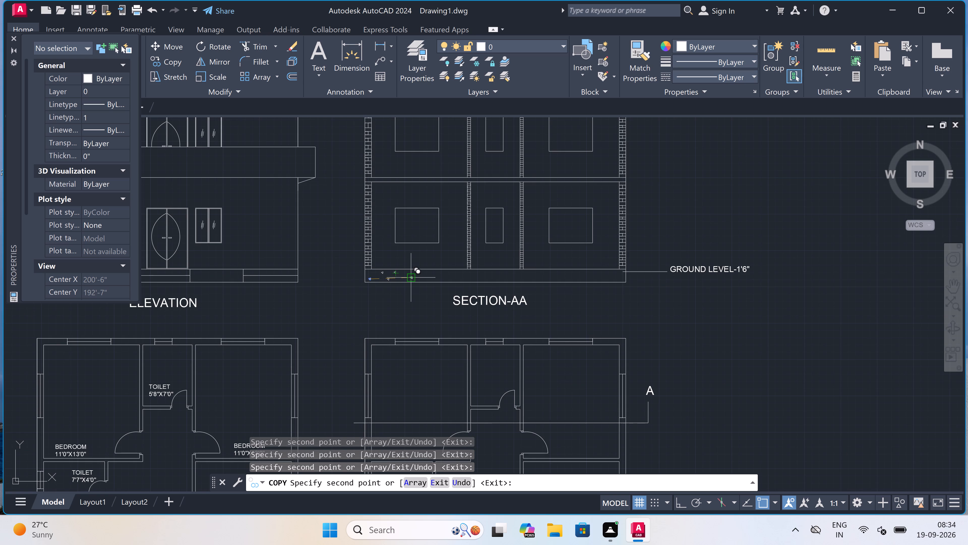
pyautogui.scroll(4, 423, 274)
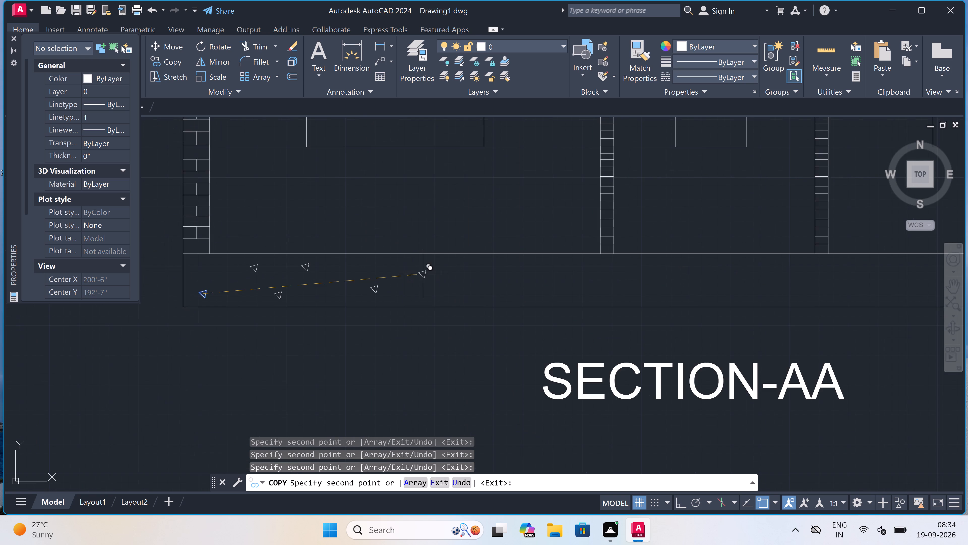
pyautogui.moveTo(431, 272); pyautogui.dragTo(445, 276)
pyautogui.click(597, 302)
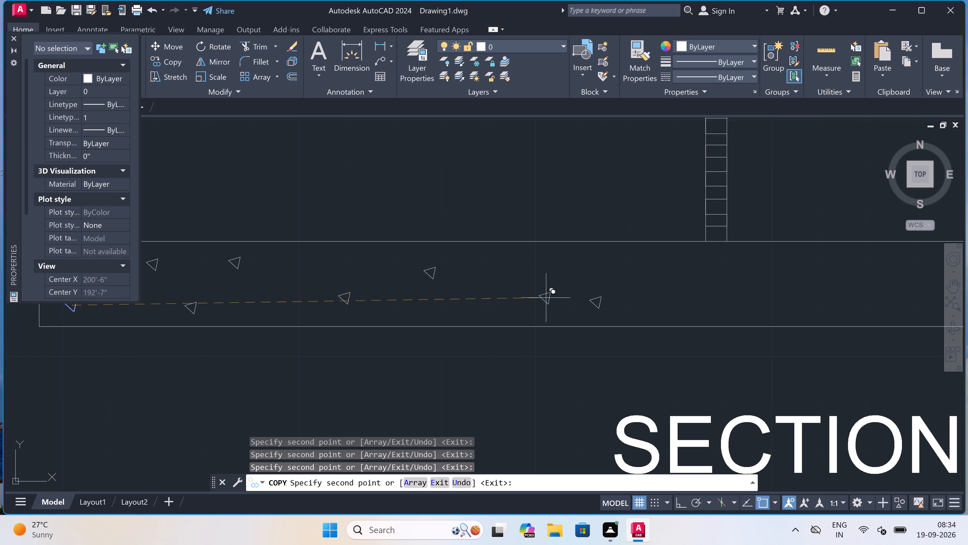
pyautogui.click(515, 294)
# Place four scattered triangle copies in the plinth beneath Section-AA's first inner wall and narrow middle bay.
pyautogui.scroll(-2, 515, 294)
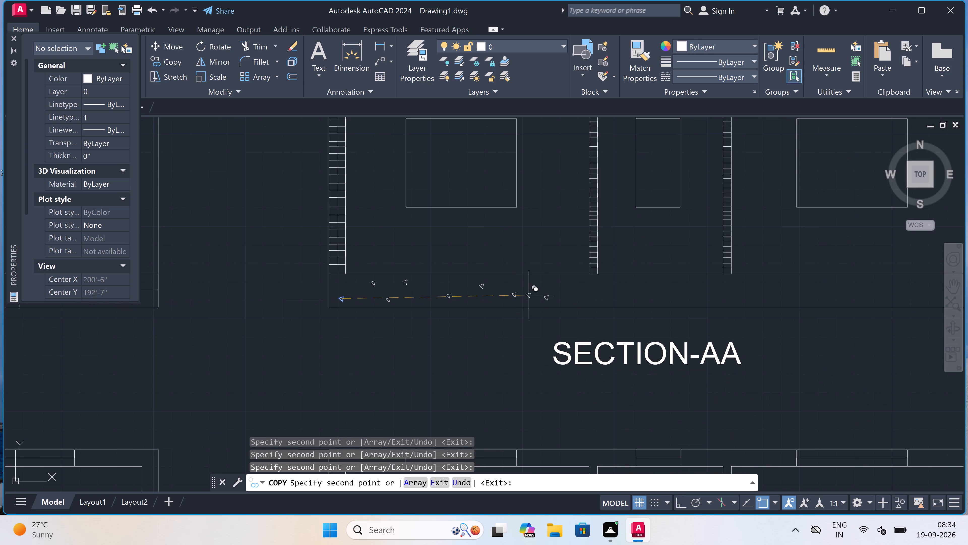
pyautogui.scroll(-2, 560, 301)
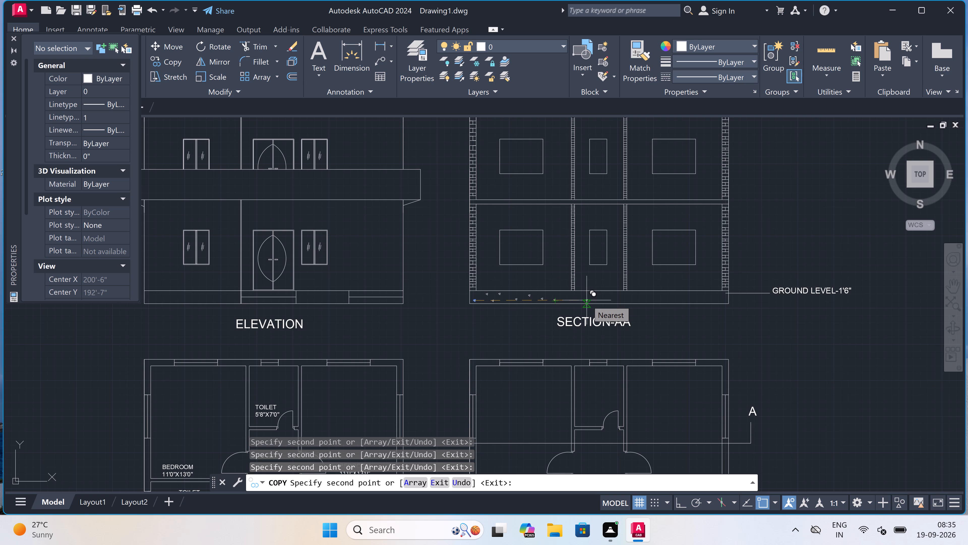
pyautogui.scroll(3, 587, 300)
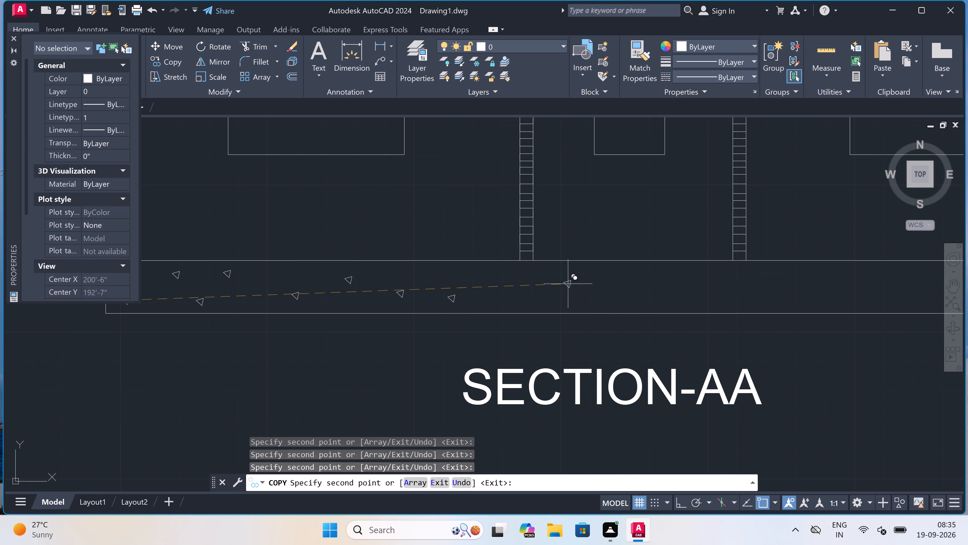
pyautogui.click(526, 280)
pyautogui.click(704, 283)
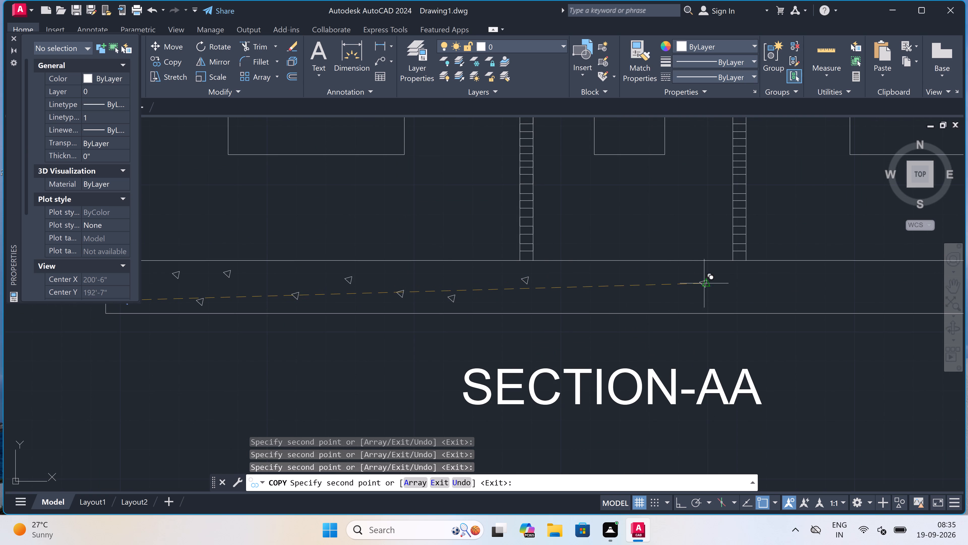
pyautogui.click(647, 287)
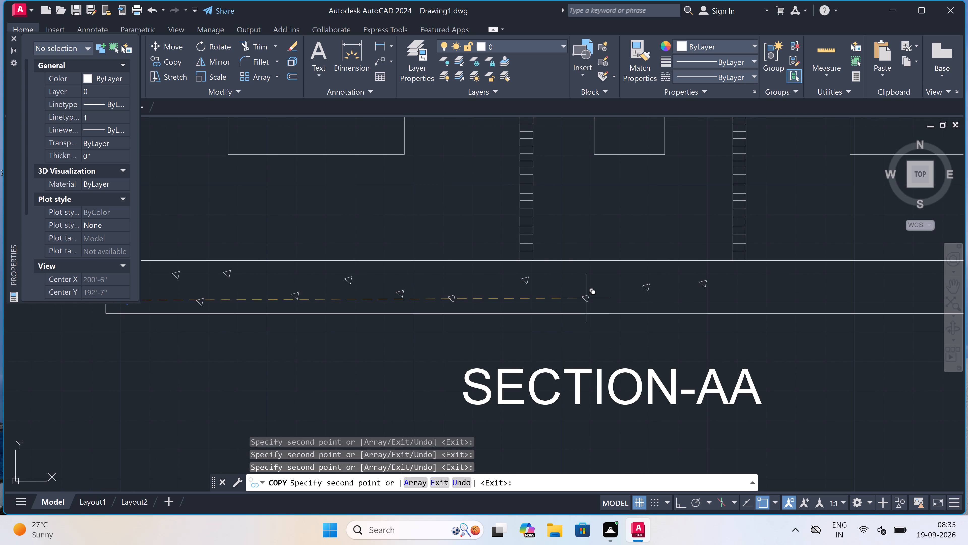
pyautogui.scroll(1, 586, 298)
pyautogui.click(586, 297)
# Place five scattered triangle copies in the plinth from beneath the second inner wall into the right-hand bay.
pyautogui.scroll(-3, 488, 283)
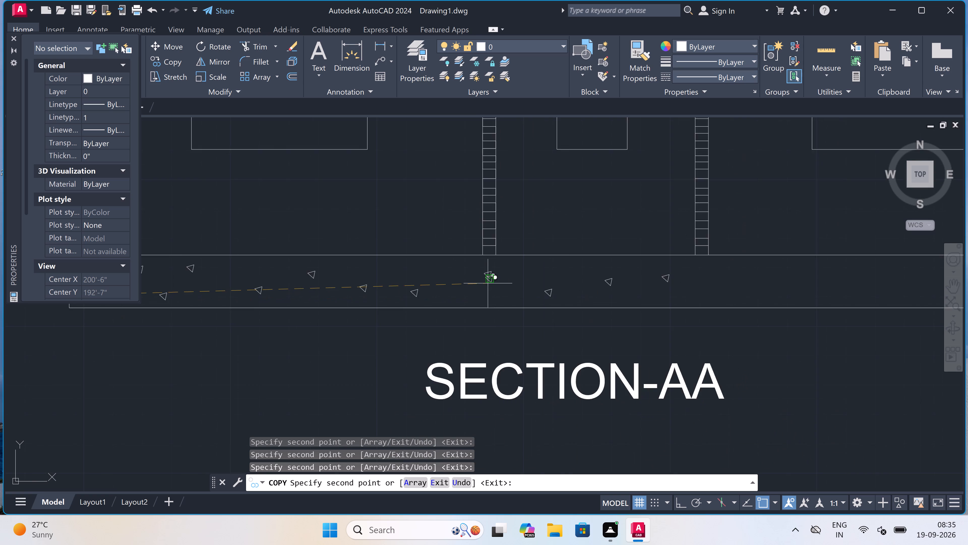
pyautogui.scroll(-2, 488, 283)
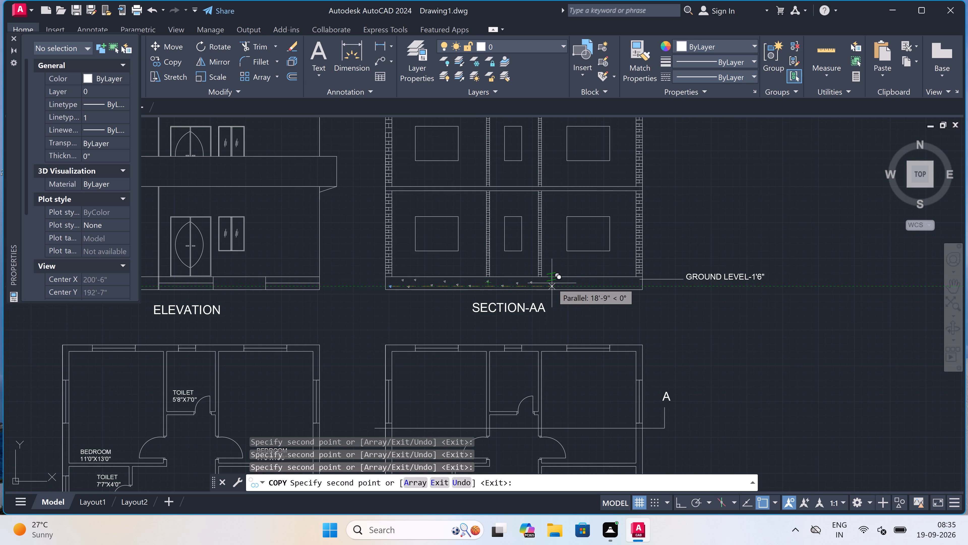
pyautogui.scroll(1, 553, 283)
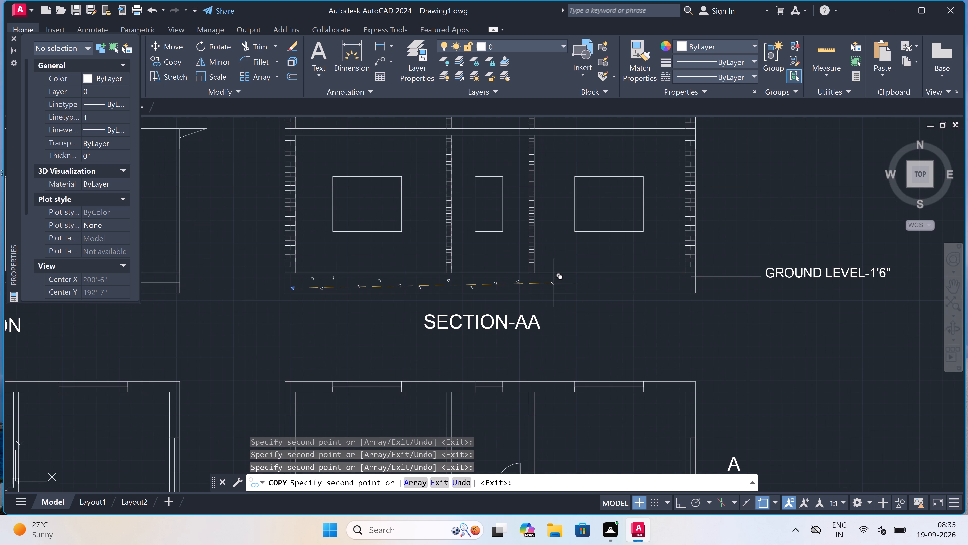
pyautogui.scroll(-1, 553, 283)
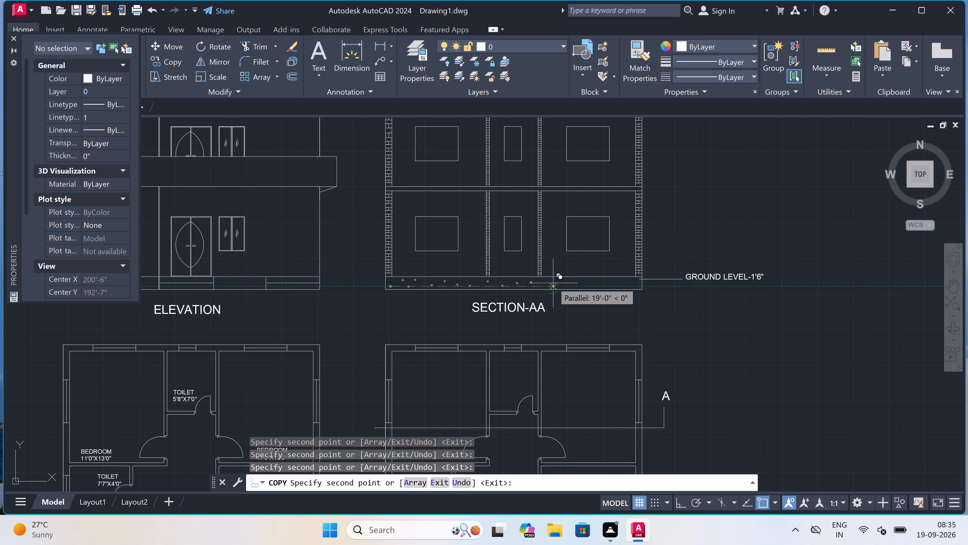
pyautogui.scroll(4, 553, 283)
pyautogui.click(546, 273)
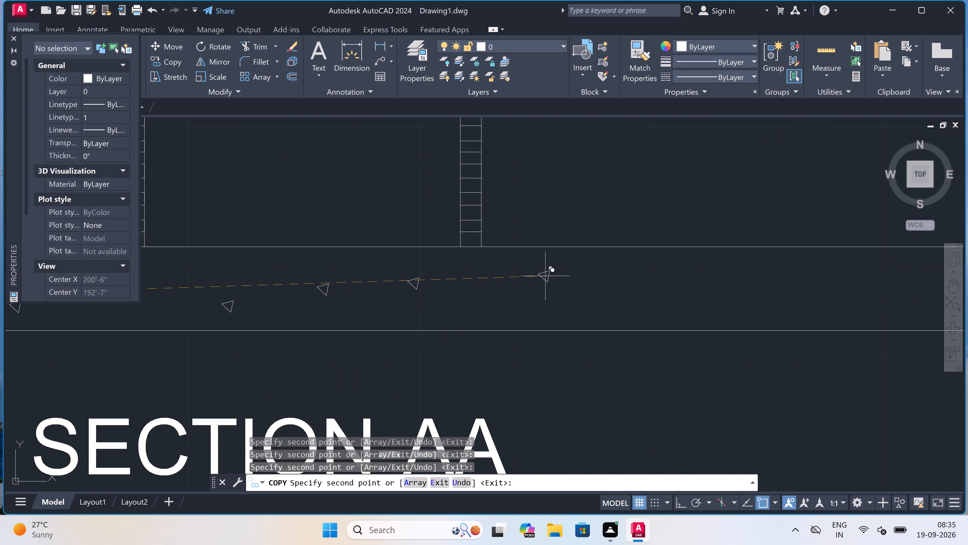
pyautogui.click(776, 295)
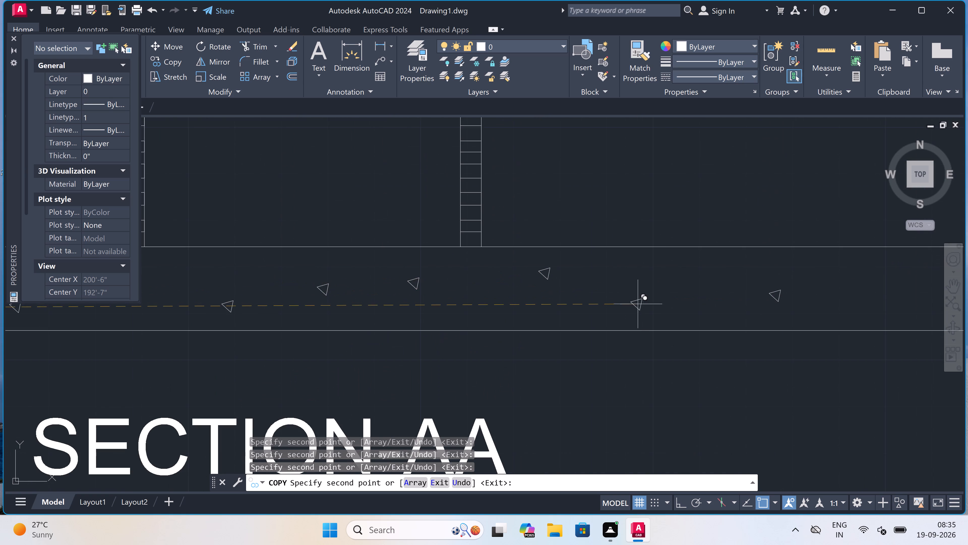
pyautogui.click(638, 304)
pyautogui.click(692, 273)
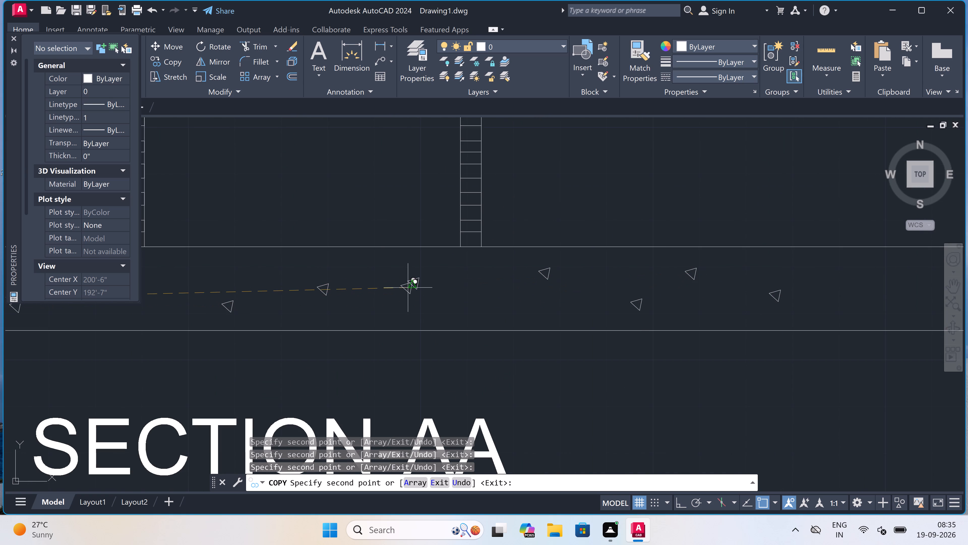
pyautogui.click(485, 314)
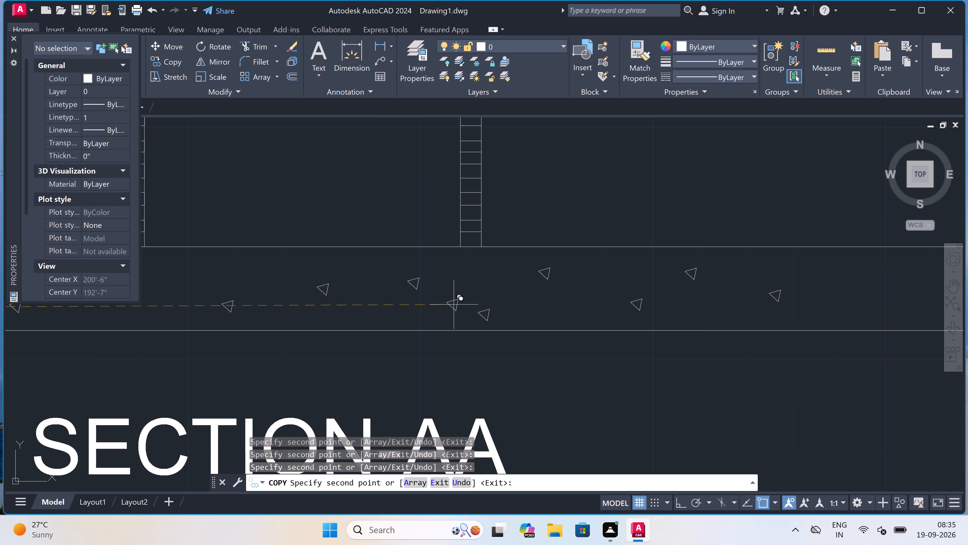
# Fill the plinth's remaining right end with six scattered triangle copies up to the outer wall, and finish copying.
pyautogui.scroll(-4, 401, 289)
pyautogui.scroll(1, 467, 287)
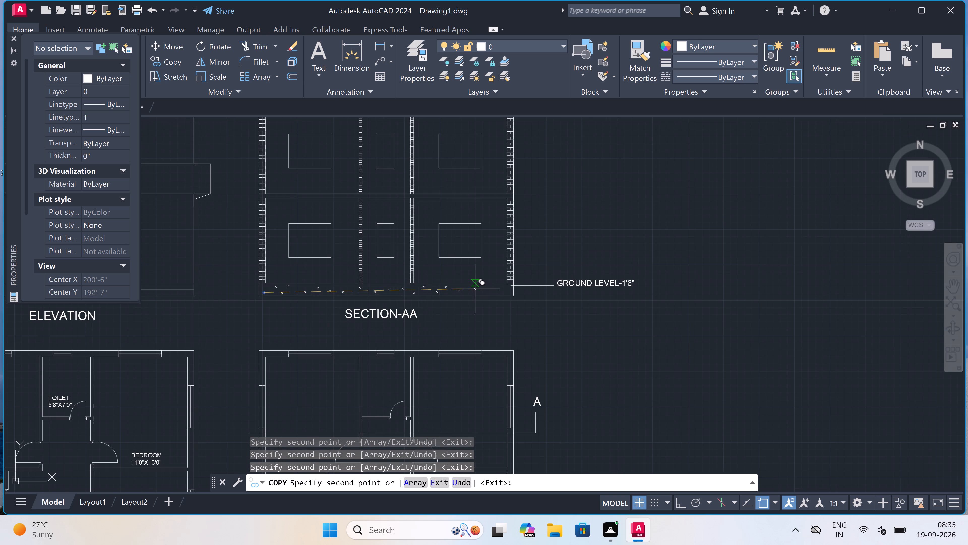
pyautogui.scroll(3, 467, 287)
pyautogui.click(475, 288)
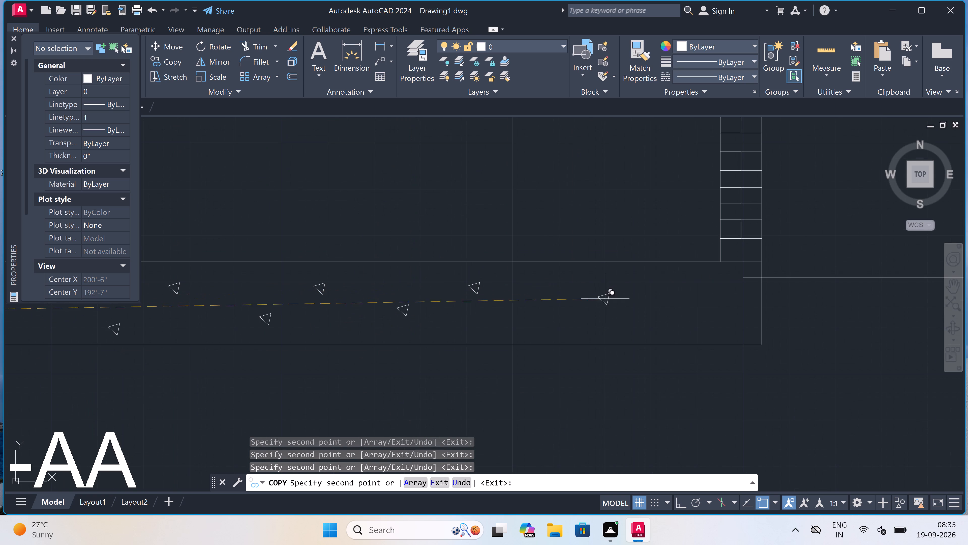
pyautogui.click(643, 293)
pyautogui.click(549, 294)
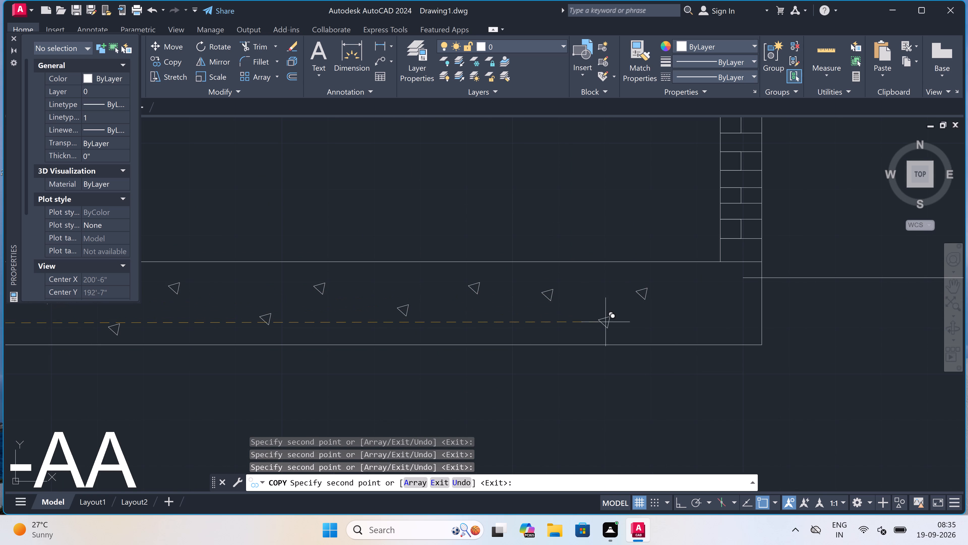
pyautogui.click(606, 322)
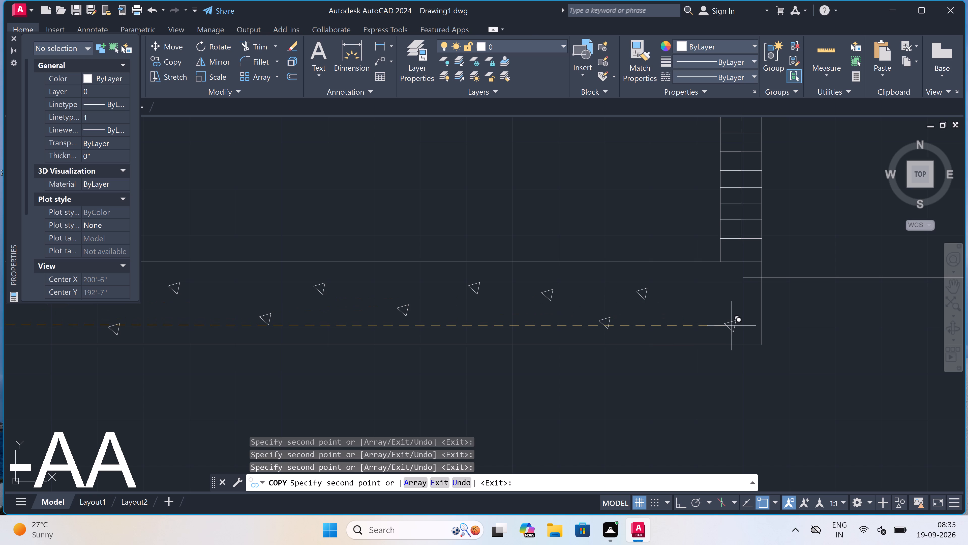
pyautogui.scroll(1, 732, 326)
pyautogui.click(739, 325)
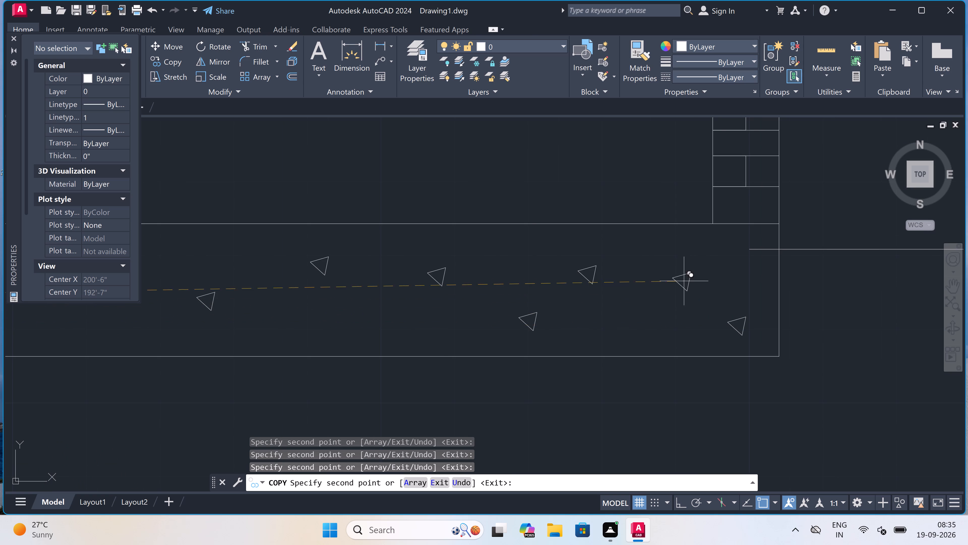
pyautogui.click(683, 266)
pyautogui.scroll(-2, 546, 273)
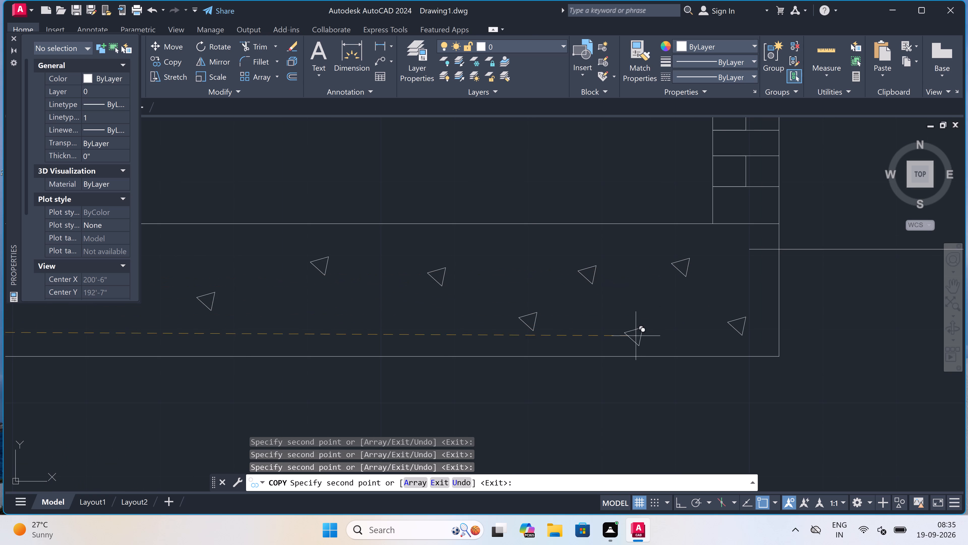
pyautogui.scroll(-2, 546, 273)
pyautogui.scroll(-4, 575, 295)
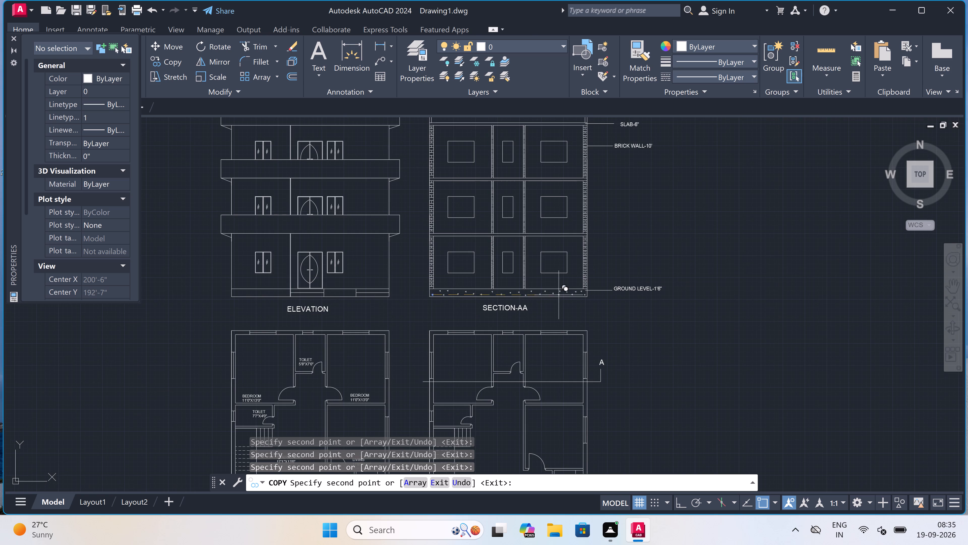
pyautogui.press('Escape')
# Draw a rectangular frame enclosing the elevation, Section-AA, both floor plans and all their labels.
pyautogui.scroll(-1, 543, 290)
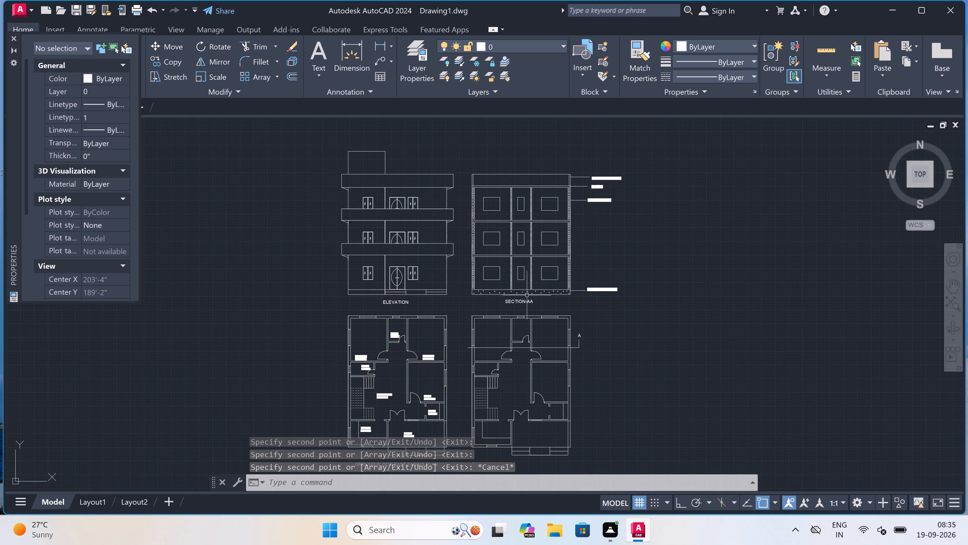
pyautogui.scroll(-2, 530, 286)
pyautogui.scroll(1, 501, 334)
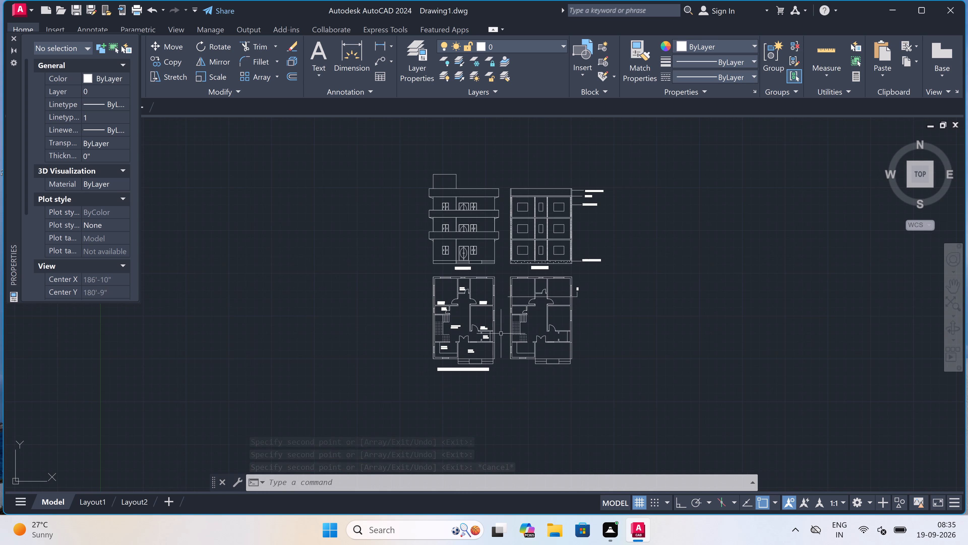
pyautogui.press('r')
pyautogui.write('EC')
pyautogui.press('space')
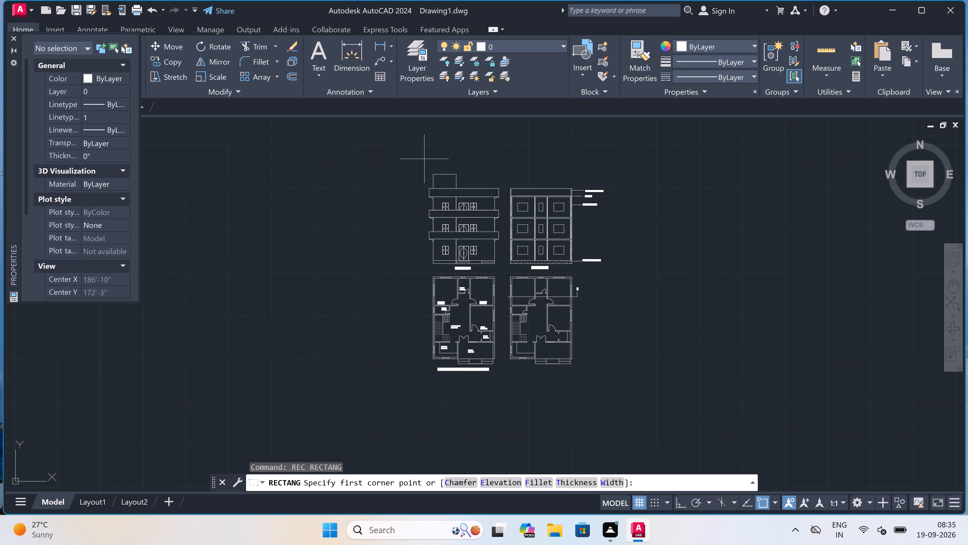
pyautogui.click(414, 161)
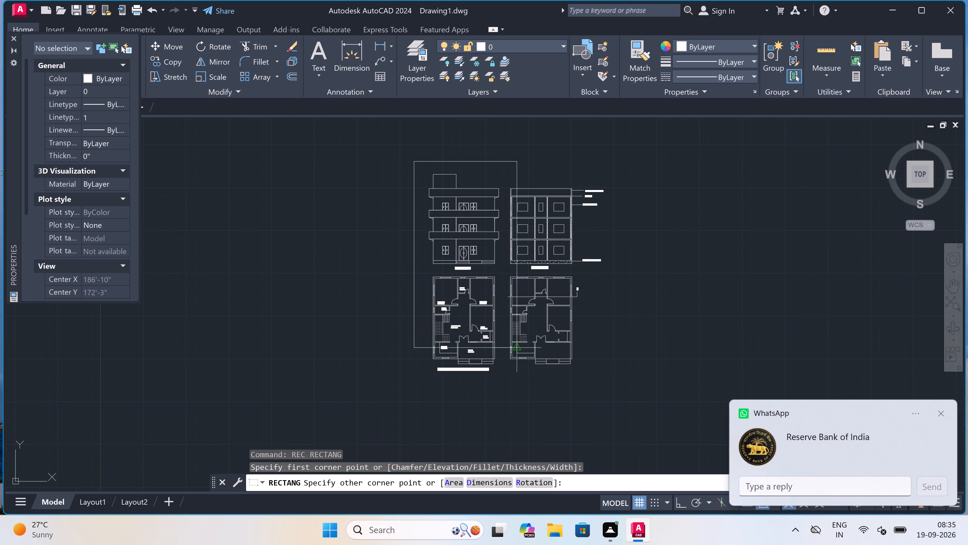
pyautogui.click(612, 377)
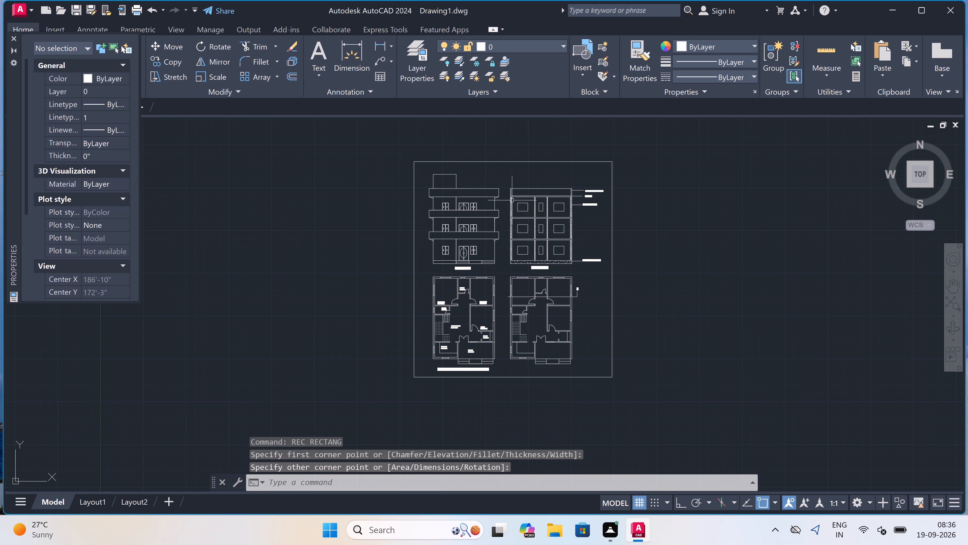
# Close the Properties palette and open the recent drawing GROUND FLOOR PLAN-5 18-09-26.dwg.
pyautogui.scroll(3, 464, 297)
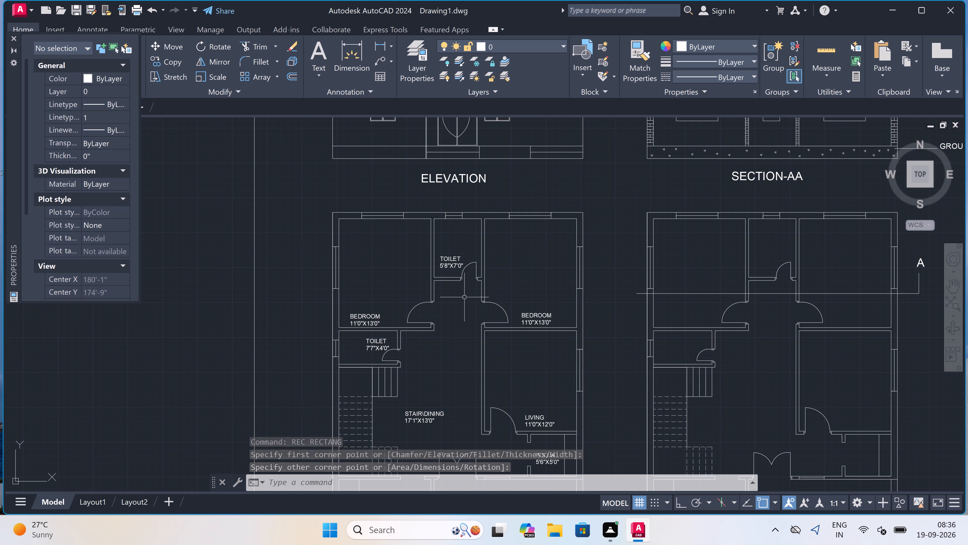
pyautogui.click(12, 37)
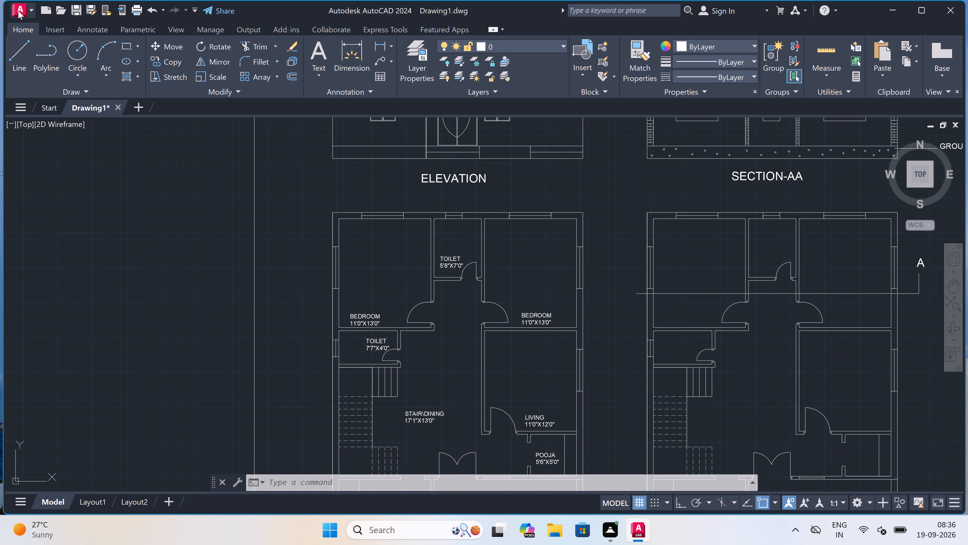
pyautogui.click(18, 10)
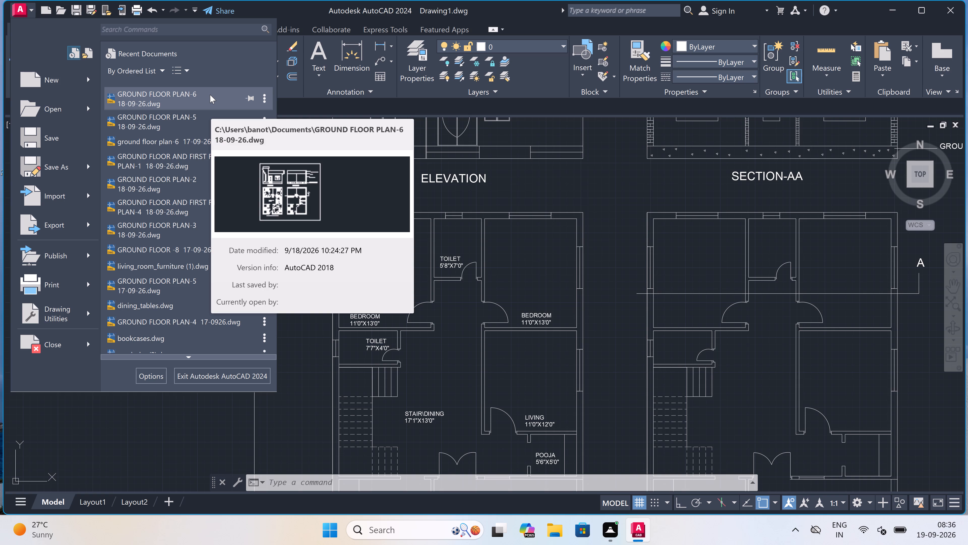
pyautogui.doubleClick(206, 111)
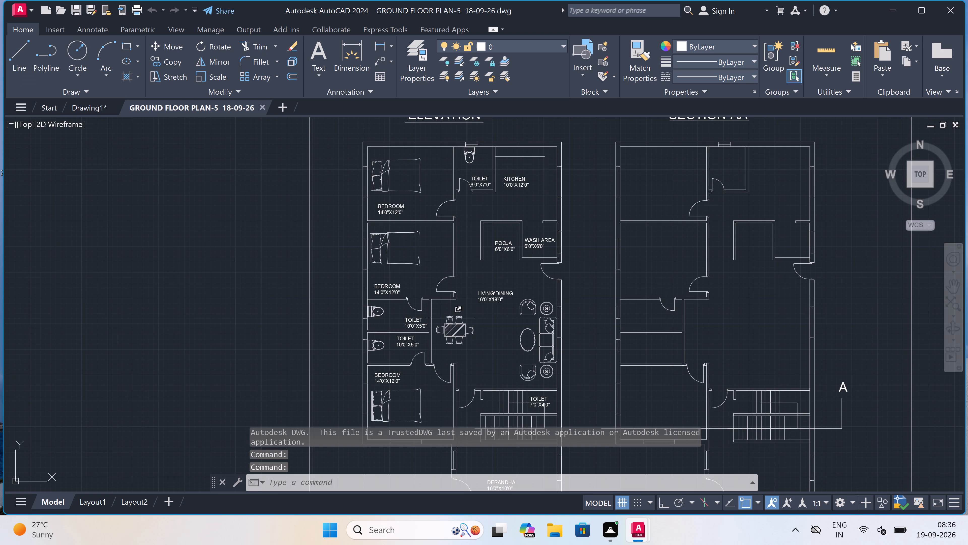
# Copy the dining table set, the lower 10'0"X5'0" toilet's WC and the lowest bedroom's bed to the clipboard.
pyautogui.scroll(-1, 450, 318)
pyautogui.scroll(3, 429, 342)
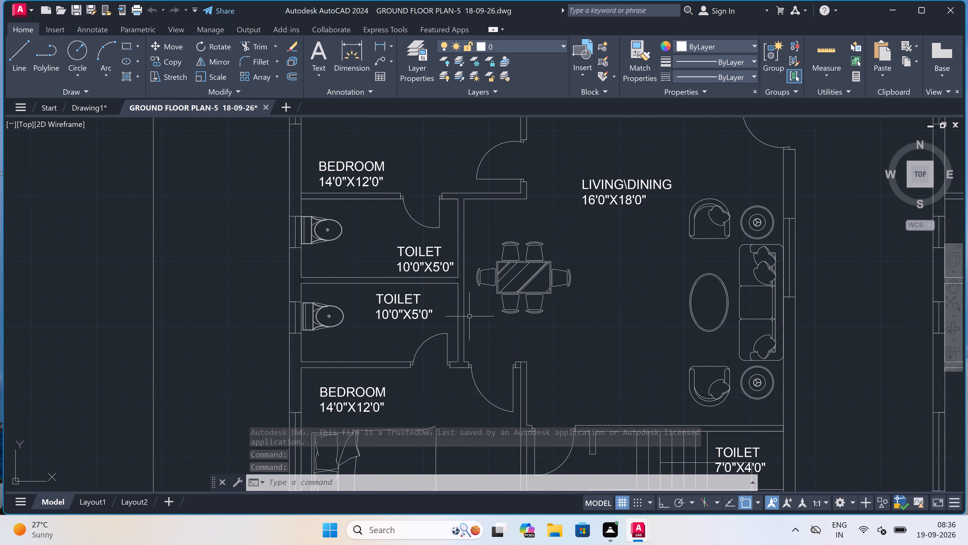
pyautogui.click(581, 224)
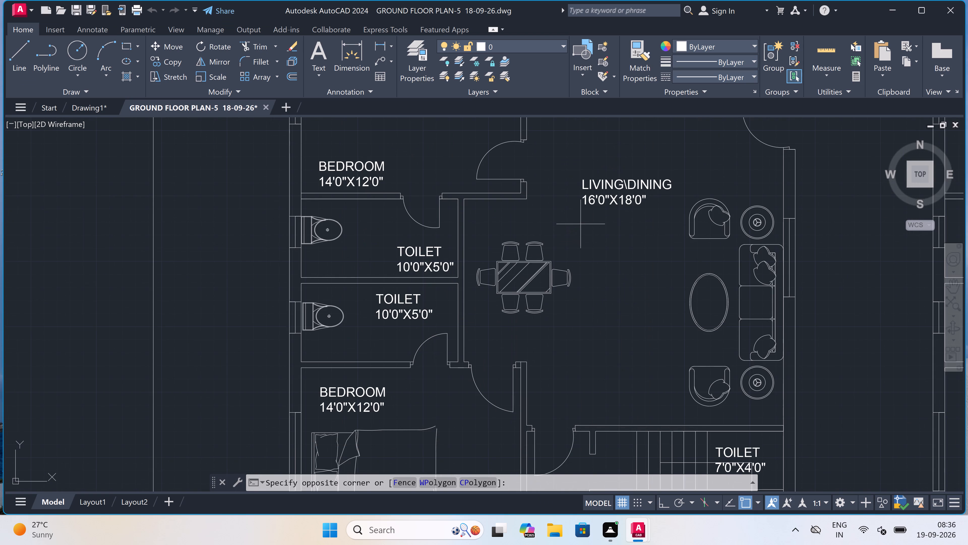
pyautogui.click(468, 324)
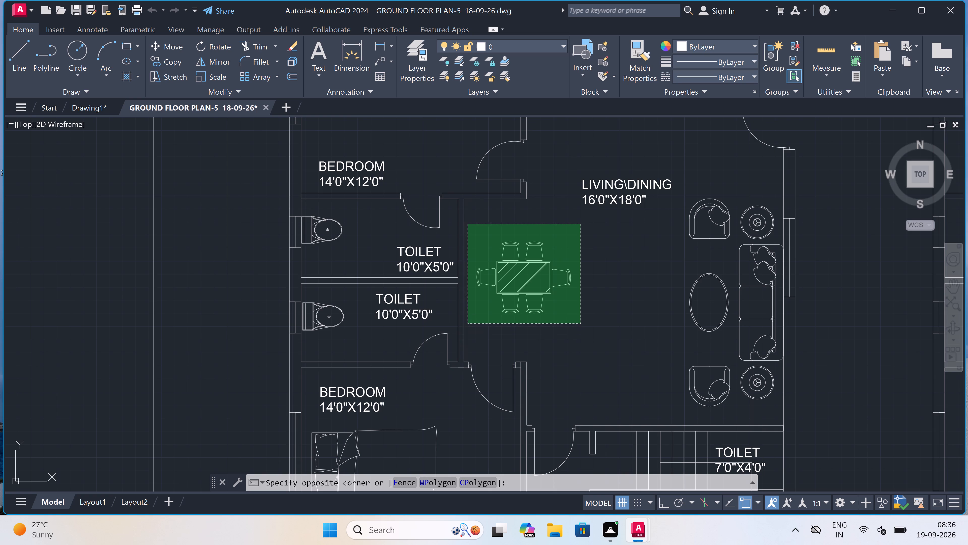
pyautogui.click(346, 292)
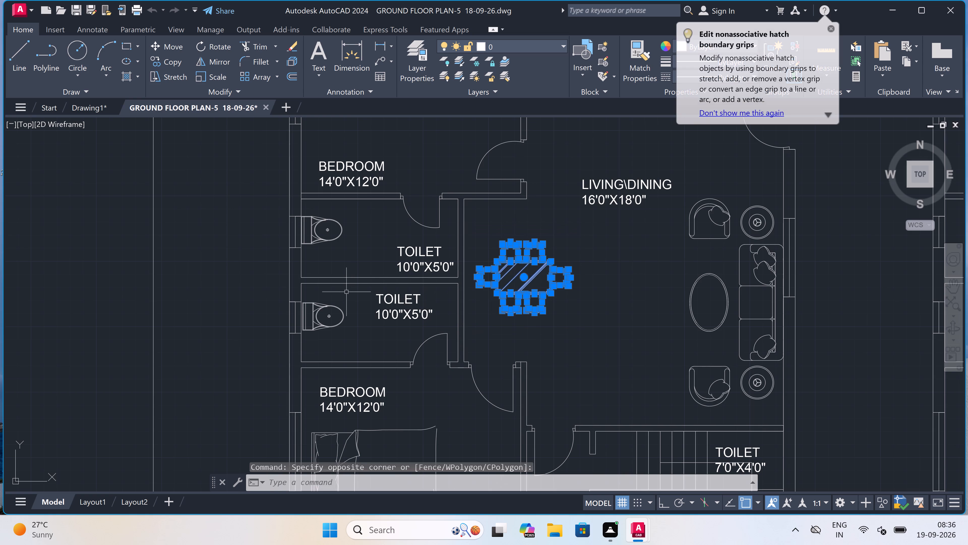
pyautogui.click(309, 326)
pyautogui.scroll(-2, 366, 289)
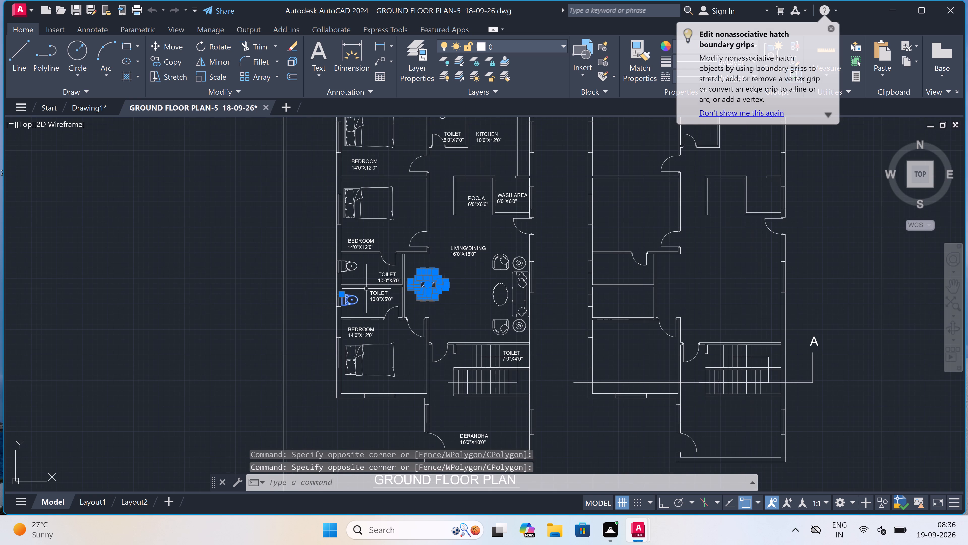
pyautogui.scroll(2, 312, 404)
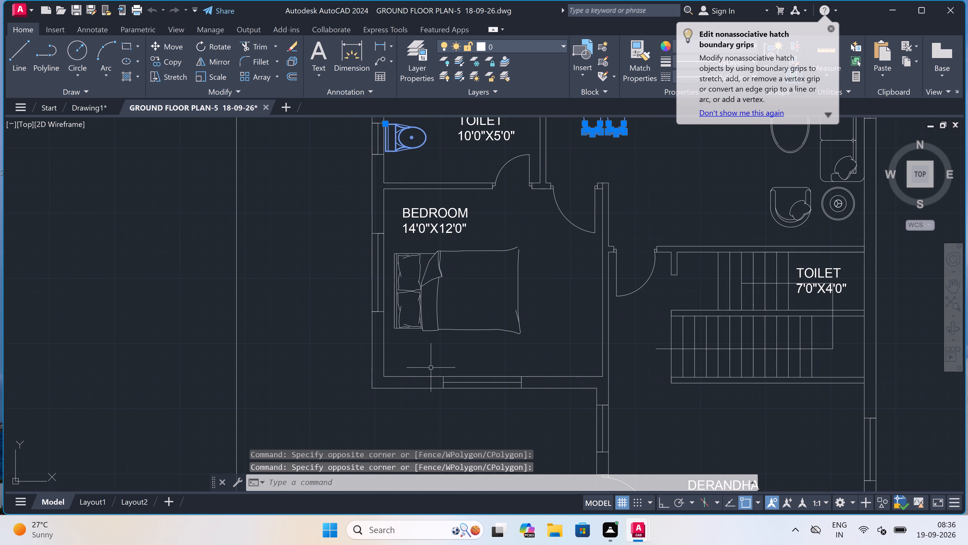
pyautogui.click(536, 239)
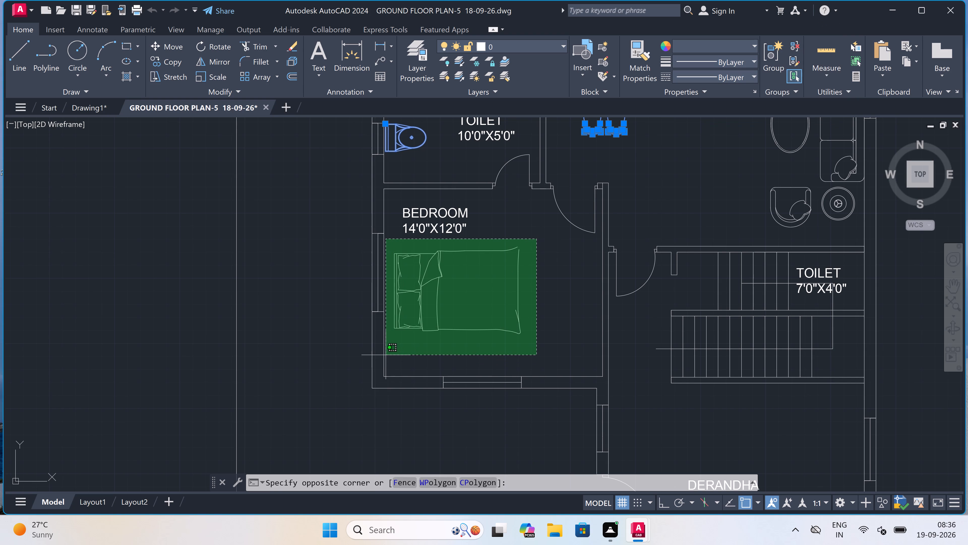
pyautogui.click(388, 353)
pyautogui.scroll(-2, 363, 355)
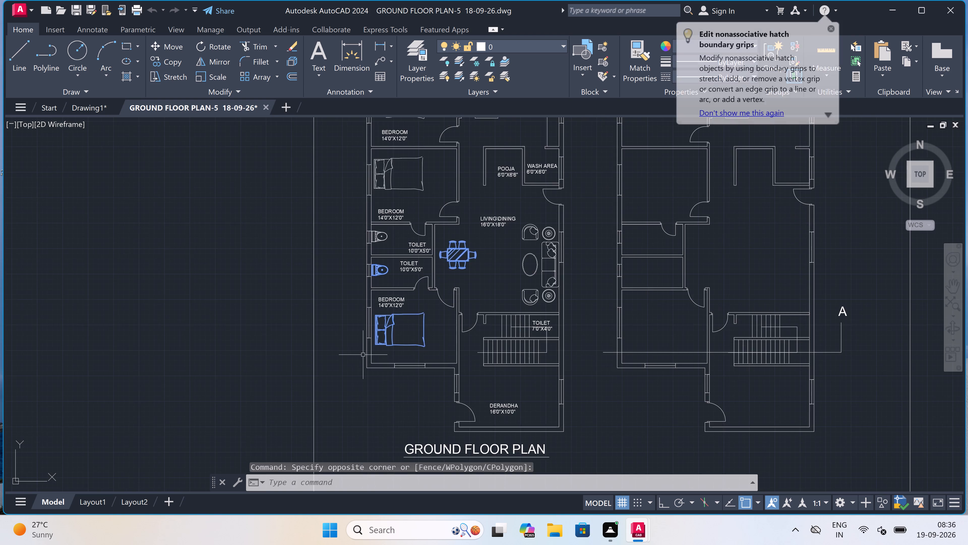
pyautogui.scroll(-1, 363, 355)
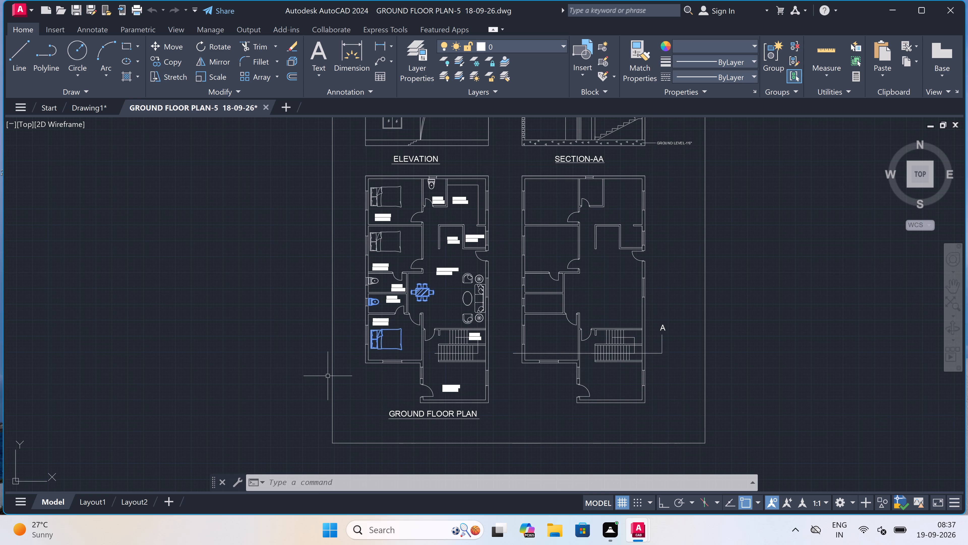
pyautogui.hotkey('ctrl', 'c')
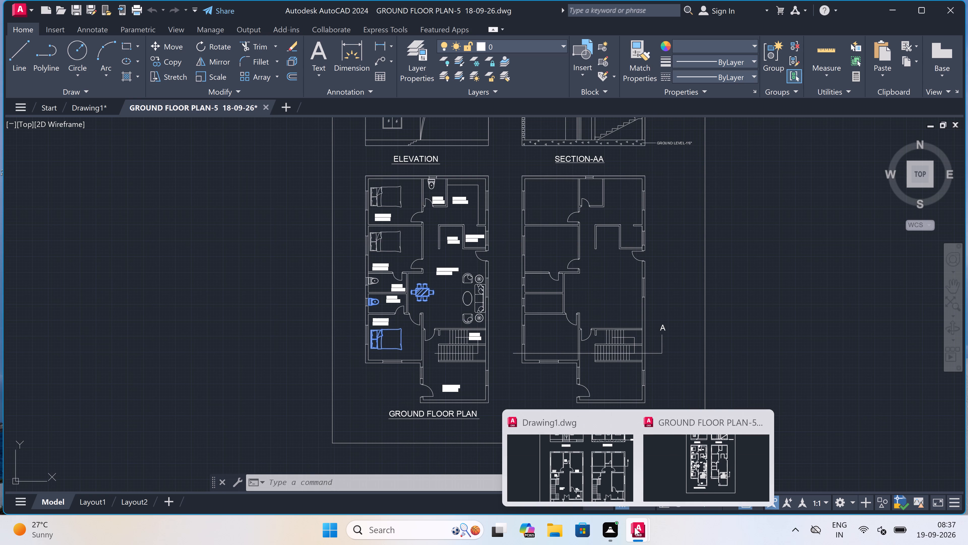
# Switch to Drawing1 and paste the copied furniture in the empty space outside the frame, beside the ground floor plan.
pyautogui.click(610, 471)
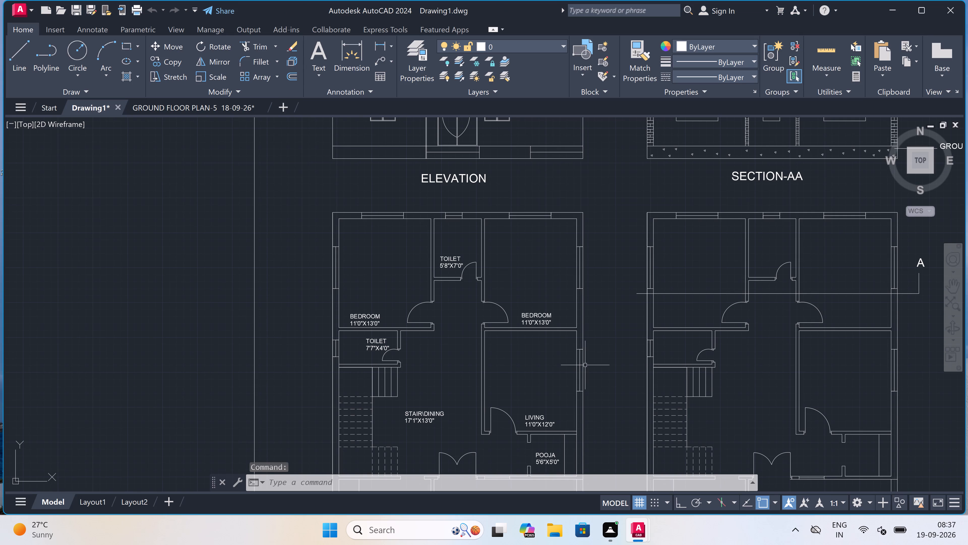
pyautogui.hotkey('ctrl', 'v')
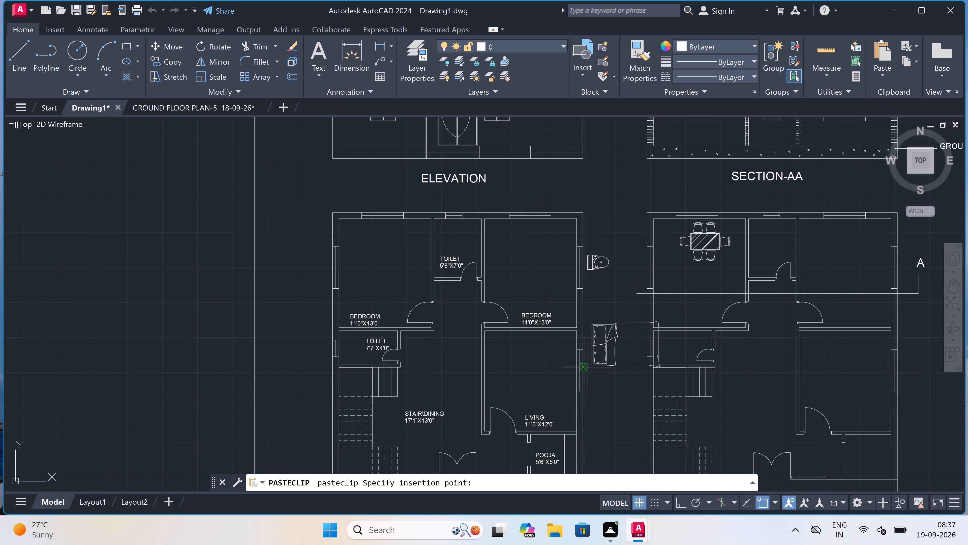
pyautogui.scroll(-2, 370, 345)
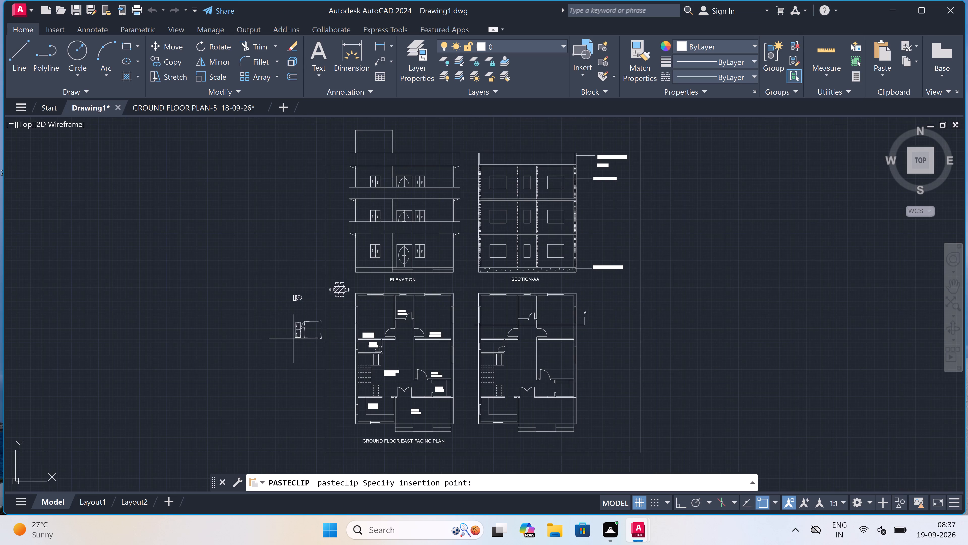
pyautogui.scroll(1, 259, 346)
pyautogui.click(259, 346)
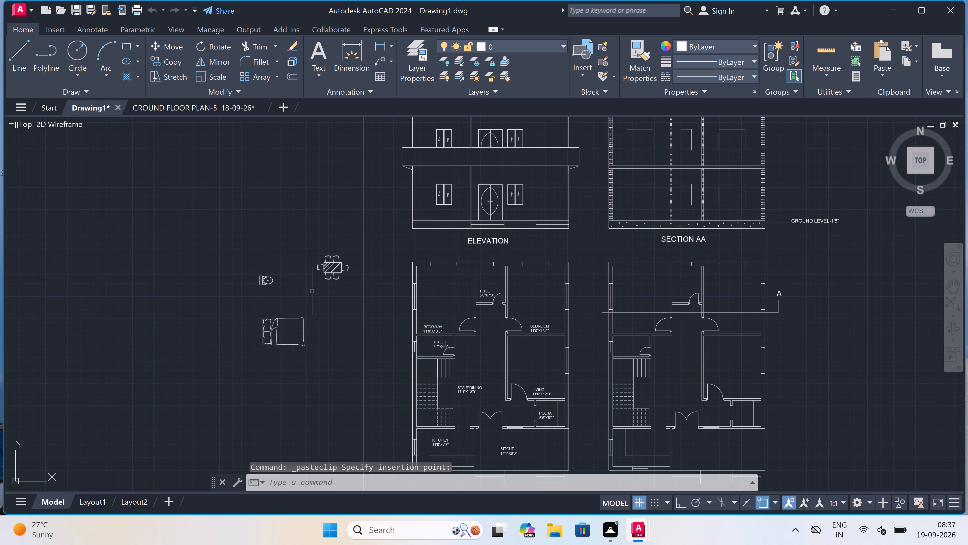
# Scale the pasted dining table set down freehand to a little over half its size.
pyautogui.scroll(1, 312, 291)
pyautogui.scroll(2, 372, 226)
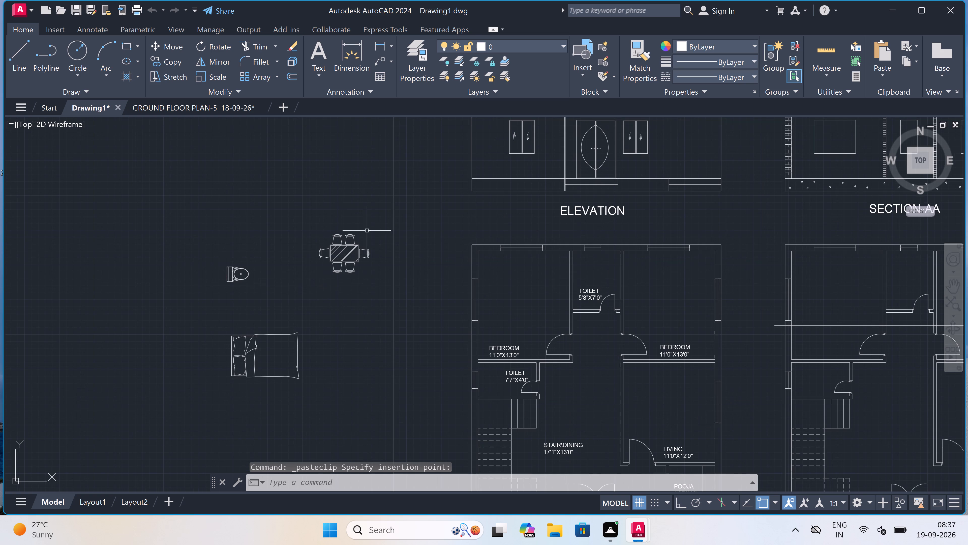
pyautogui.moveTo(377, 225); pyautogui.dragTo(369, 242)
pyautogui.click(184, 412)
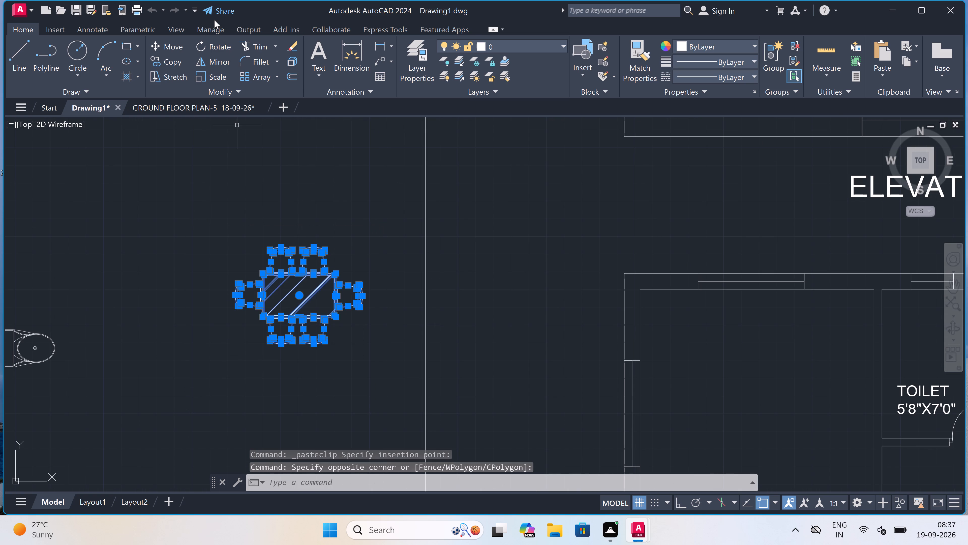
pyautogui.click(204, 78)
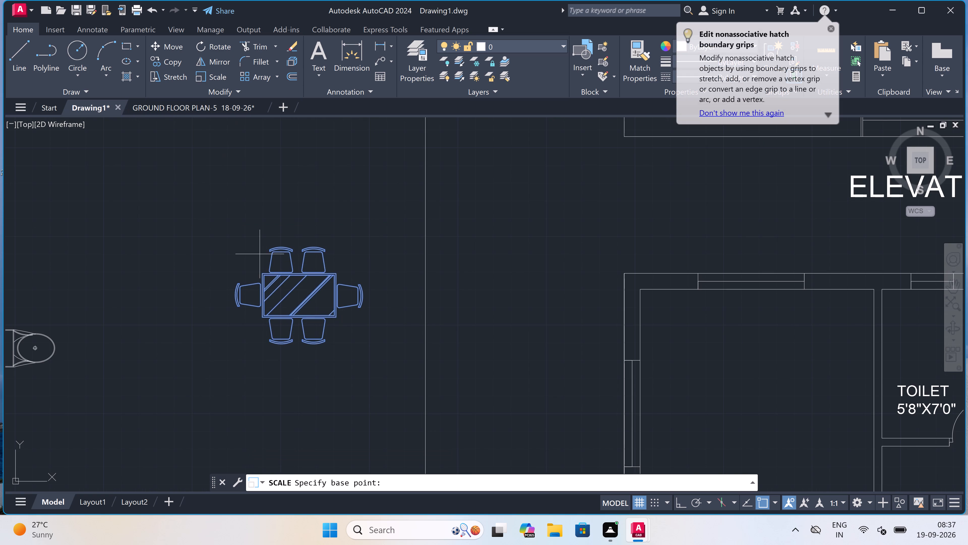
pyautogui.click(270, 280)
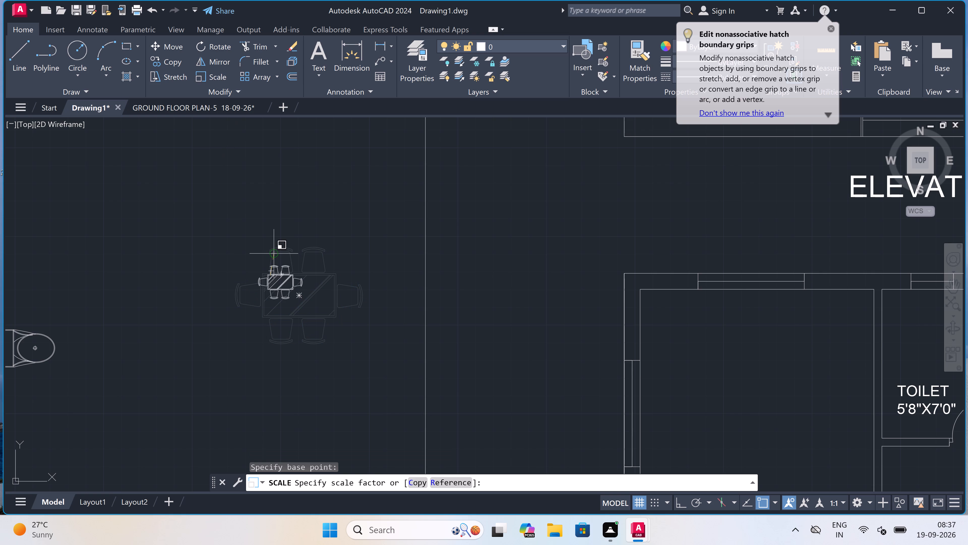
pyautogui.click(281, 239)
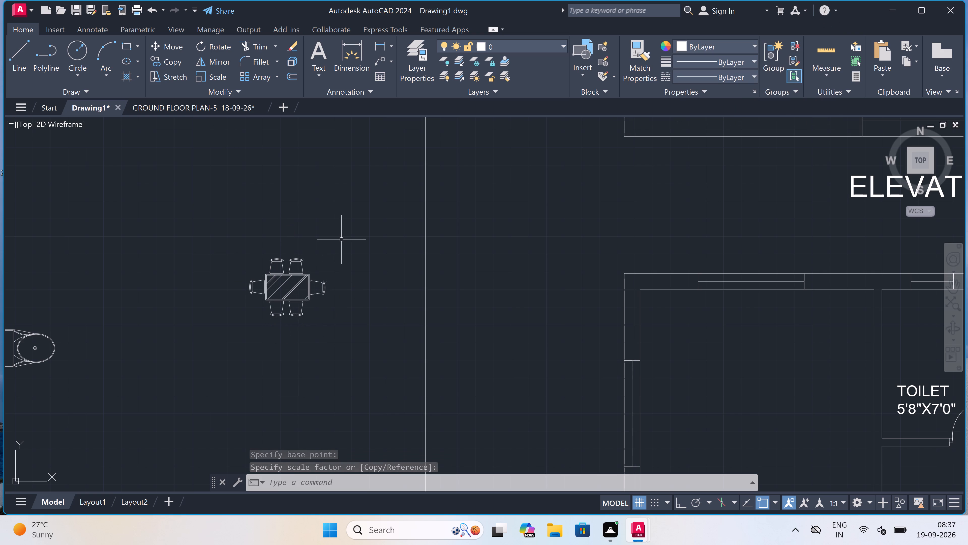
# Move the reduced dining table set into the STAIR\DINING room, between the dashed stair treads and the room label.
pyautogui.moveTo(343, 239); pyautogui.dragTo(302, 285)
pyautogui.moveTo(169, 346); pyautogui.dragTo(174, 343)
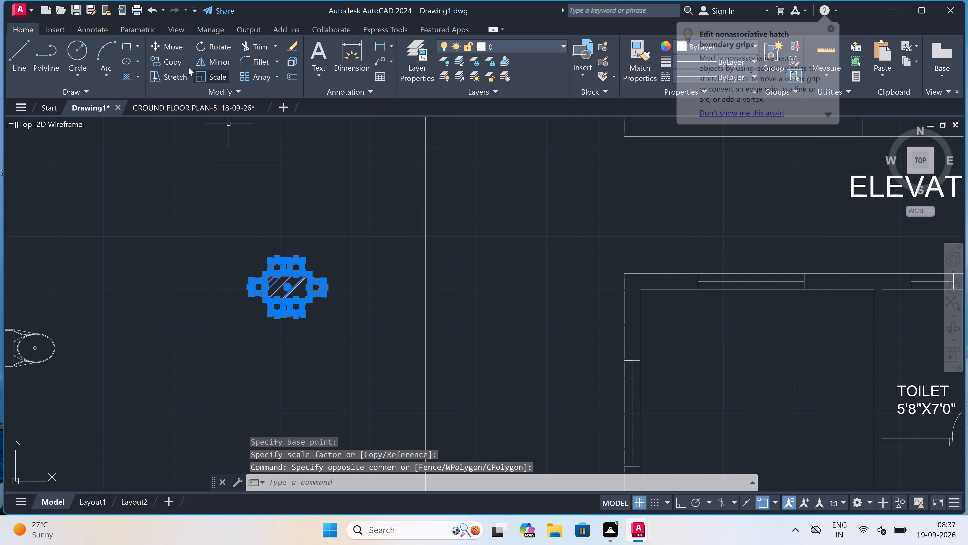
pyautogui.click(170, 41)
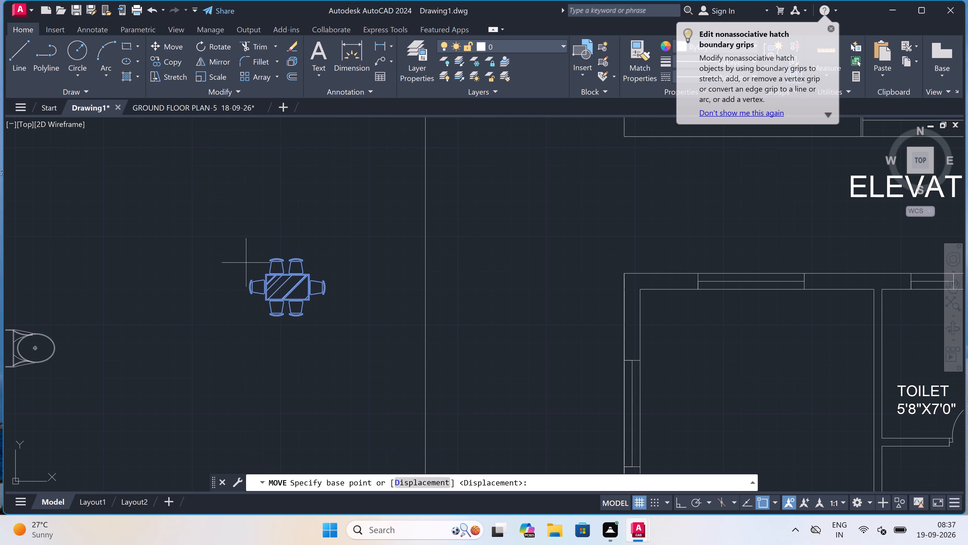
pyautogui.click(284, 289)
pyautogui.scroll(-4, 385, 269)
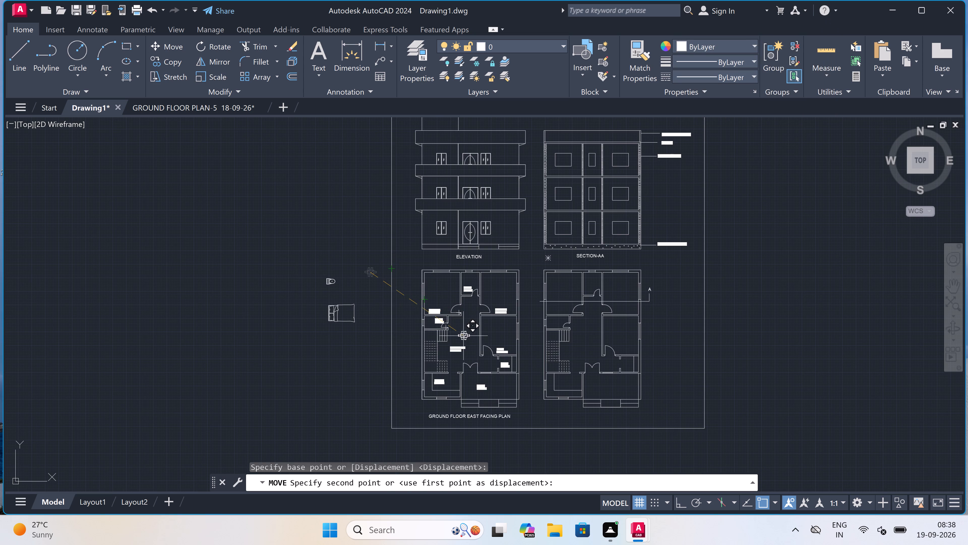
pyautogui.scroll(3, 464, 337)
pyautogui.scroll(-1, 427, 347)
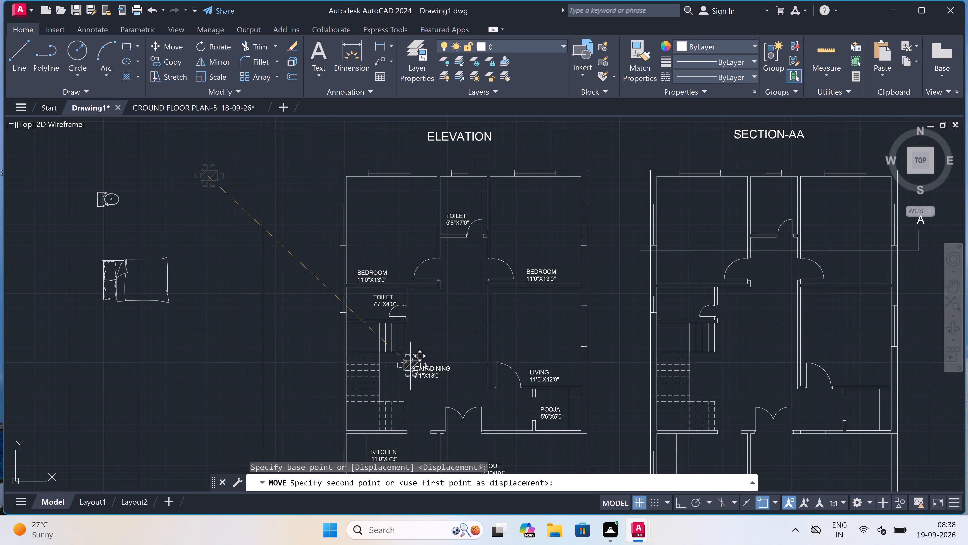
pyautogui.scroll(3, 401, 380)
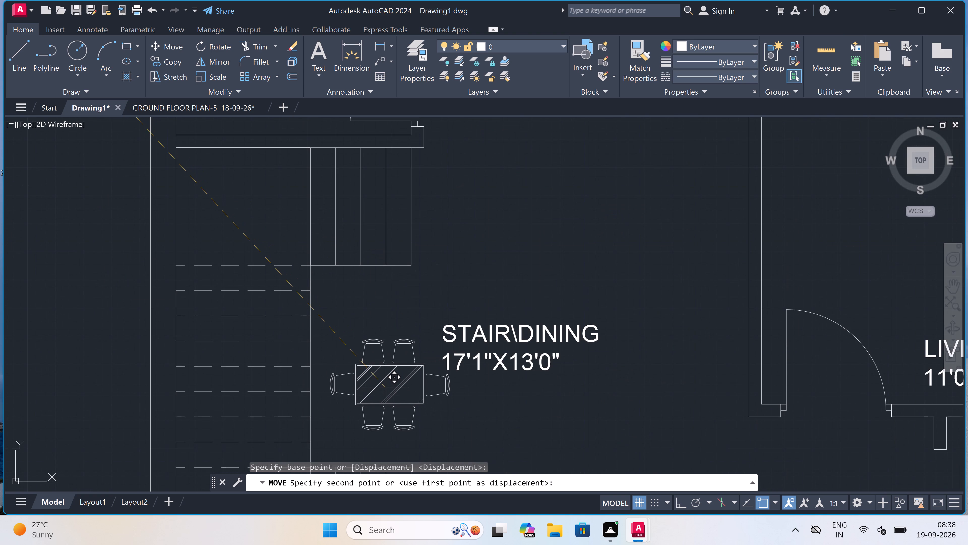
pyautogui.click(385, 397)
pyautogui.scroll(-5, 404, 330)
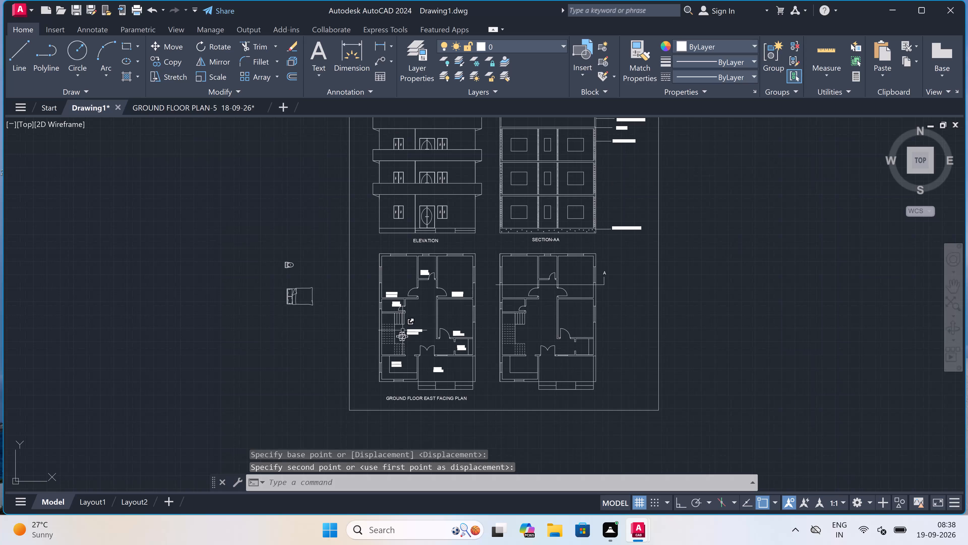
pyautogui.scroll(2, 271, 274)
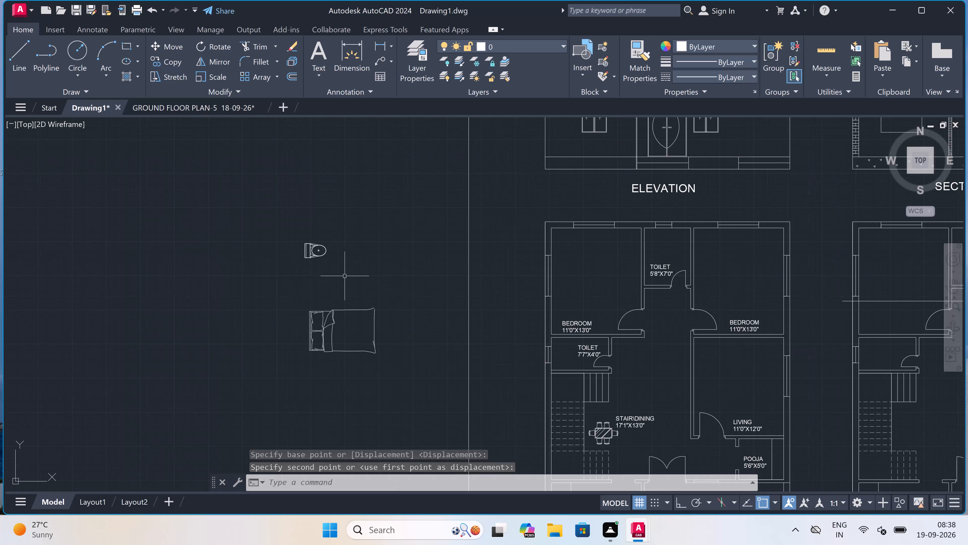
# Rotate the pasted WC outside the frame by 270 degrees so its tank points up the sheet.
pyautogui.moveTo(340, 218); pyautogui.dragTo(337, 226)
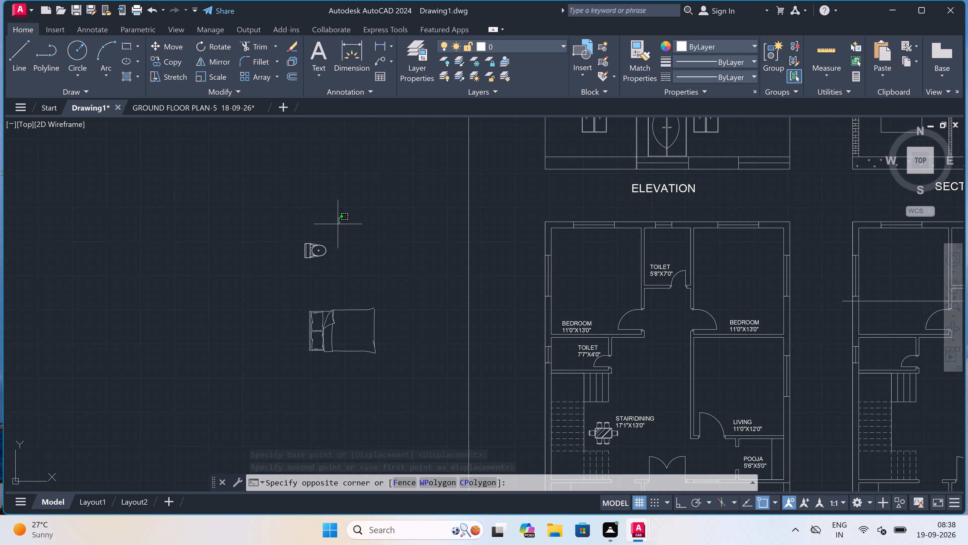
pyautogui.click(270, 270)
pyautogui.scroll(1, 288, 199)
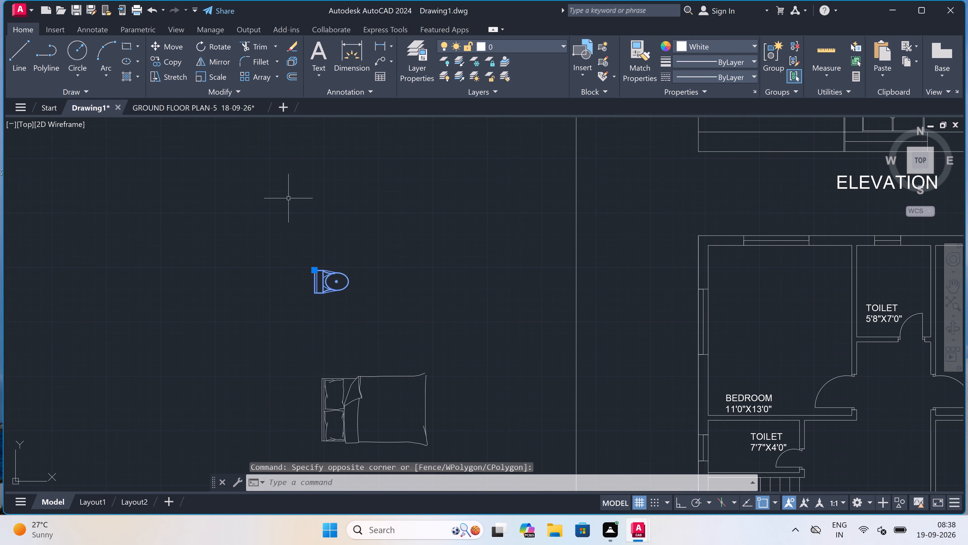
pyautogui.click(205, 45)
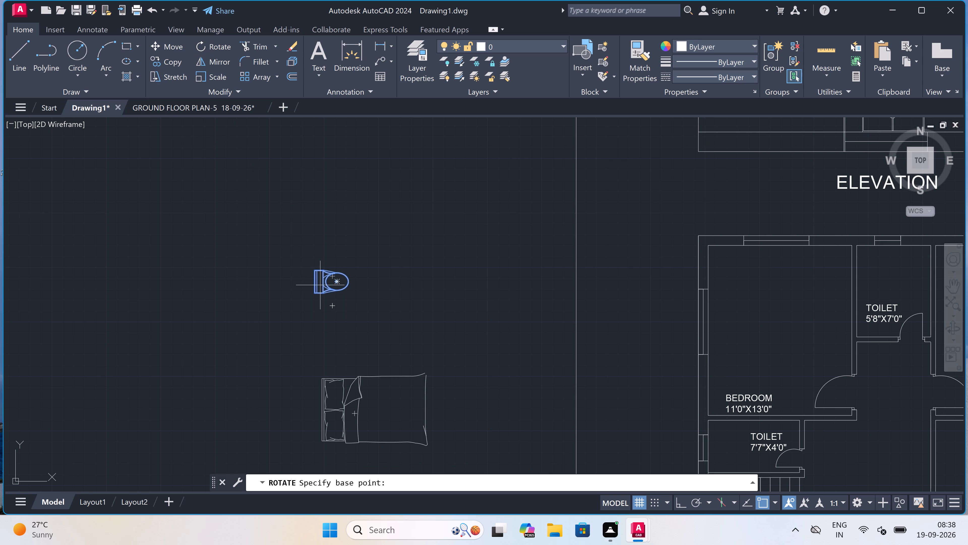
pyautogui.moveTo(319, 275); pyautogui.dragTo(319, 271)
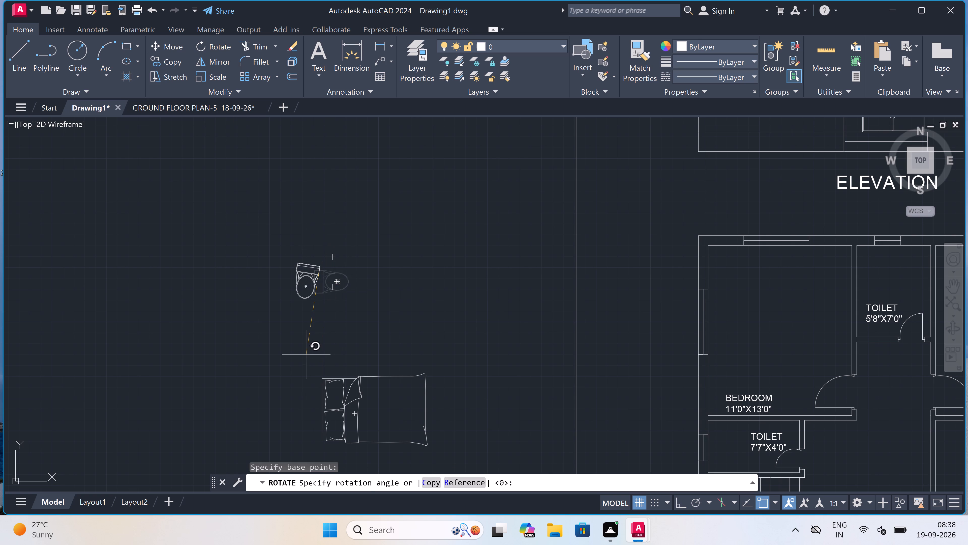
pyautogui.press('F8')
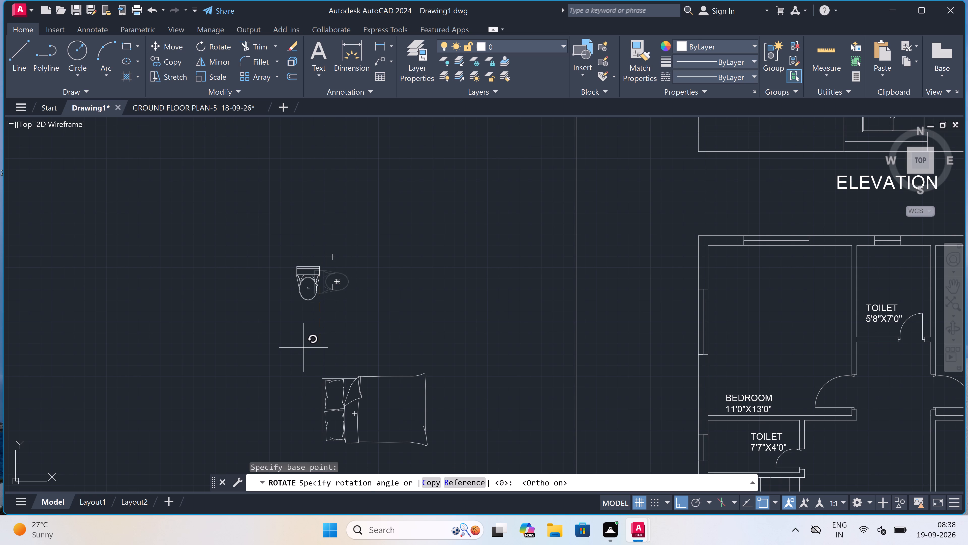
pyautogui.click(306, 339)
# Copy the rotated WC into the ground floor's 5'8"X7'0" toilet, its tank's back against the upper wall below the window.
pyautogui.moveTo(352, 244); pyautogui.dragTo(335, 254)
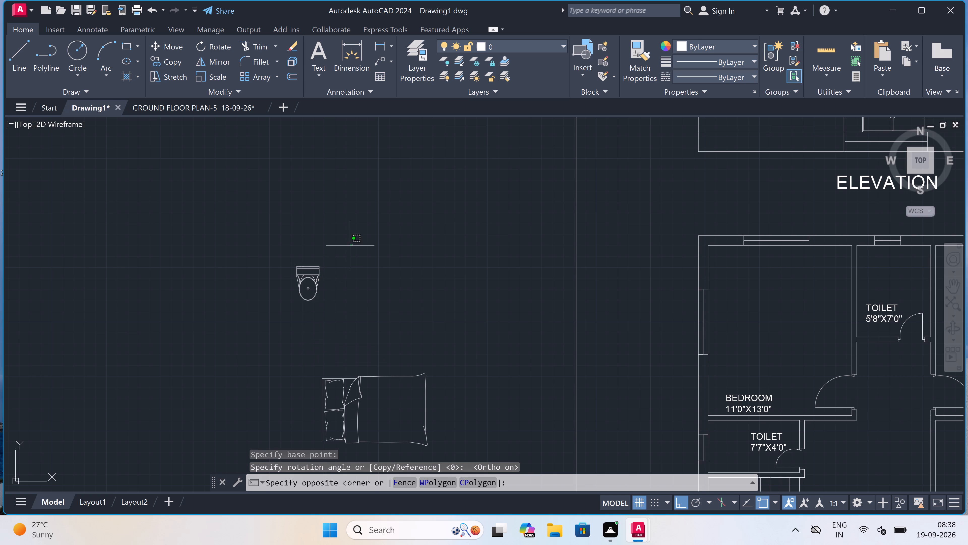
pyautogui.click(188, 348)
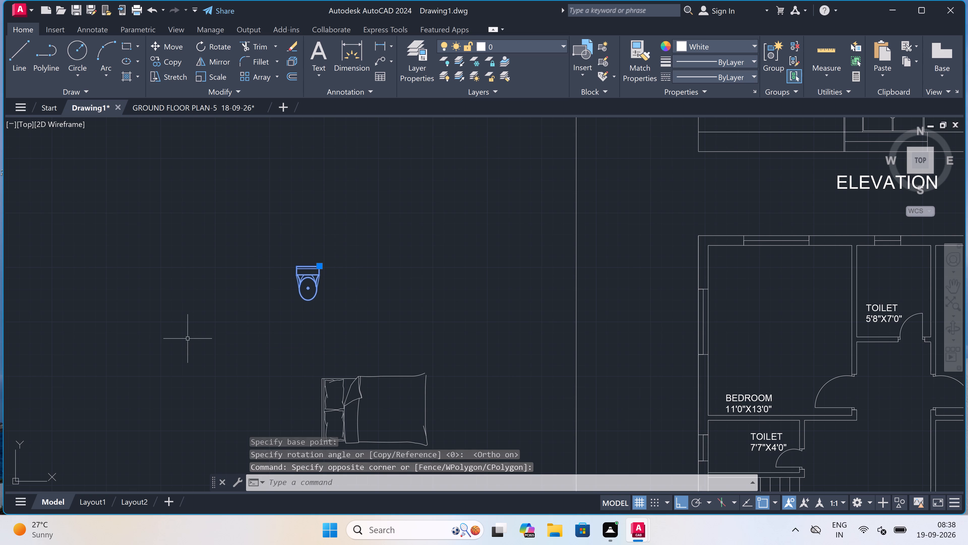
pyautogui.click(161, 56)
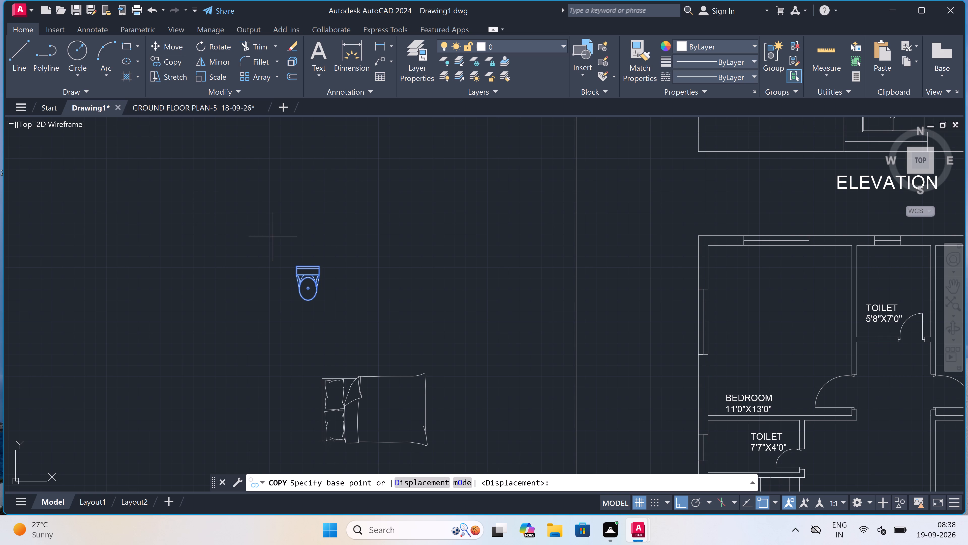
pyautogui.scroll(3, 316, 273)
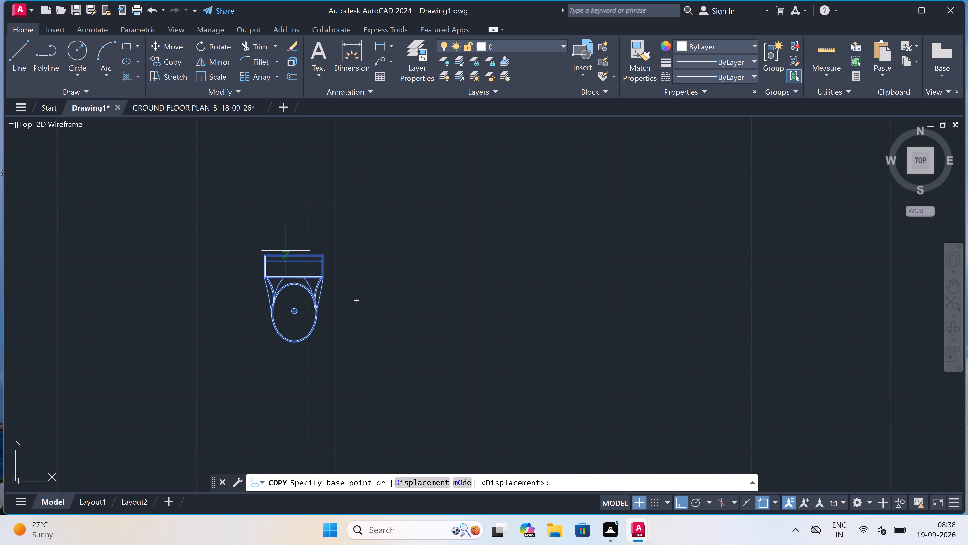
pyautogui.moveTo(290, 254); pyautogui.dragTo(293, 247)
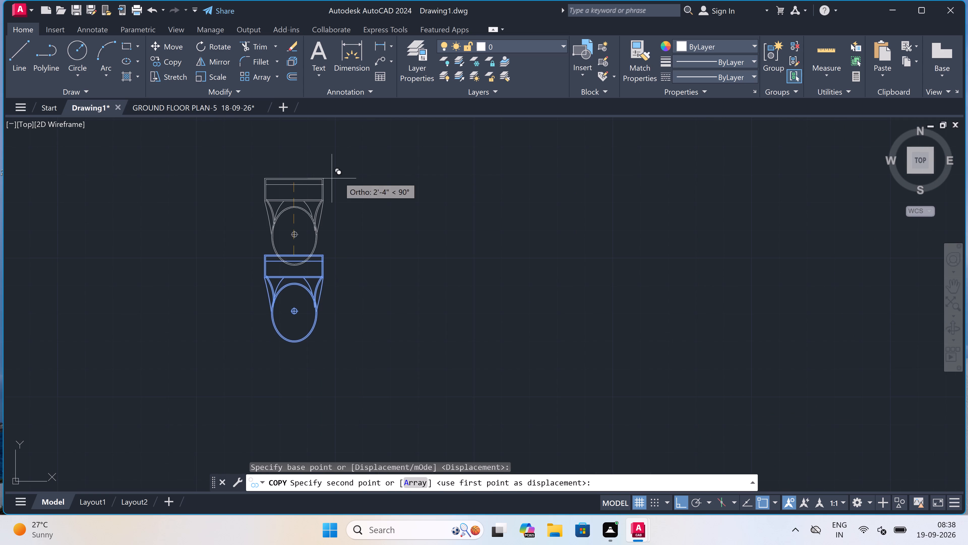
pyautogui.press('F8')
pyautogui.scroll(-4, 351, 184)
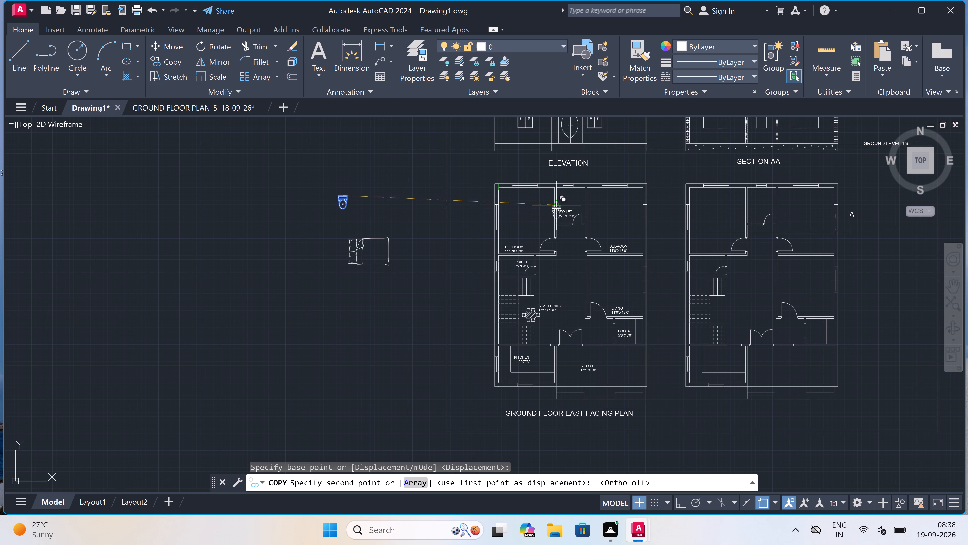
pyautogui.scroll(6, 571, 193)
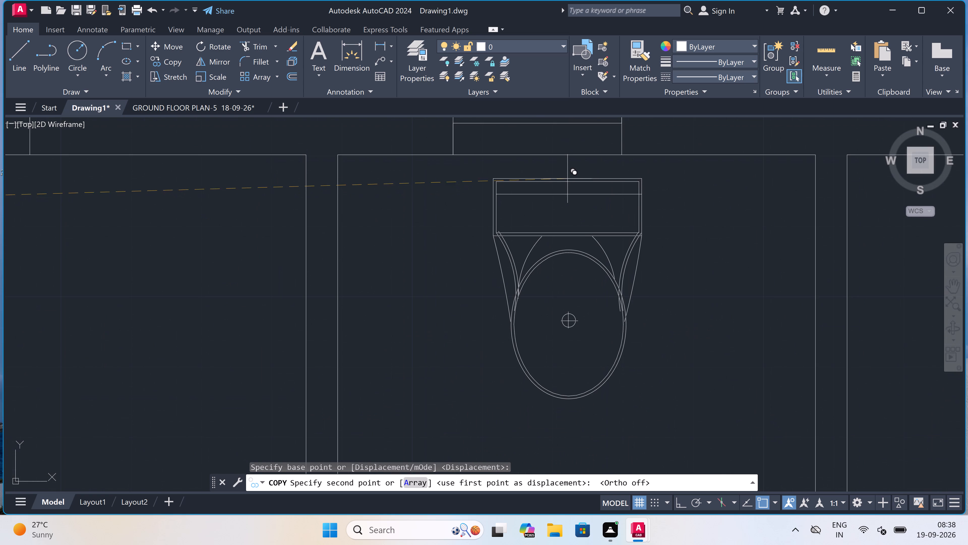
pyautogui.click(568, 159)
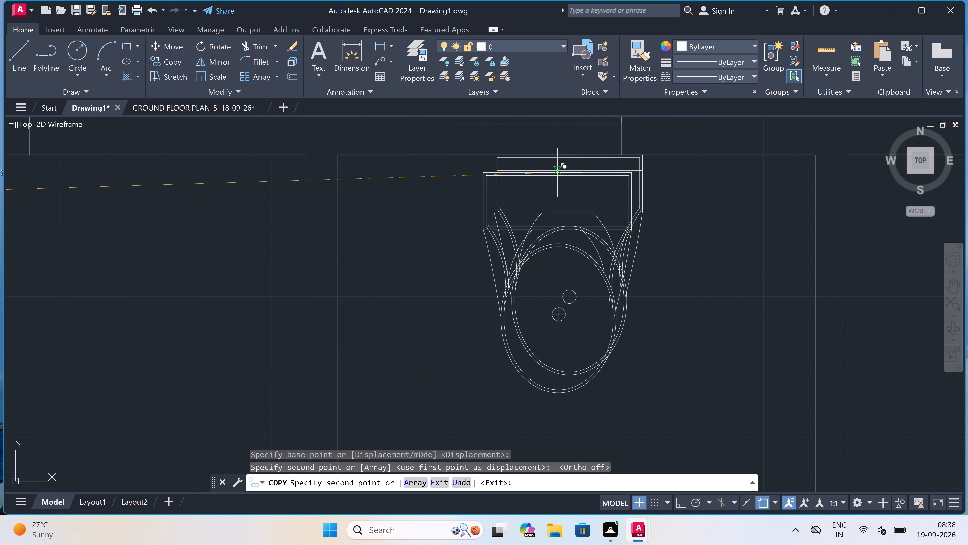
pyautogui.scroll(-7, 557, 173)
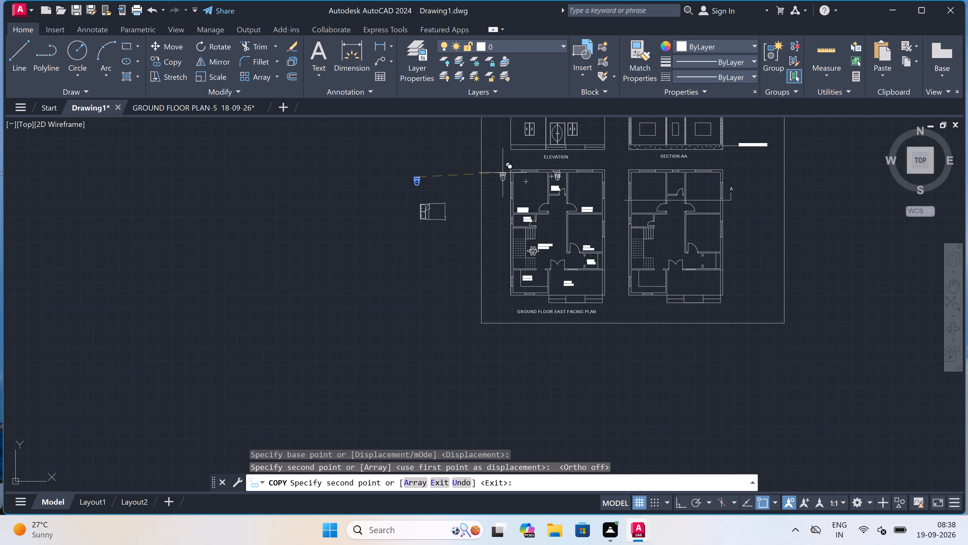
pyautogui.press('Escape')
# Rotate the original WC outside the frame by 90 degrees so its tank faces away from the plan.
pyautogui.scroll(2, 453, 170)
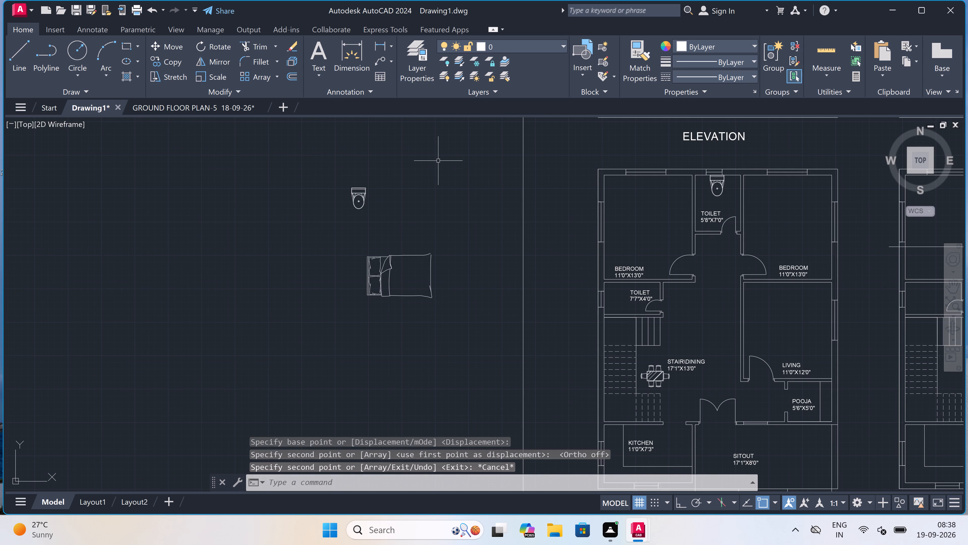
pyautogui.click(438, 161)
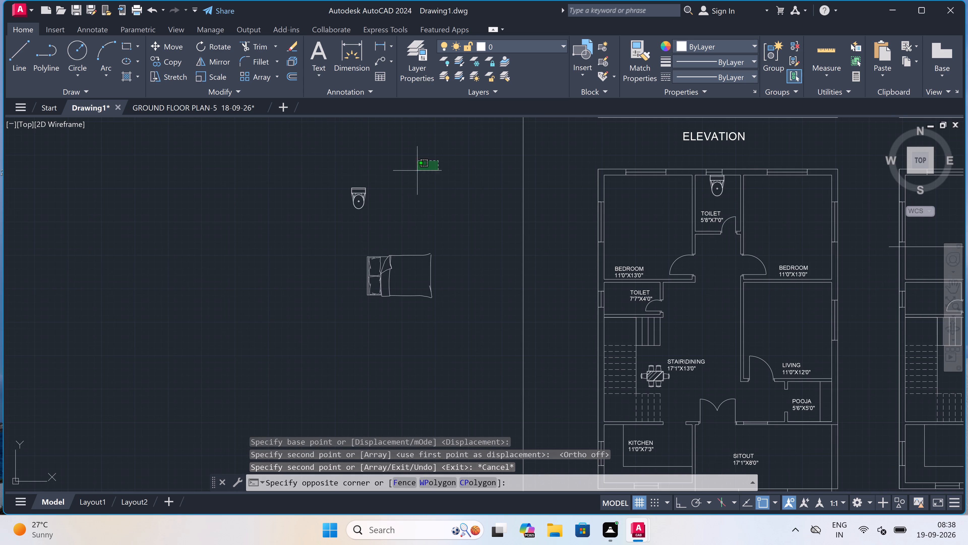
pyautogui.click(300, 213)
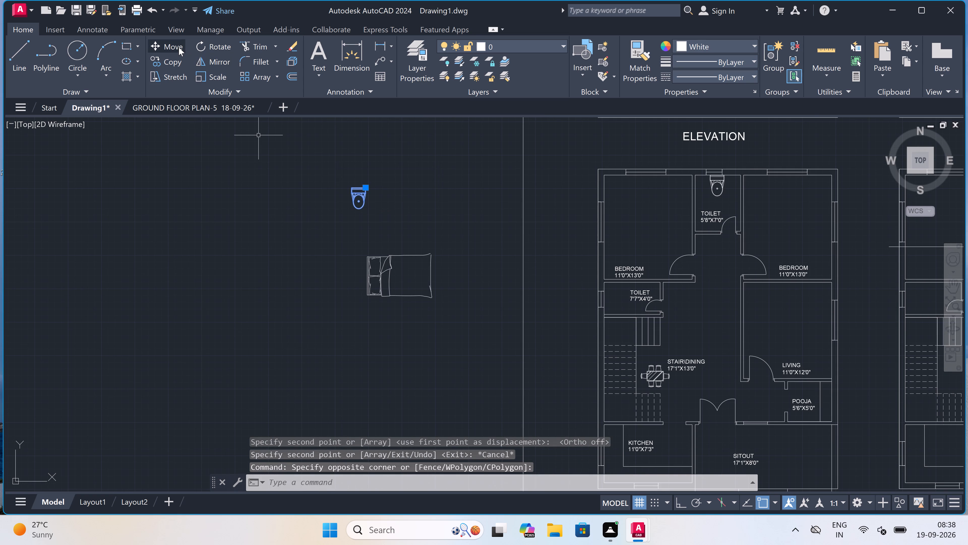
pyautogui.click(207, 48)
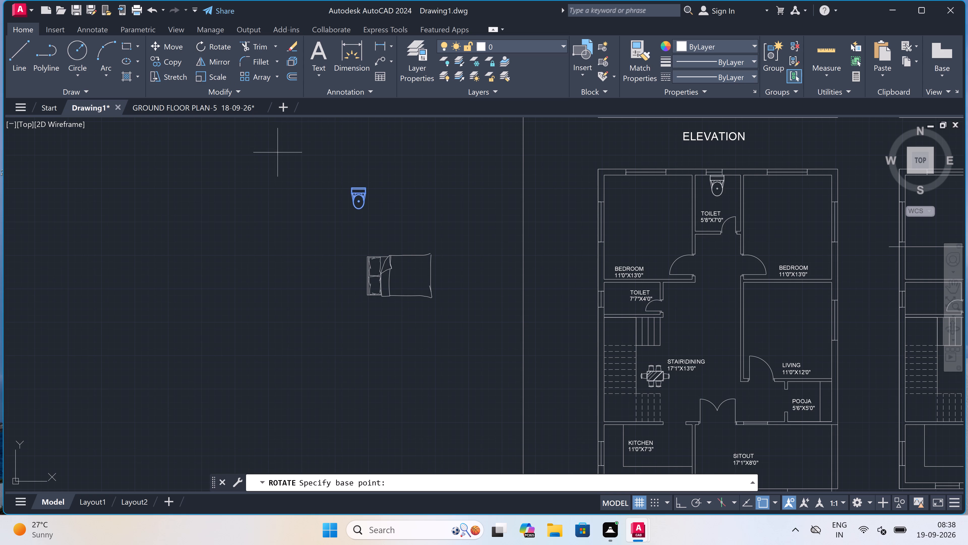
pyautogui.scroll(1, 284, 156)
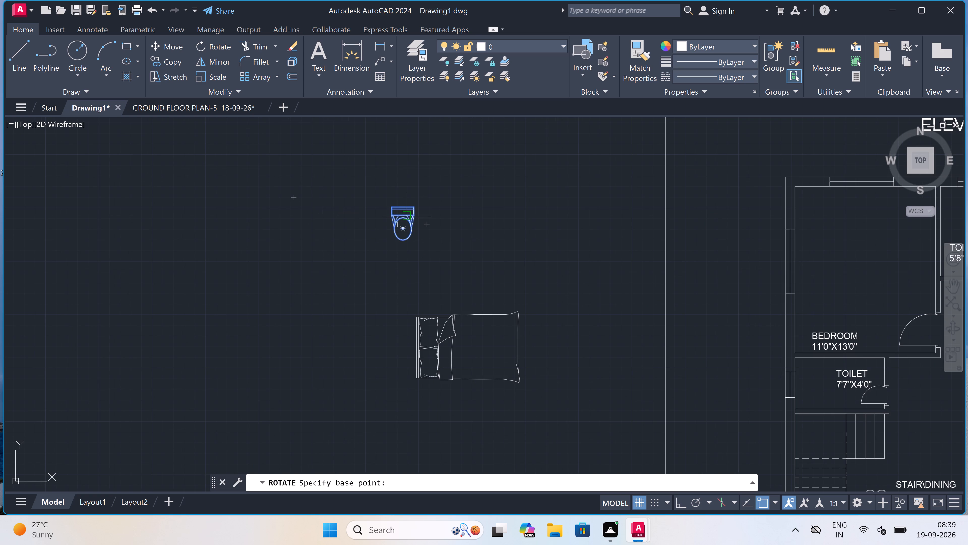
pyautogui.moveTo(403, 217); pyautogui.dragTo(407, 208)
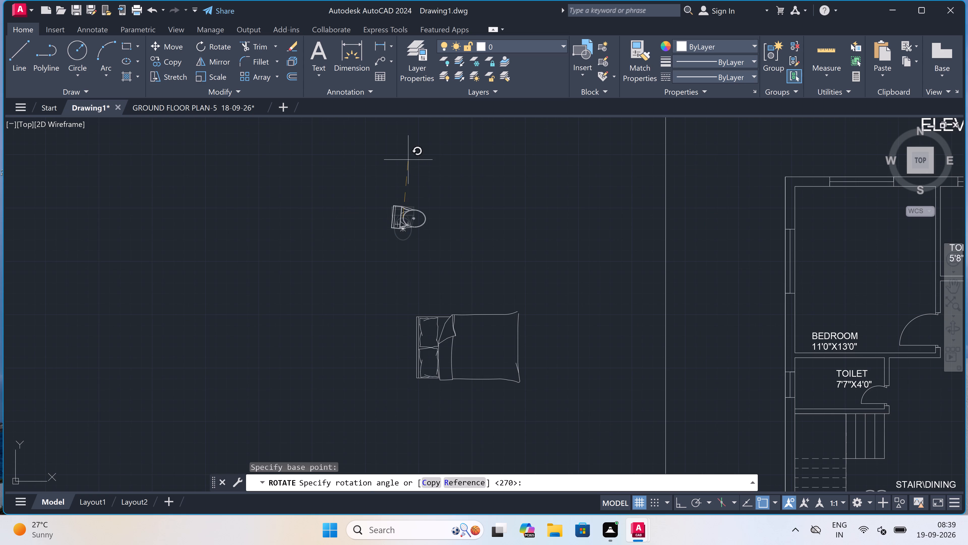
pyautogui.press('F8')
pyautogui.click(405, 161)
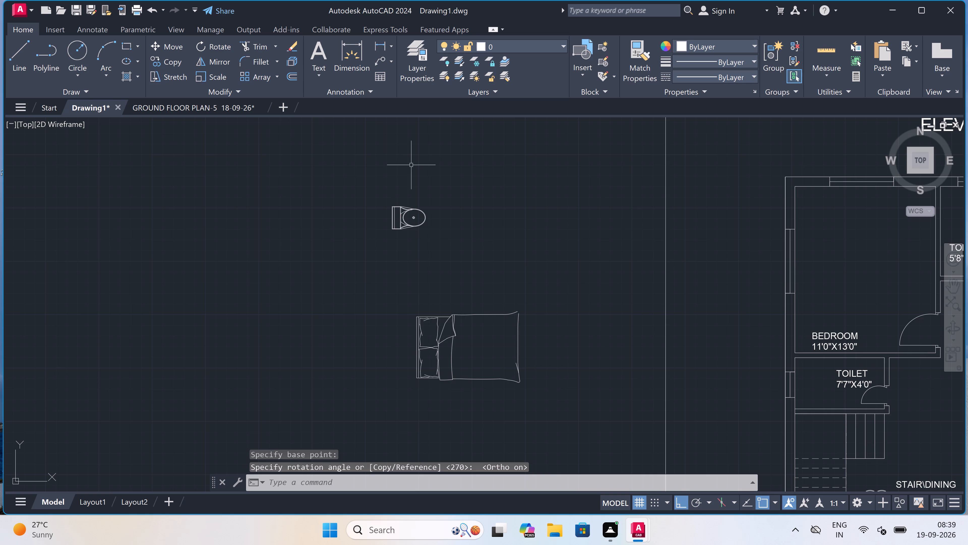
# Move the original WC into the 7'7"X4'0" toilet, its tank's back against the outer wall at the window.
pyautogui.click(435, 185)
pyautogui.click(322, 242)
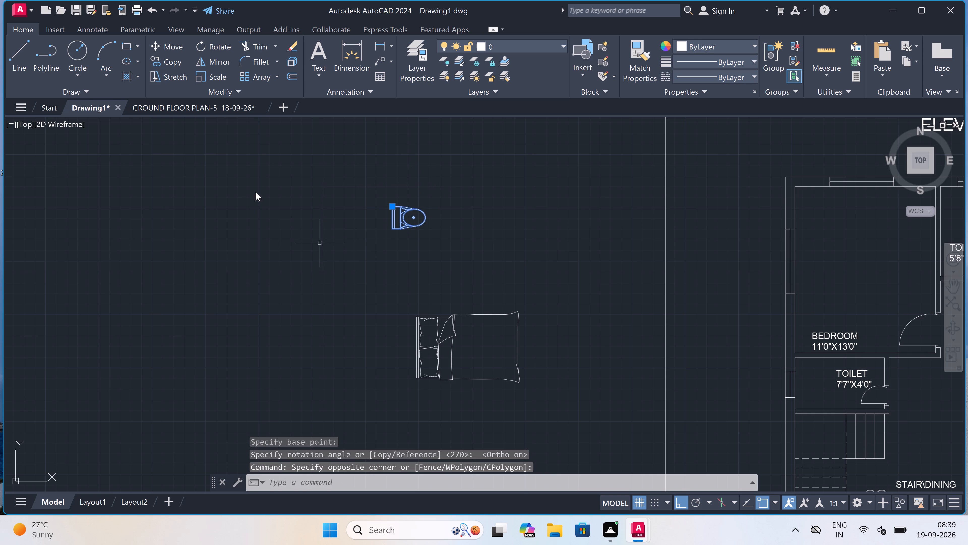
pyautogui.click(158, 46)
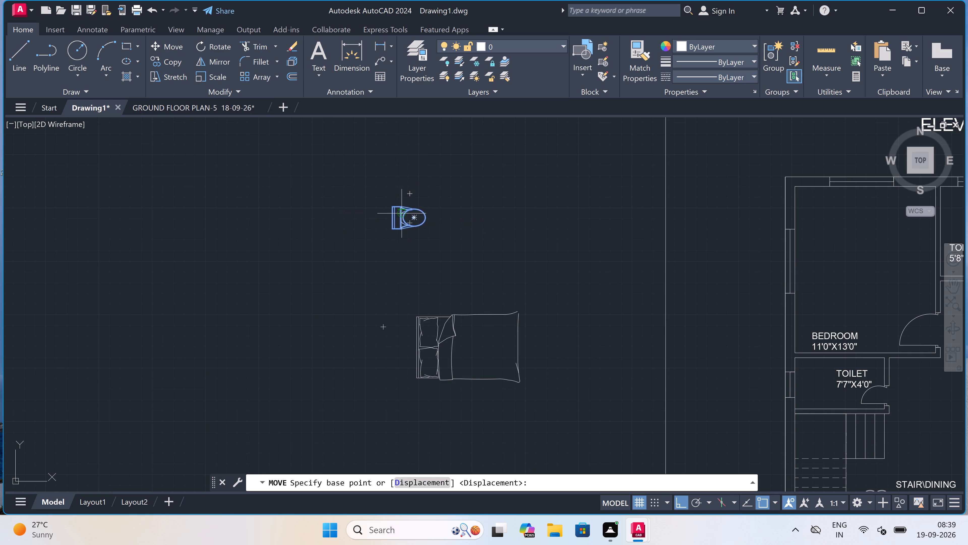
pyautogui.scroll(2, 398, 211)
pyautogui.moveTo(381, 222); pyautogui.dragTo(377, 224)
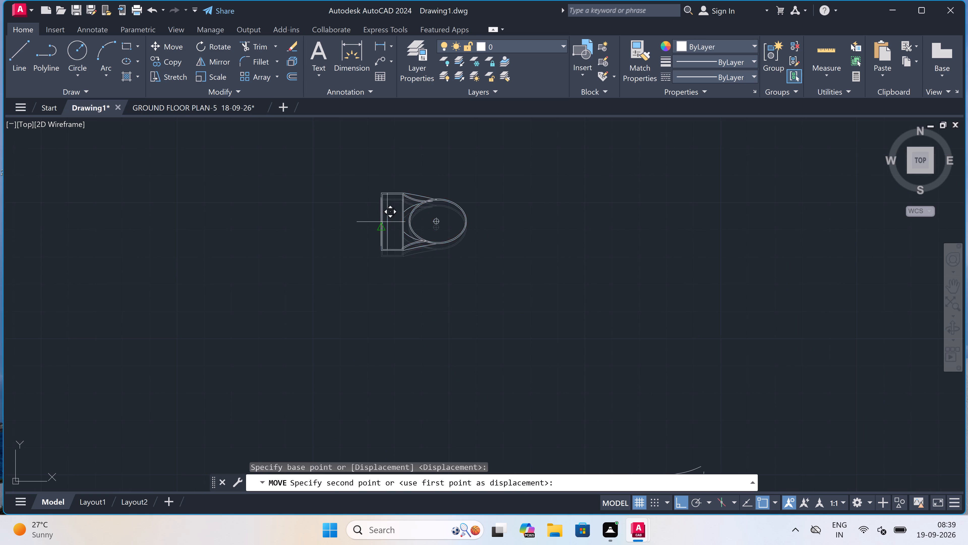
pyautogui.moveTo(377, 224); pyautogui.dragTo(375, 225)
pyautogui.press('F8')
pyautogui.scroll(-5, 320, 241)
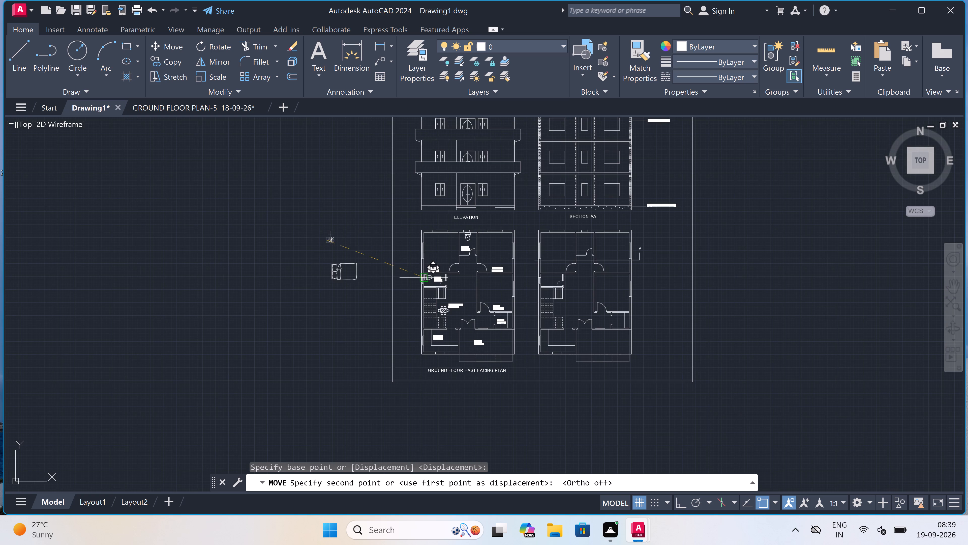
pyautogui.scroll(7, 424, 279)
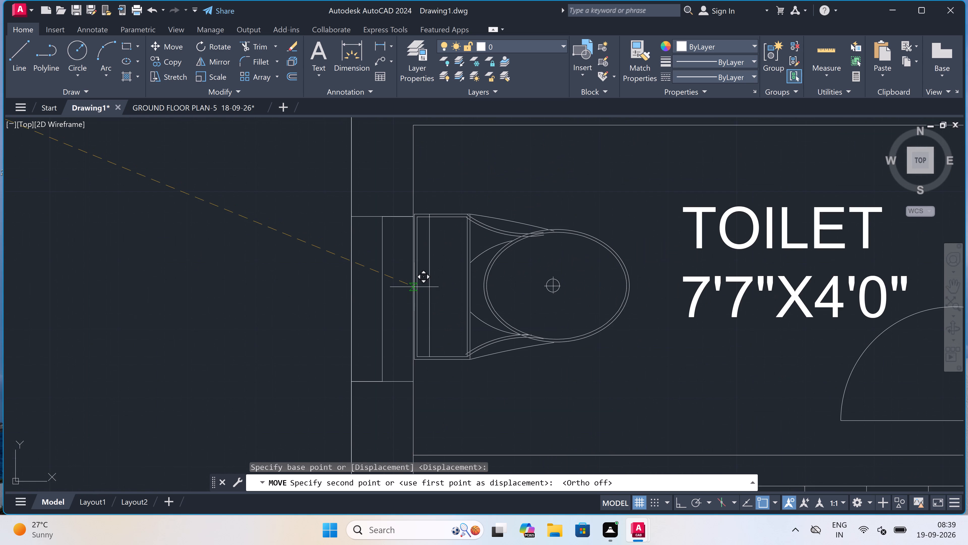
pyautogui.scroll(2, 417, 286)
pyautogui.click(417, 286)
# Rotate the bed outside the frame 90 degrees clockwise so its pillows are at the upper end.
pyautogui.scroll(-2, 416, 283)
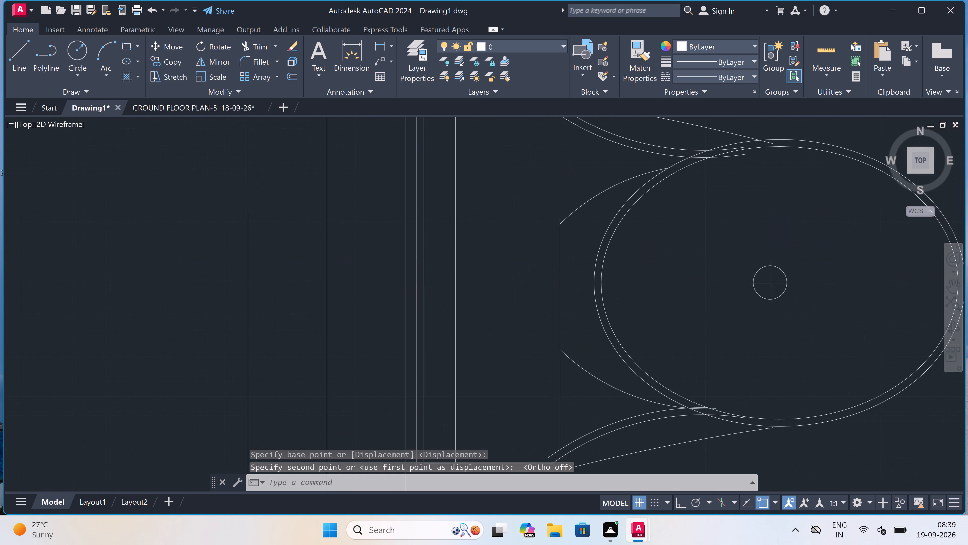
pyautogui.scroll(-6, 416, 283)
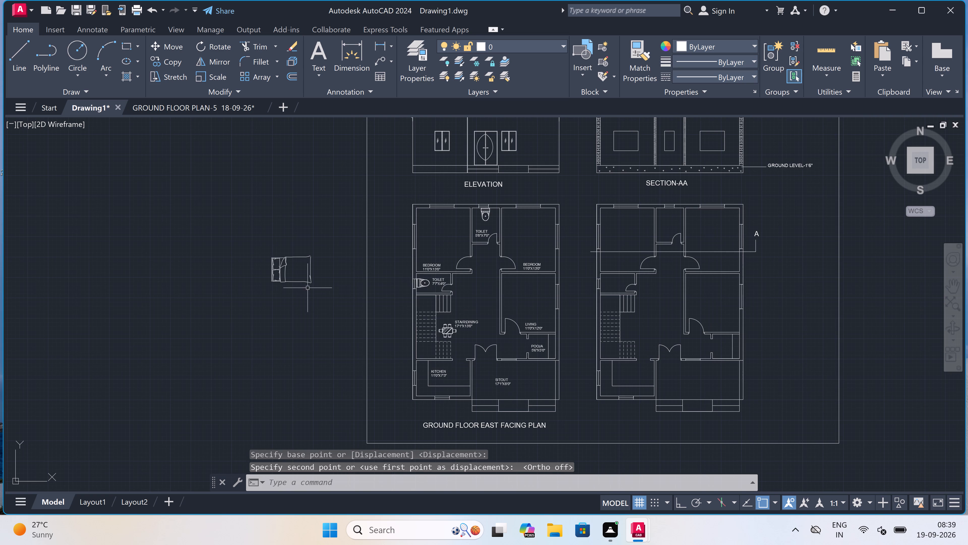
pyautogui.scroll(2, 240, 255)
pyautogui.scroll(-1, 398, 230)
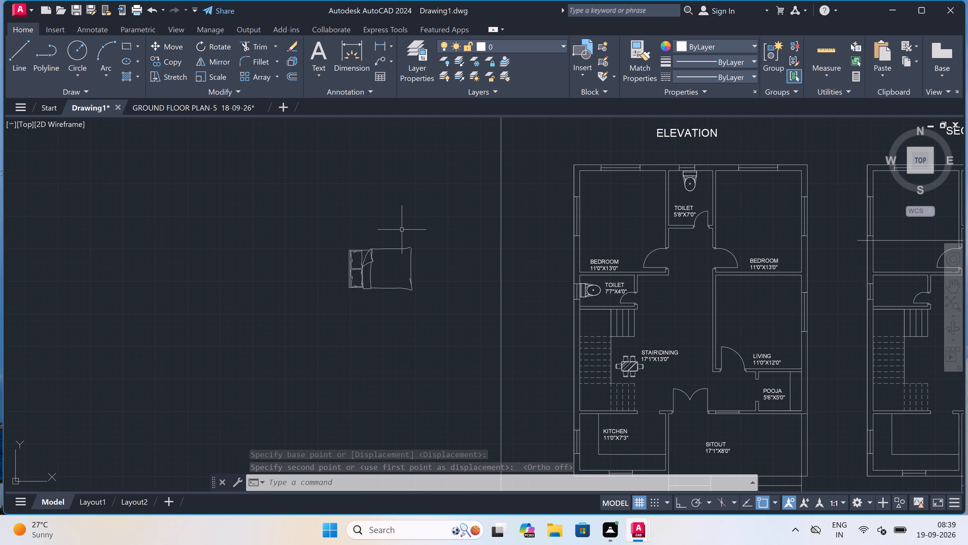
pyautogui.moveTo(439, 230); pyautogui.dragTo(432, 238)
pyautogui.click(289, 326)
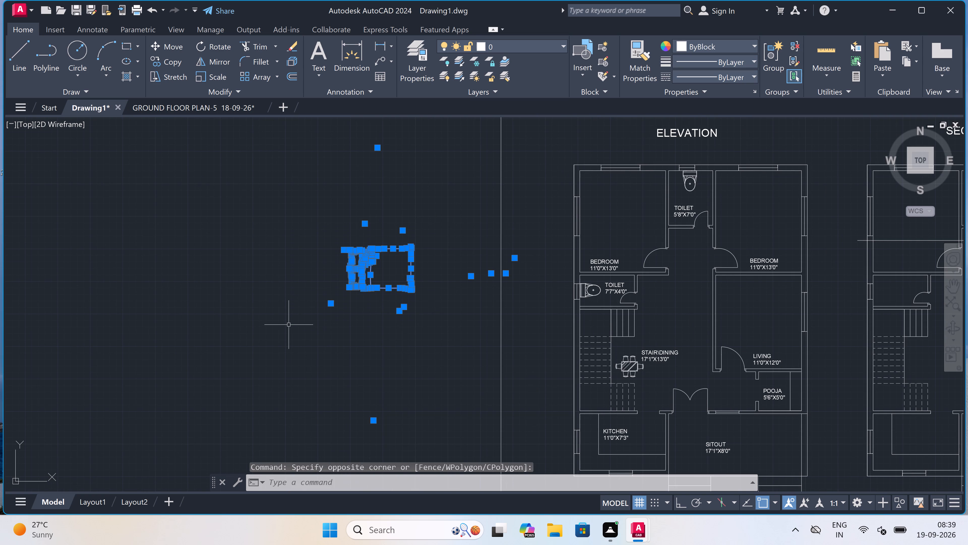
pyautogui.click(198, 45)
pyautogui.click(410, 266)
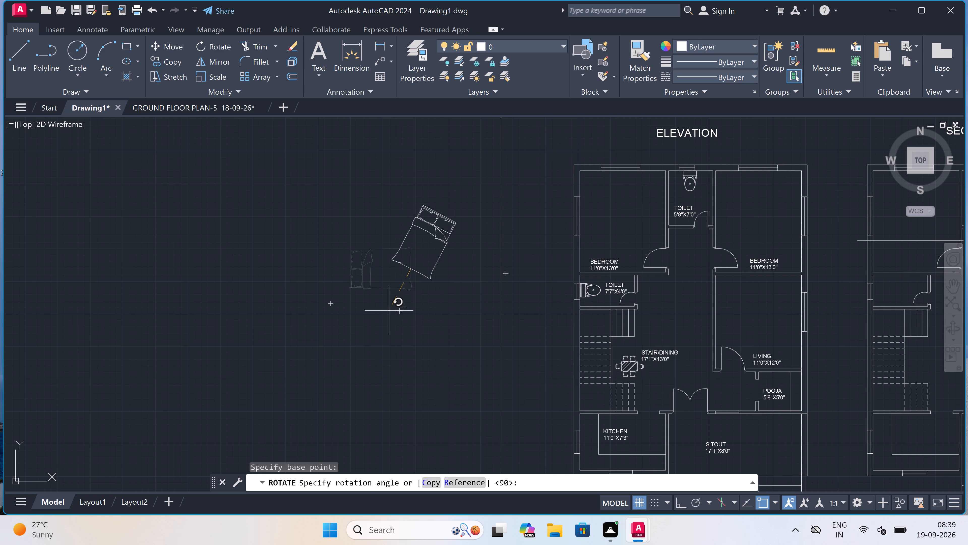
pyautogui.press('F8')
pyautogui.click(390, 307)
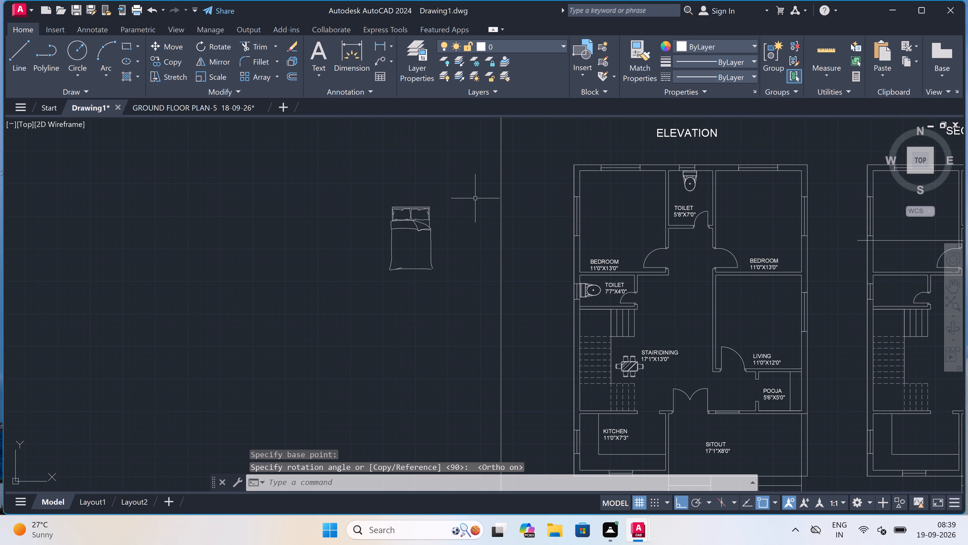
# Copy the bed outside the frame into both 11'0"X13'0" bedrooms of the ground floor, headboards near the upper wall below the windows.
pyautogui.moveTo(467, 183); pyautogui.dragTo(451, 199)
pyautogui.click(290, 323)
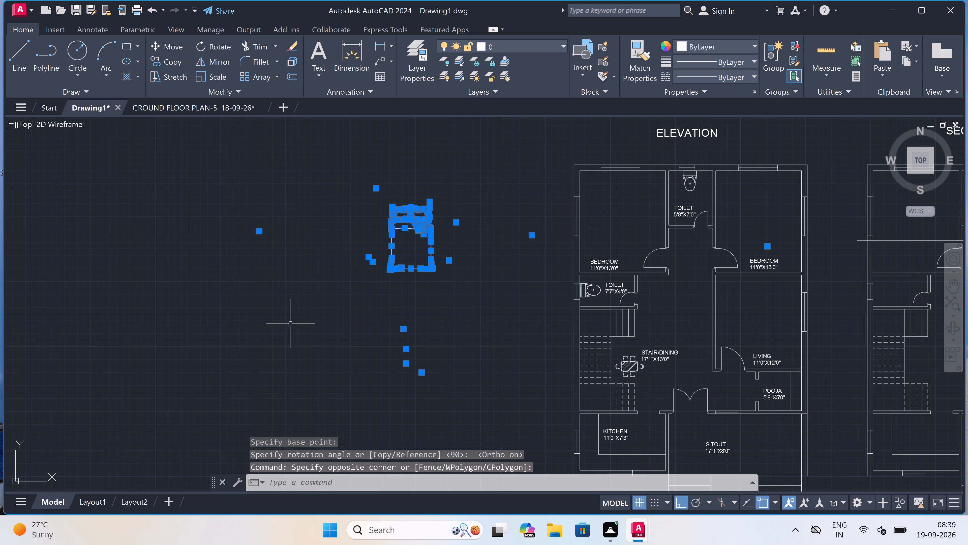
pyautogui.click(161, 63)
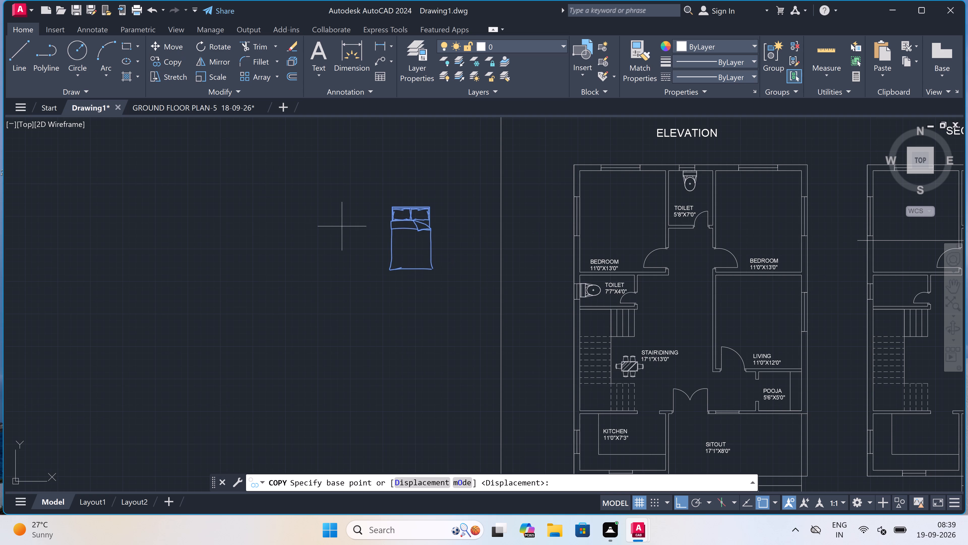
pyautogui.moveTo(412, 212); pyautogui.dragTo(413, 207)
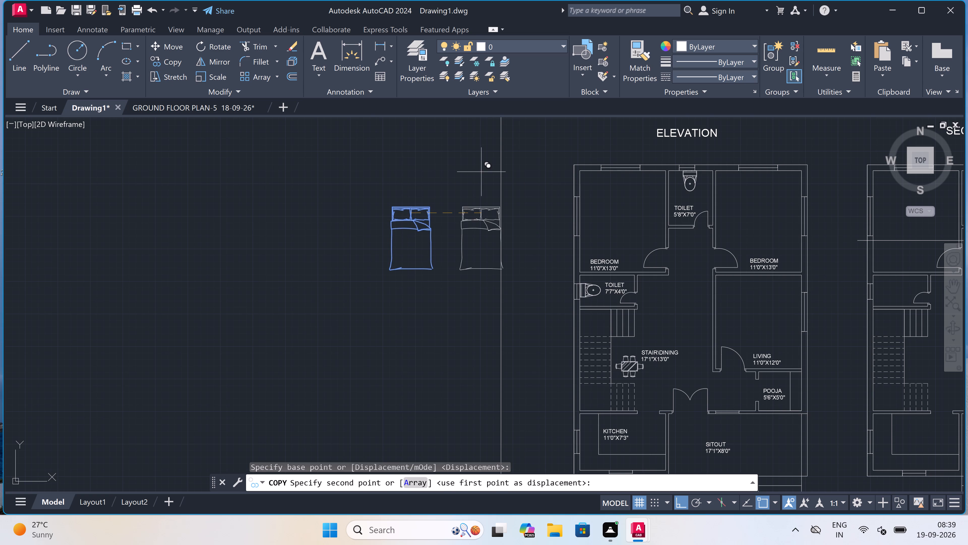
pyautogui.press('F8')
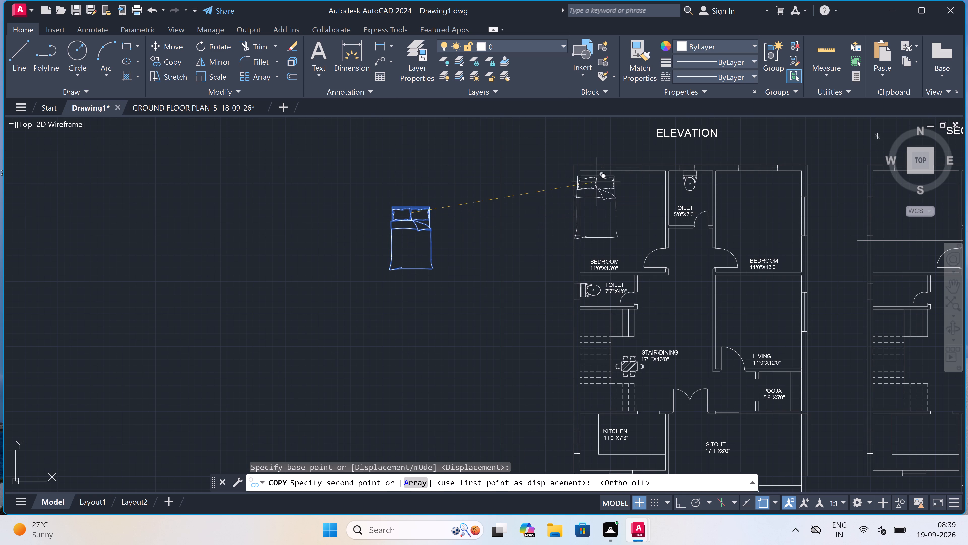
pyautogui.scroll(2, 596, 182)
pyautogui.click(656, 177)
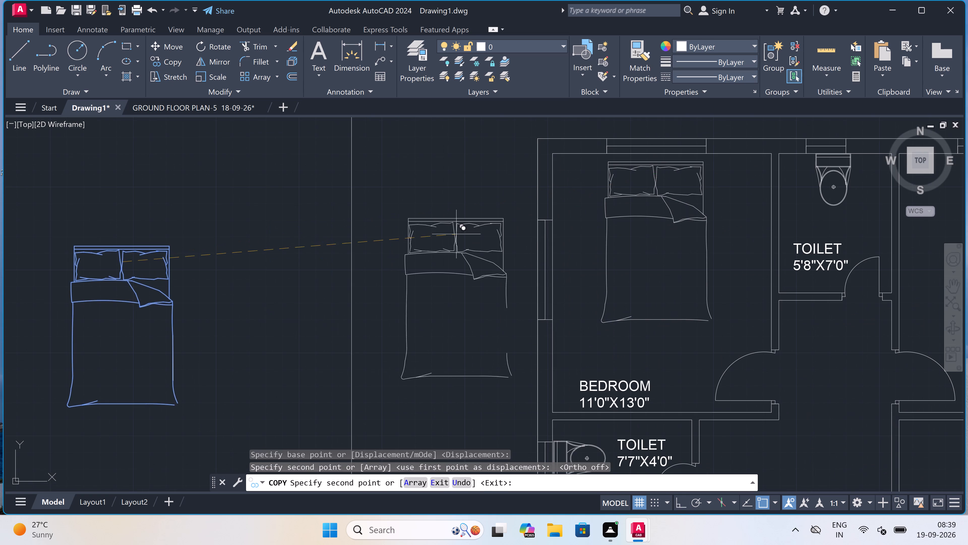
pyautogui.scroll(-3, 361, 237)
pyautogui.scroll(2, 593, 206)
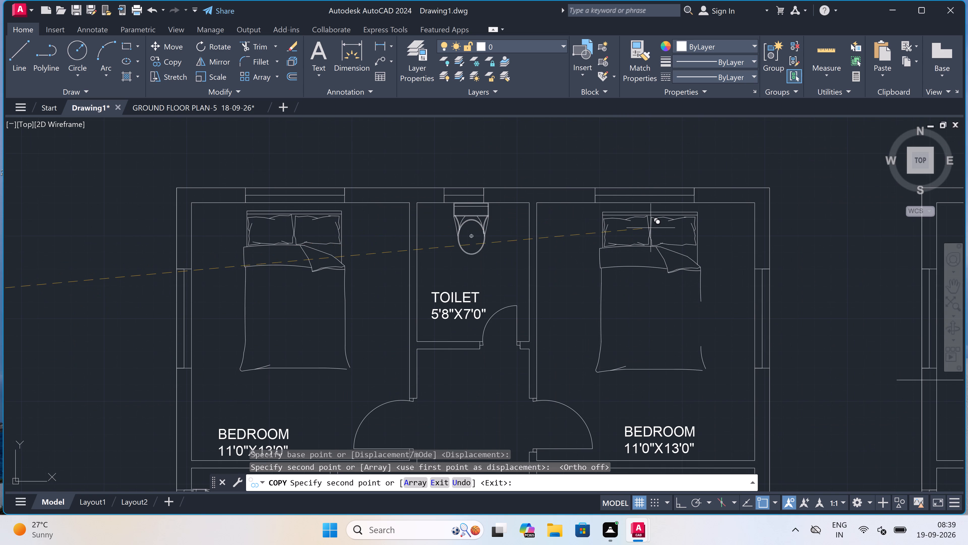
pyautogui.click(654, 225)
pyautogui.scroll(-5, 590, 209)
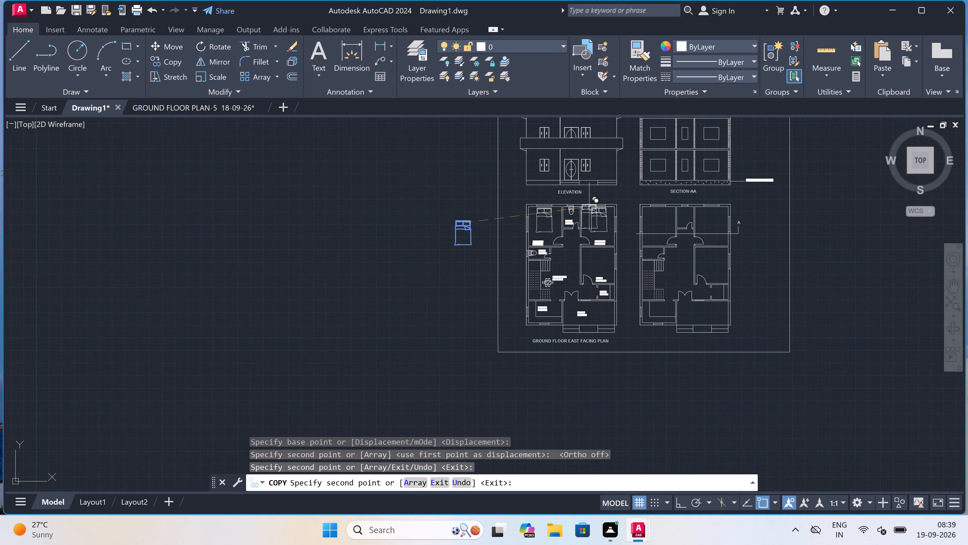
pyautogui.scroll(3, 600, 237)
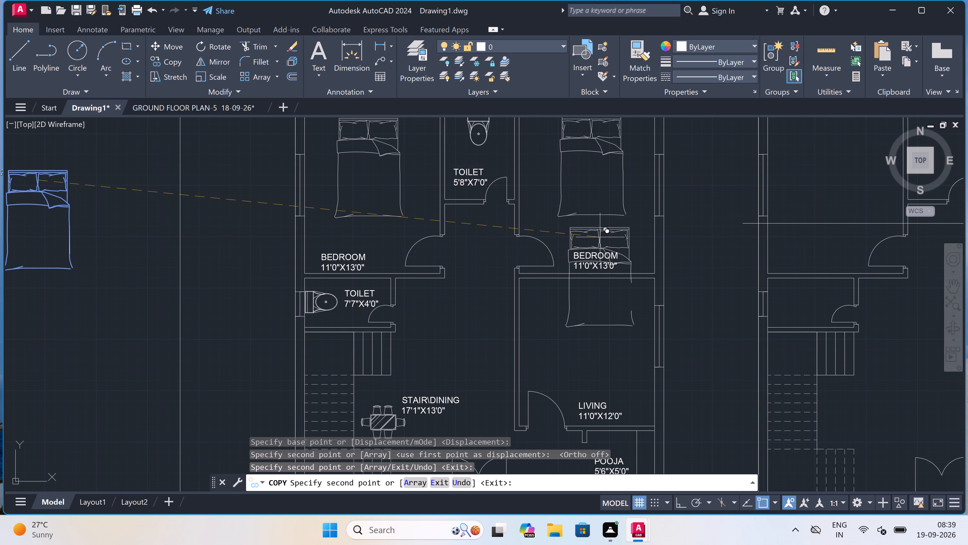
pyautogui.press('Escape')
# Erase the leftover bed outside the frame.
pyautogui.scroll(-1, 599, 235)
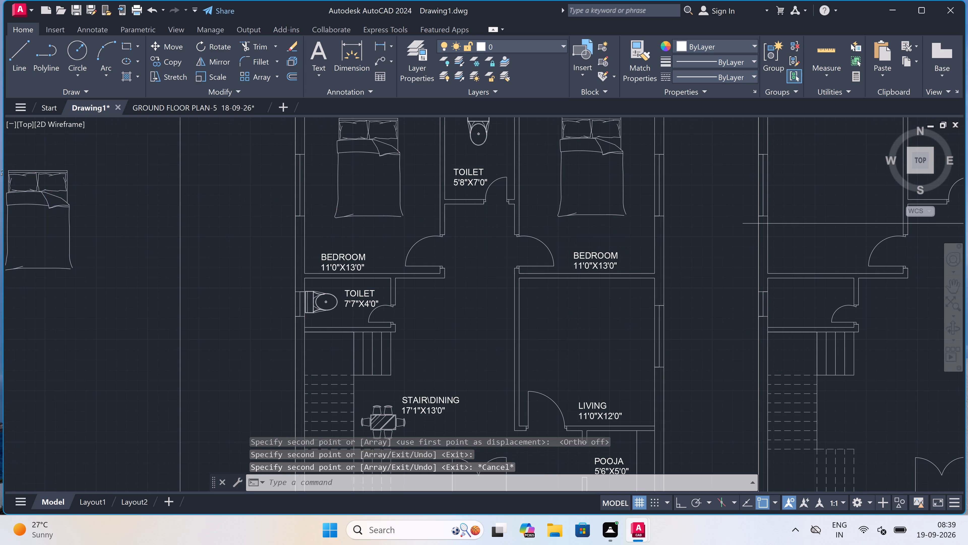
pyautogui.scroll(-2, 599, 235)
pyautogui.scroll(2, 504, 220)
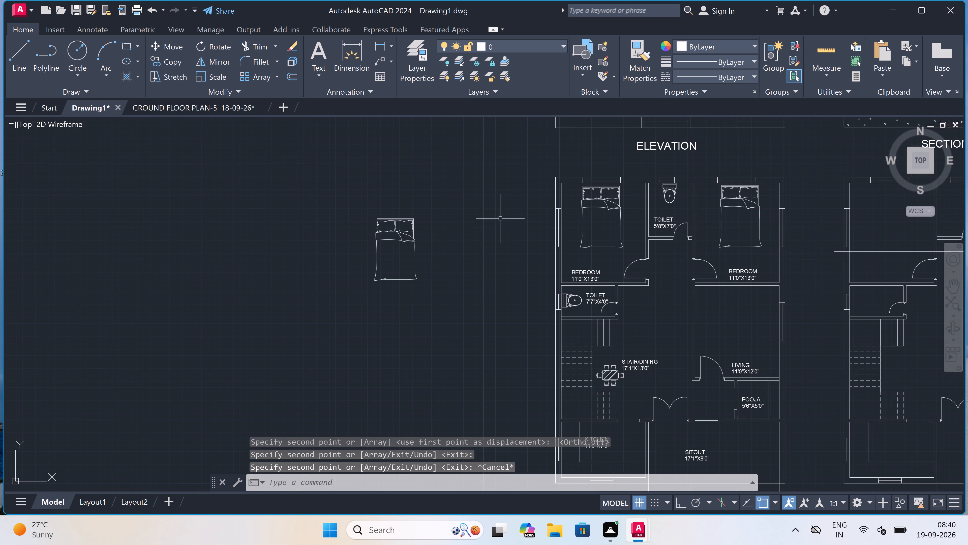
pyautogui.click(432, 204)
pyautogui.moveTo(432, 204); pyautogui.dragTo(428, 210)
pyautogui.click(278, 342)
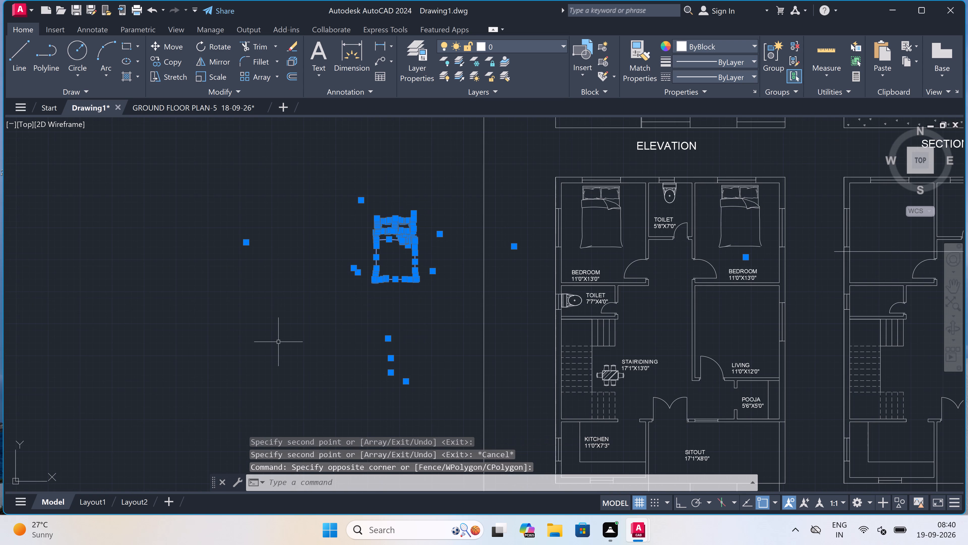
pyautogui.press('Delete')
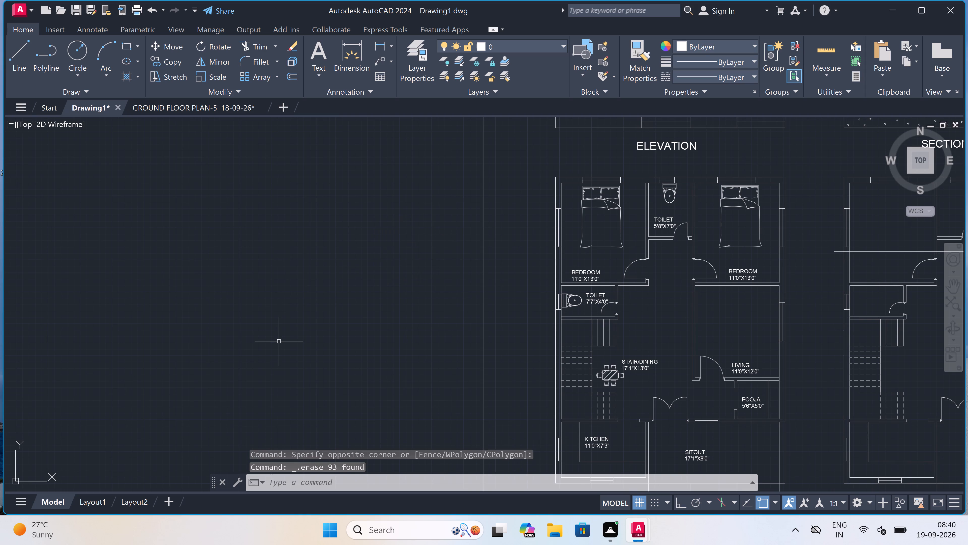
# Open the recent drawing living_room_furniture (1).dwg.
pyautogui.click(17, 8)
pyautogui.scroll(-2, 139, 138)
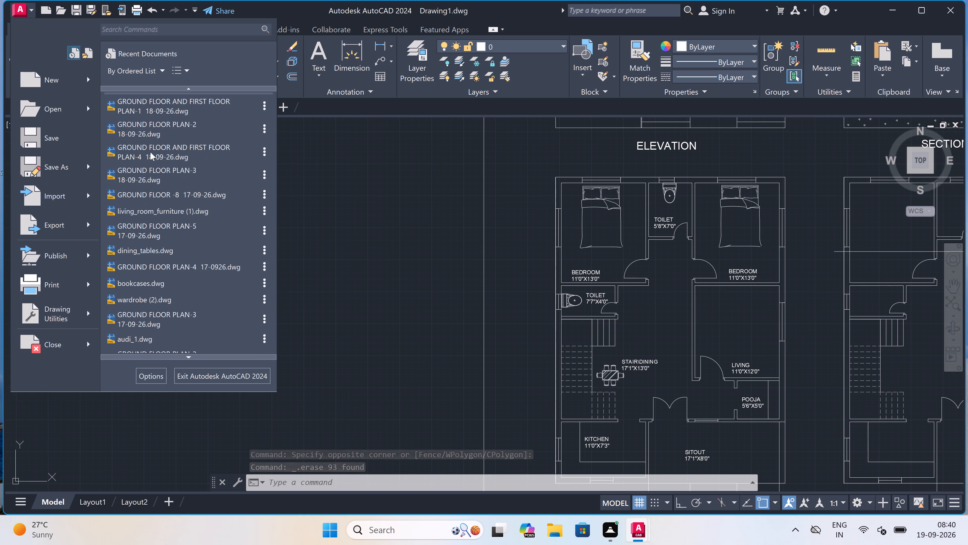
pyautogui.doubleClick(191, 209)
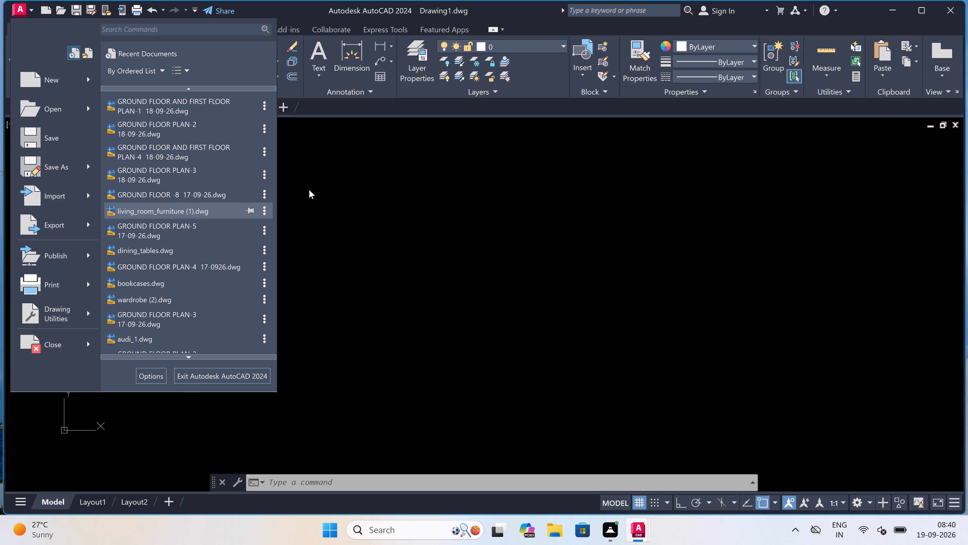
# Copy the L-shaped sofa, its two separate seats, the two-seater sofa, two armchairs and coffee table to the clipboard.
pyautogui.scroll(-3, 335, 211)
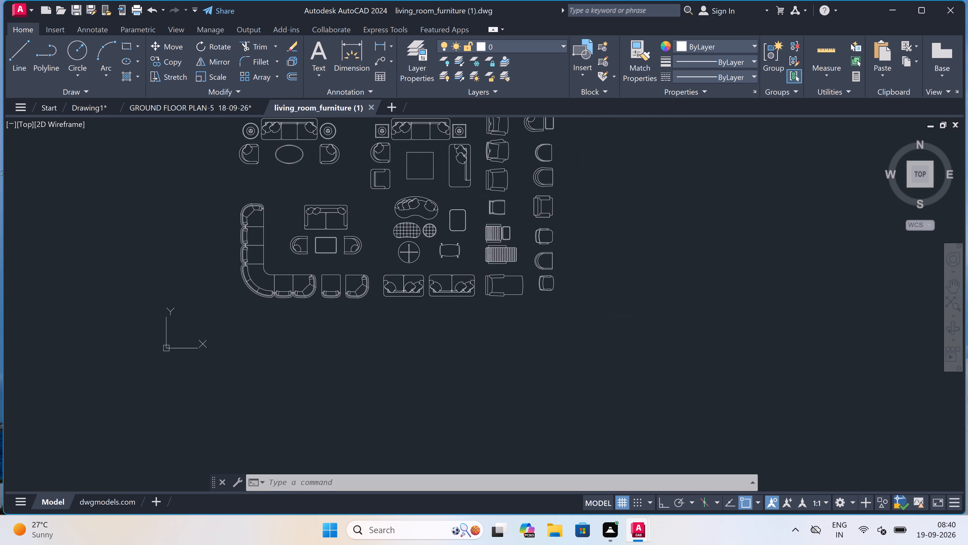
pyautogui.scroll(-1, 336, 212)
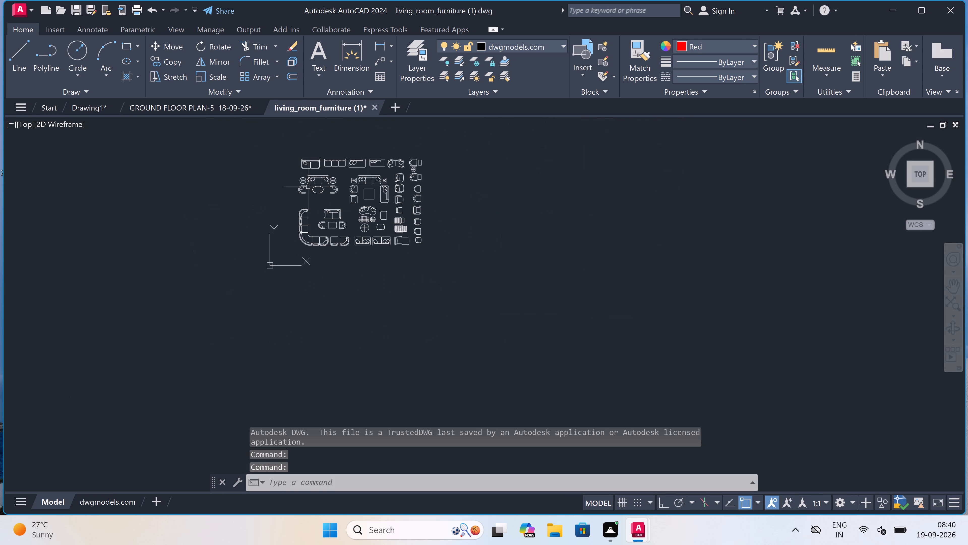
pyautogui.scroll(3, 310, 208)
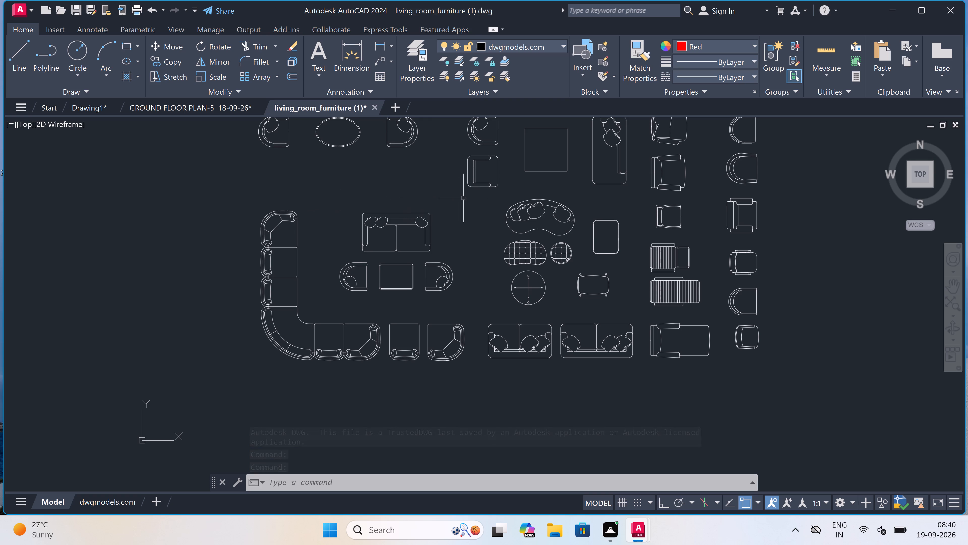
pyautogui.moveTo(465, 197); pyautogui.dragTo(467, 199)
pyautogui.click(198, 395)
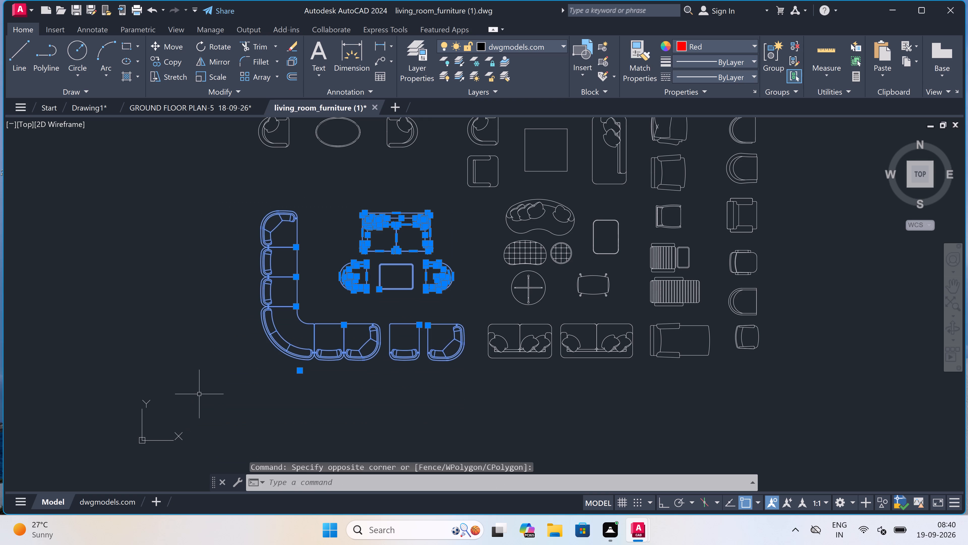
pyautogui.hotkey('ctrl', 'c')
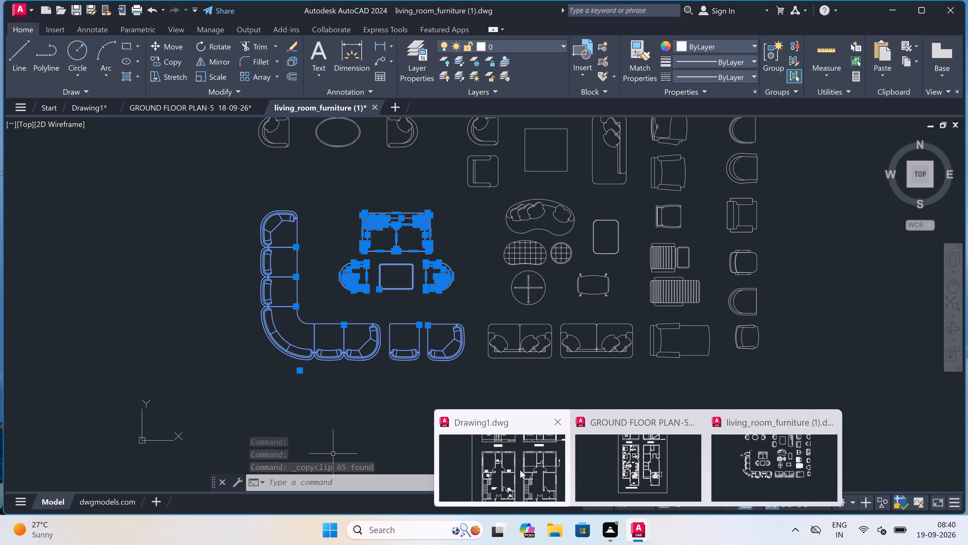
# Switch to Drawing1 and paste the copied living room furniture outside the frame, beyond the section drawings.
pyautogui.click(520, 470)
pyautogui.hotkey('ctrl', 'v')
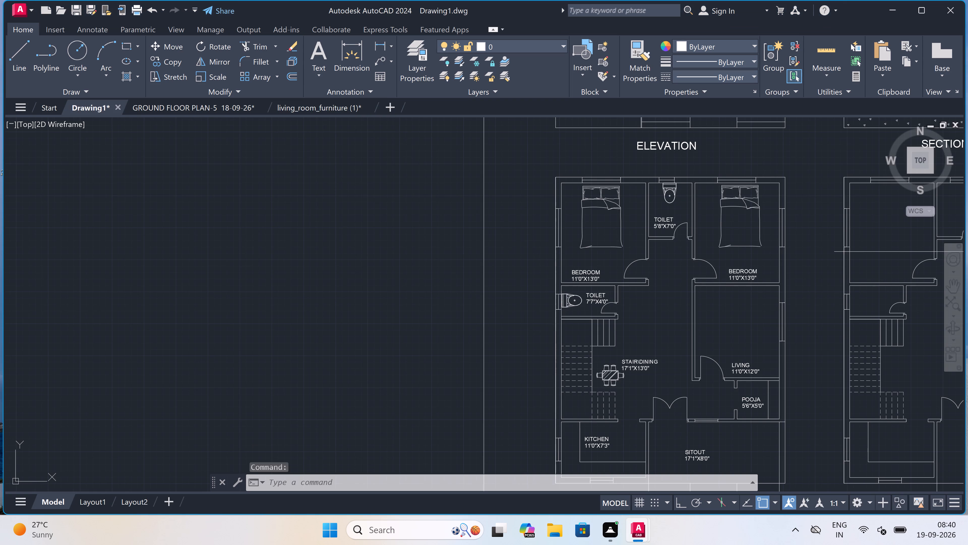
pyautogui.scroll(-4, 338, 285)
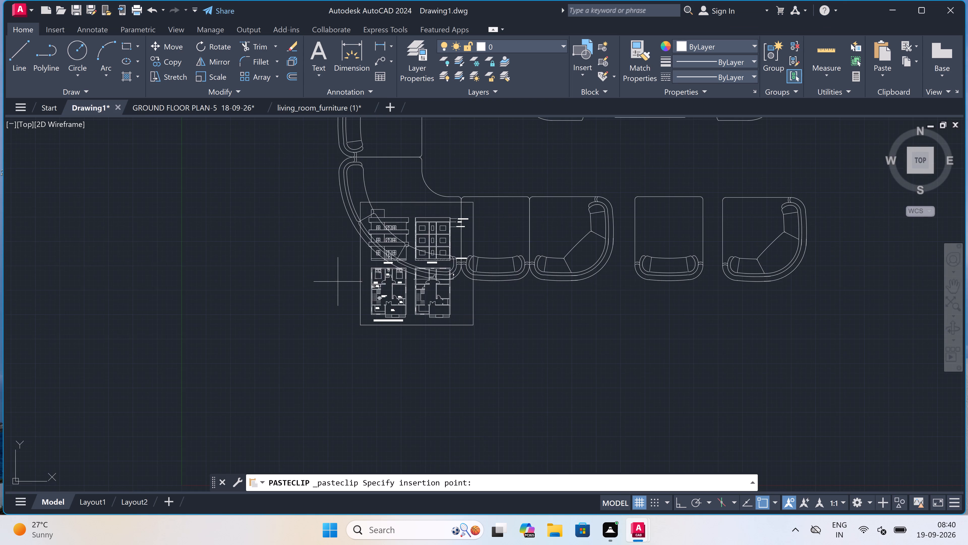
pyautogui.scroll(-2, 338, 282)
pyautogui.click(489, 301)
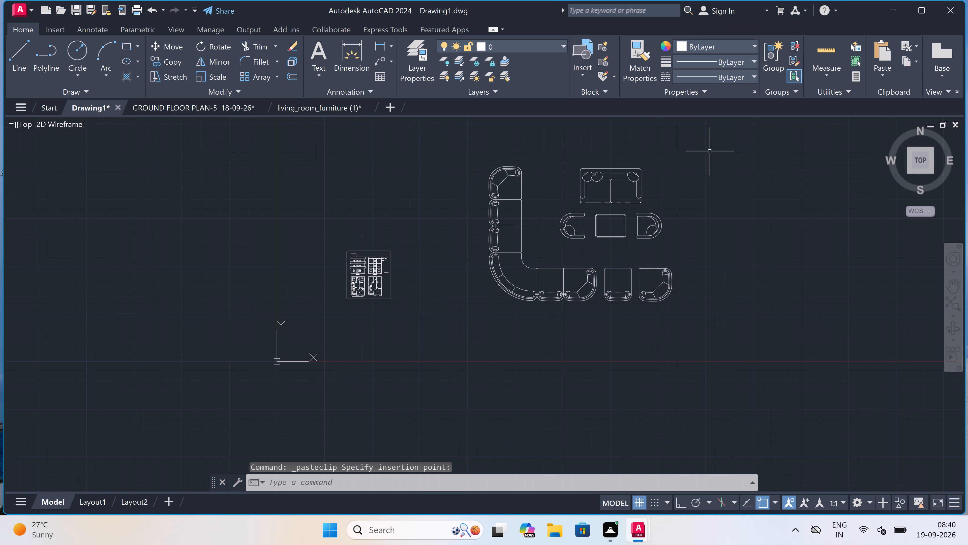
# Scale the pasted living room furniture down freehand to a small fraction of its size, from a base point on the L-shaped sofa.
pyautogui.moveTo(710, 151); pyautogui.dragTo(706, 158)
pyautogui.click(466, 343)
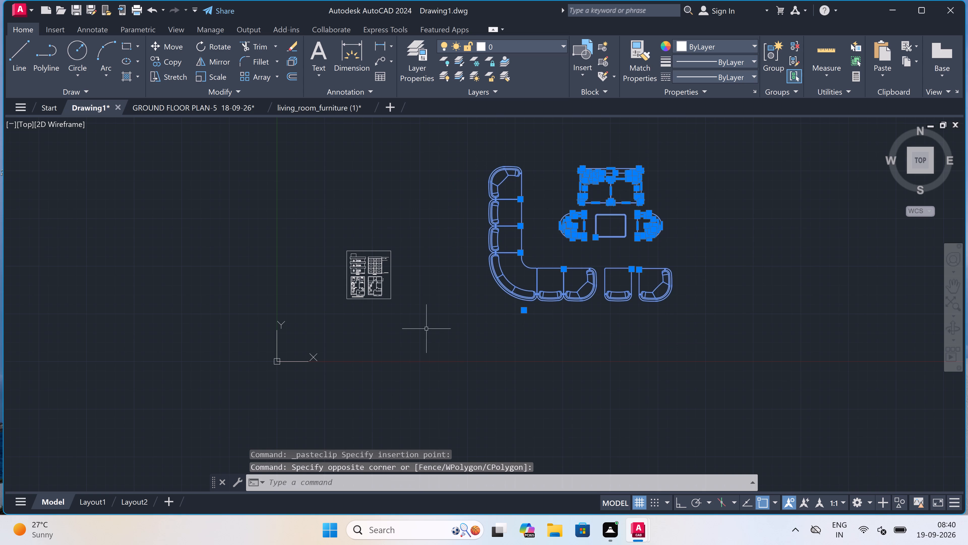
pyautogui.click(211, 77)
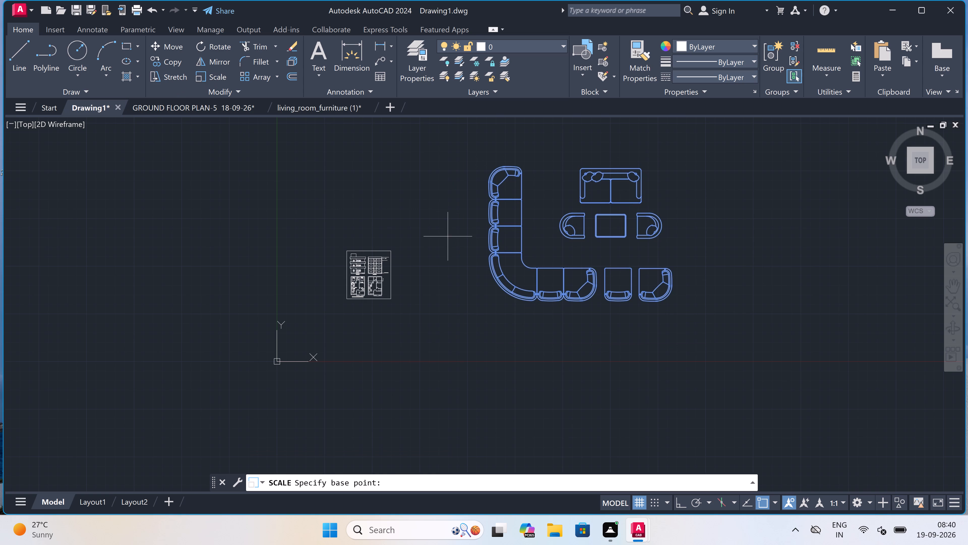
pyautogui.click(514, 235)
pyautogui.scroll(3, 518, 222)
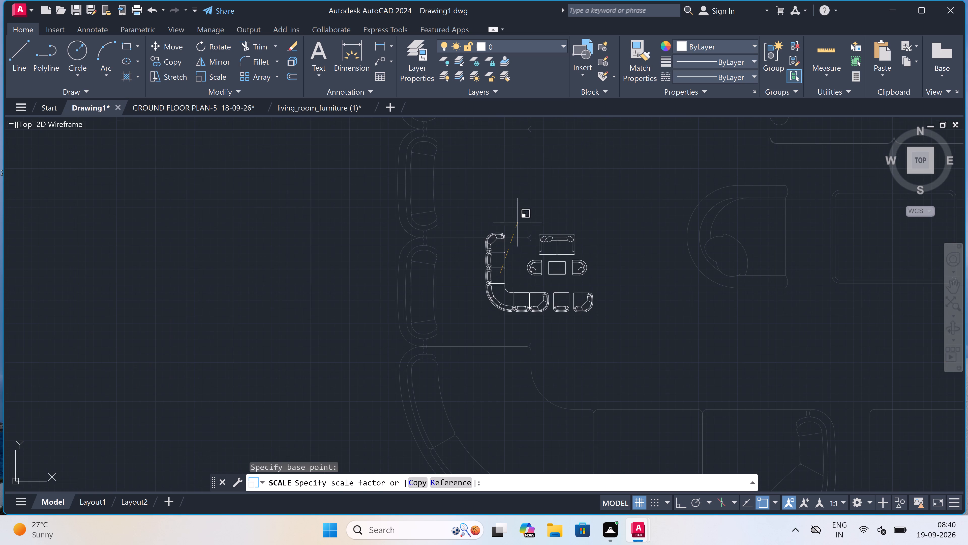
pyautogui.scroll(-3, 518, 261)
pyautogui.scroll(3, 519, 256)
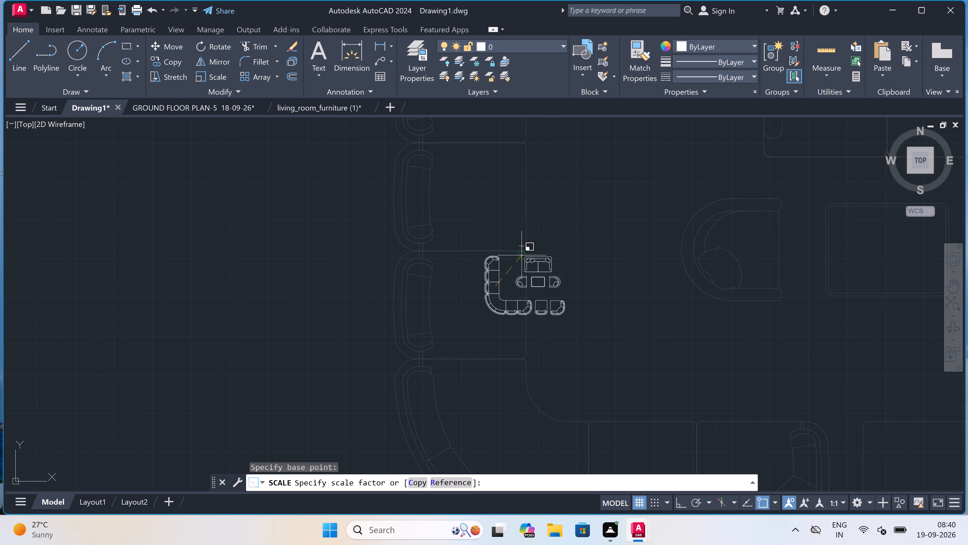
pyautogui.scroll(3, 504, 280)
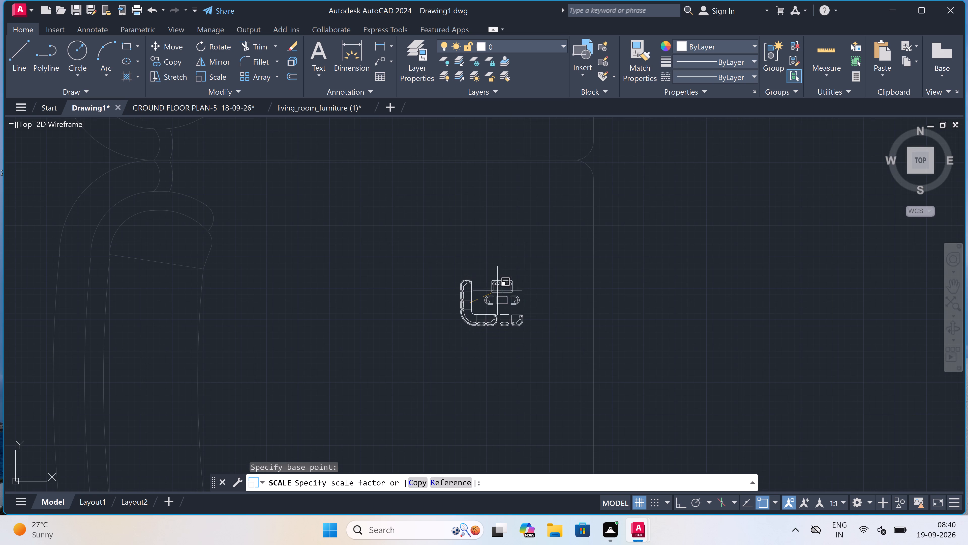
pyautogui.scroll(3, 492, 299)
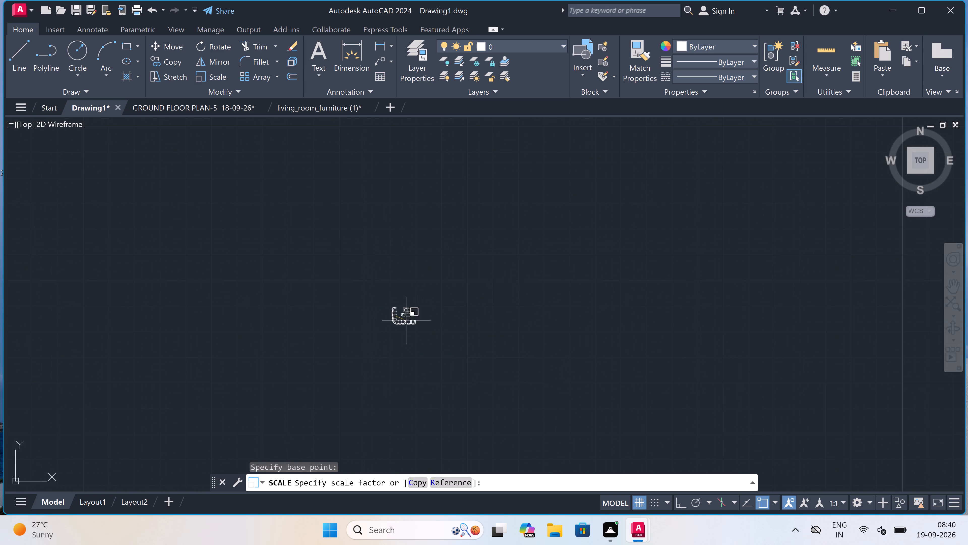
pyautogui.click(462, 287)
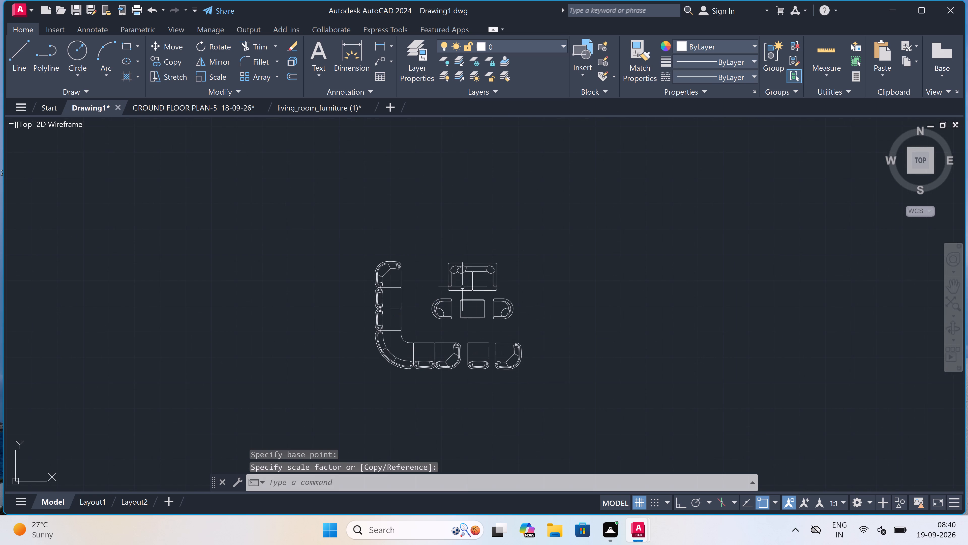
# Move all the scaled living room furniture inside the frame, into the empty space beside the unlabelled floor plan.
pyautogui.moveTo(588, 231); pyautogui.dragTo(582, 242)
pyautogui.click(313, 402)
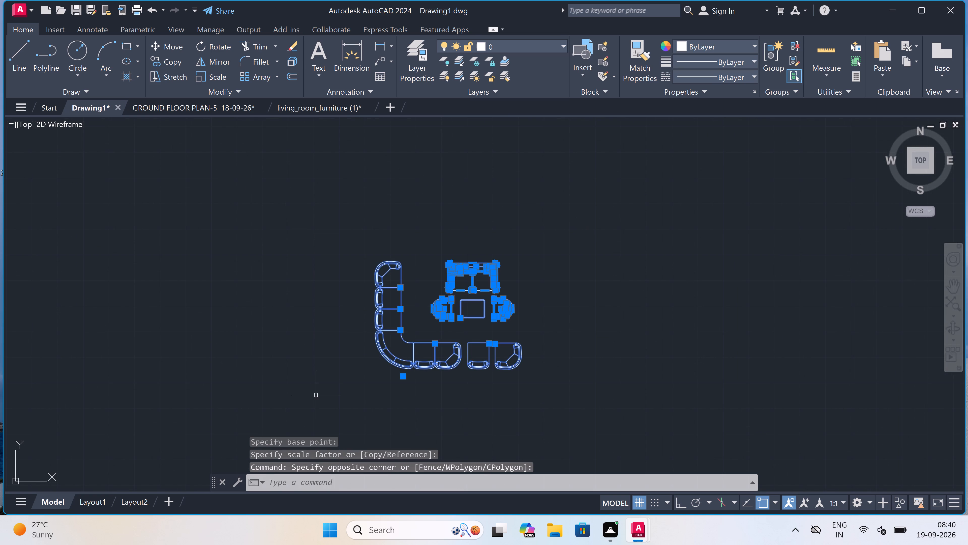
pyautogui.click(165, 46)
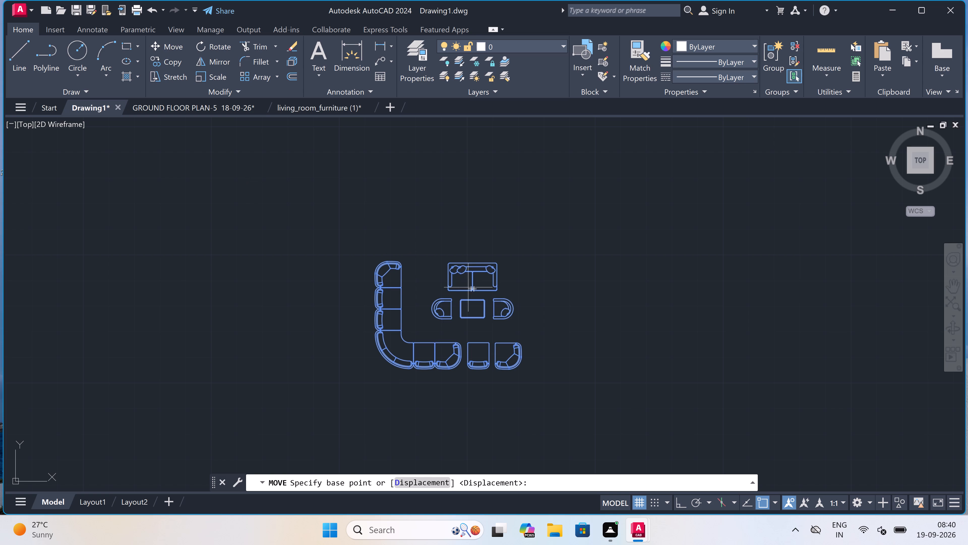
pyautogui.moveTo(468, 287); pyautogui.dragTo(446, 298)
pyautogui.scroll(-4, 416, 257)
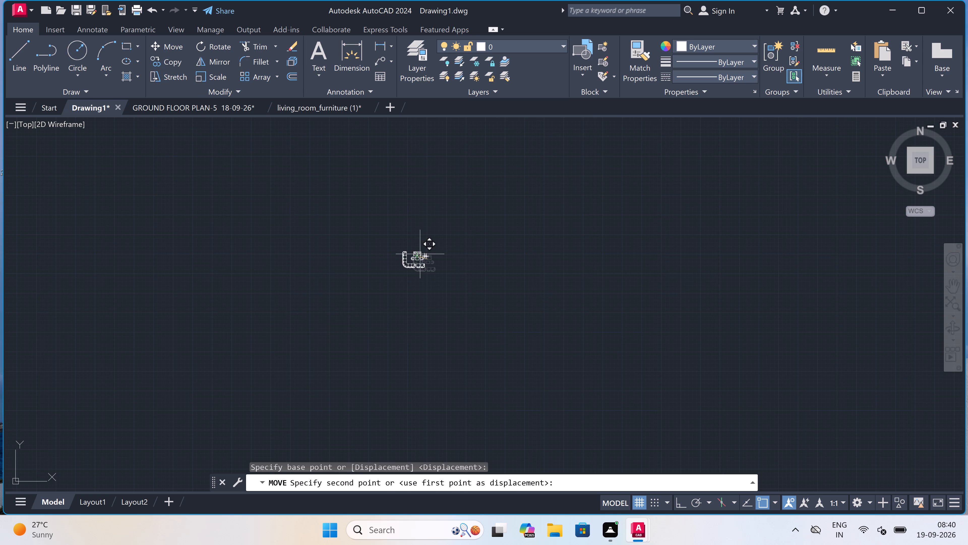
pyautogui.scroll(-3, 322, 330)
pyautogui.scroll(-4, 426, 254)
pyautogui.scroll(2, 359, 277)
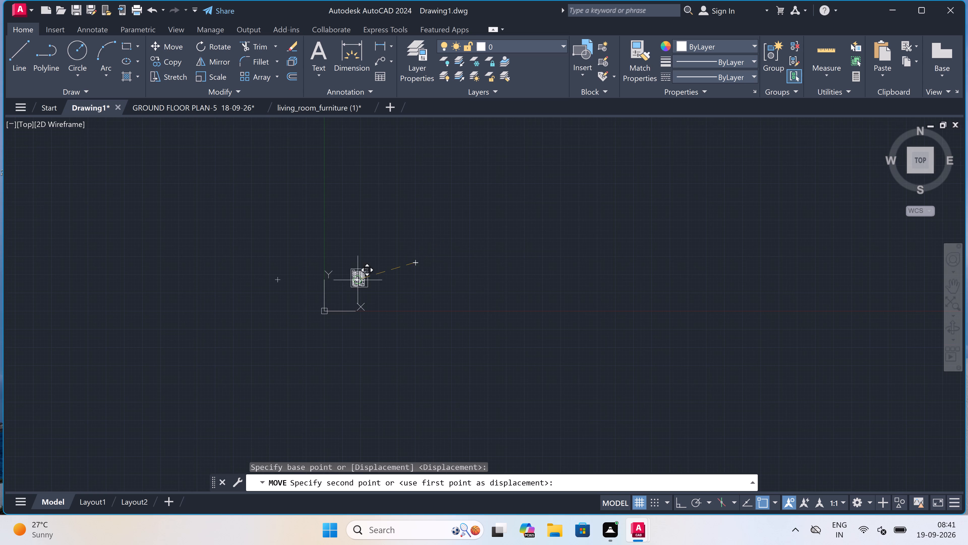
pyautogui.scroll(2, 359, 277)
pyautogui.scroll(2, 379, 342)
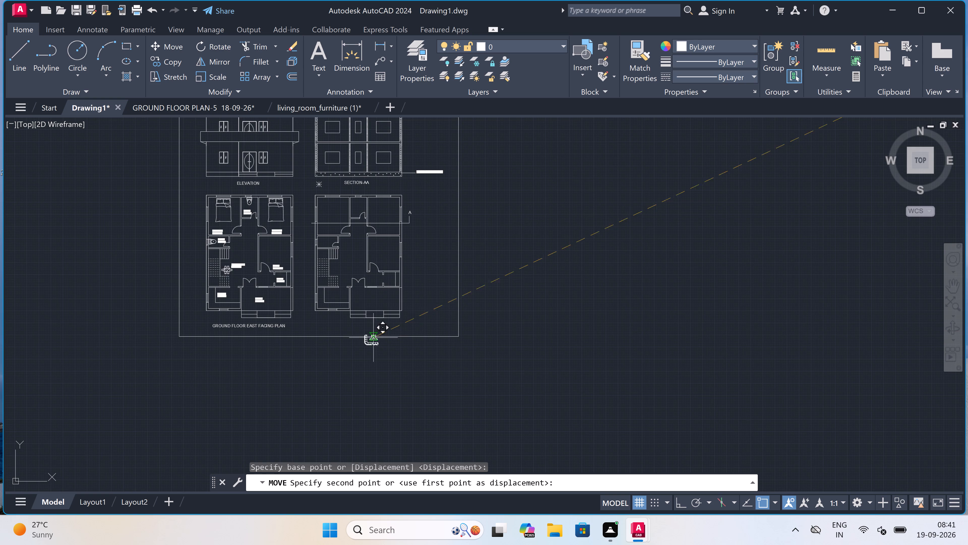
pyautogui.scroll(3, 212, 240)
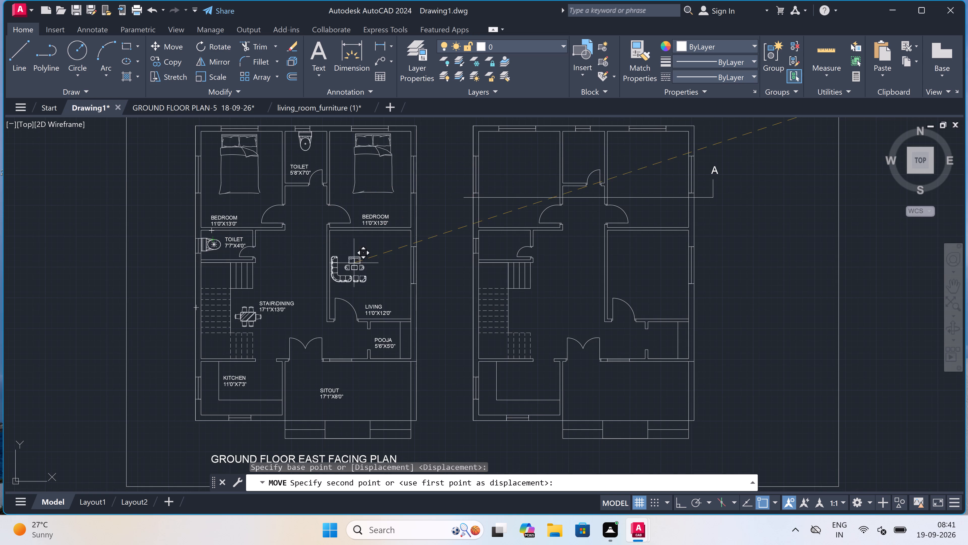
pyautogui.scroll(2, 381, 270)
pyautogui.scroll(-1, 374, 262)
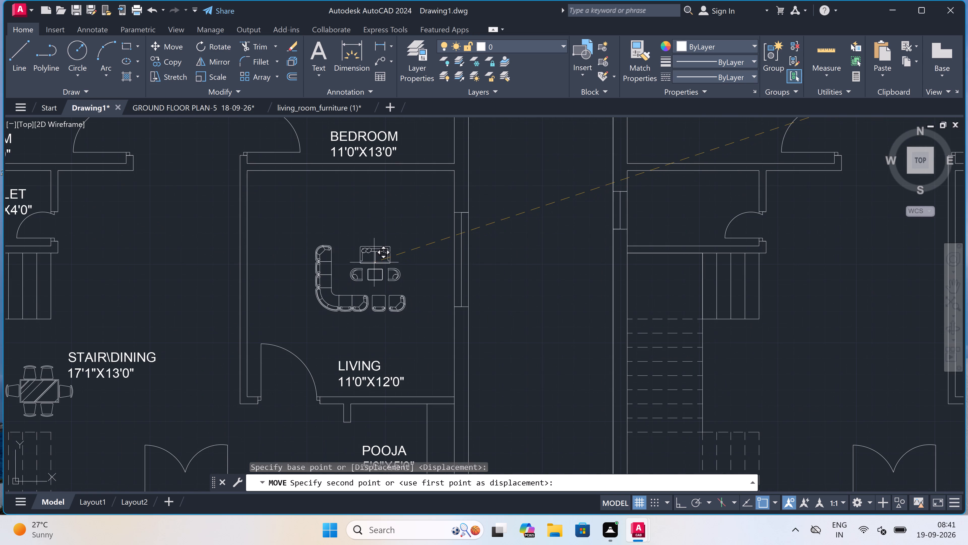
pyautogui.scroll(-4, 374, 262)
pyautogui.scroll(2, 391, 261)
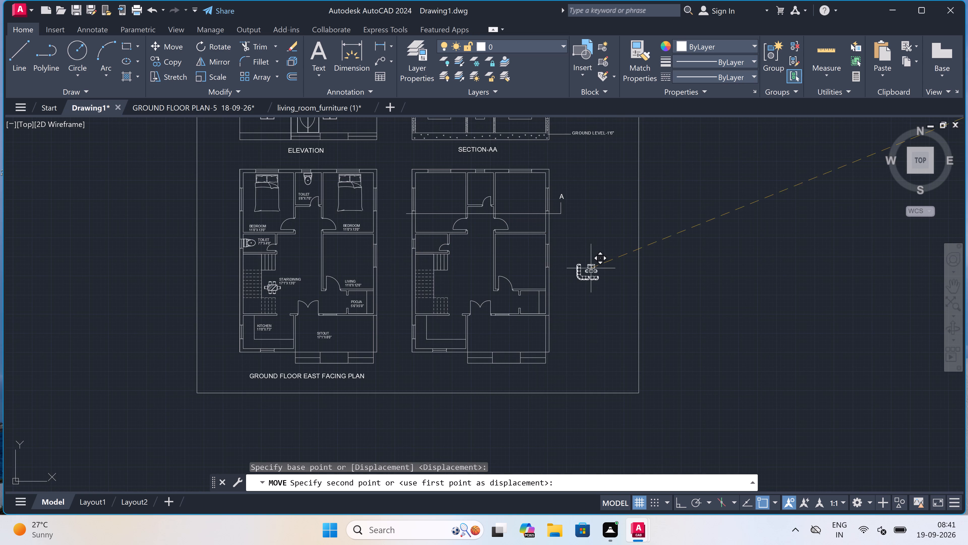
pyautogui.click(596, 266)
# Delete the two-seater sofa, both armchairs and the coffee table, keeping the L-shaped sofa and its two separate seats.
pyautogui.scroll(1, 596, 265)
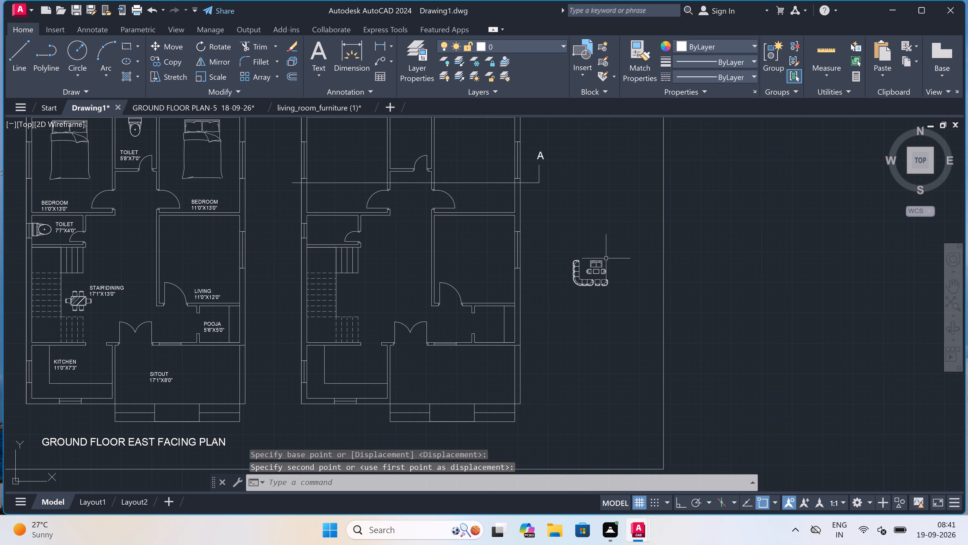
pyautogui.scroll(3, 620, 254)
pyautogui.moveTo(617, 257); pyautogui.dragTo(612, 270)
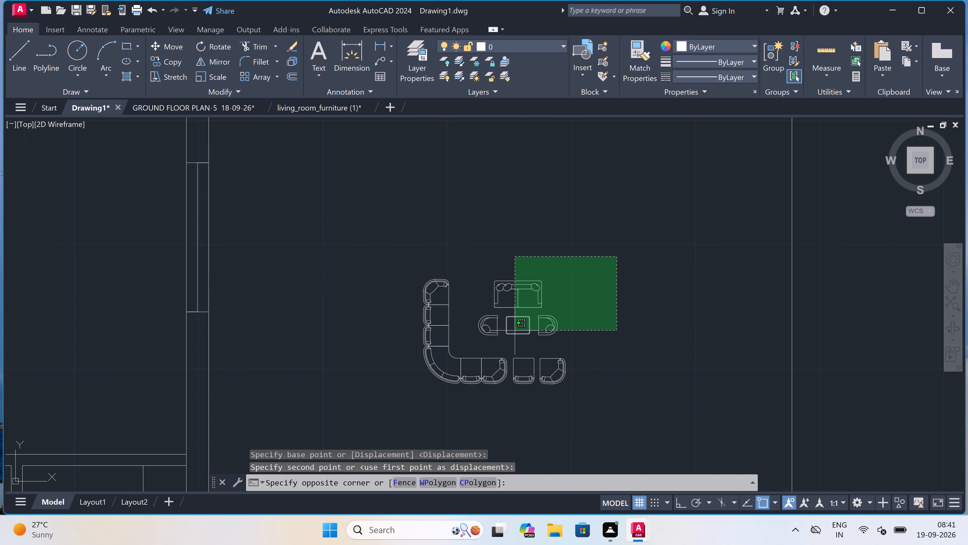
pyautogui.click(471, 344)
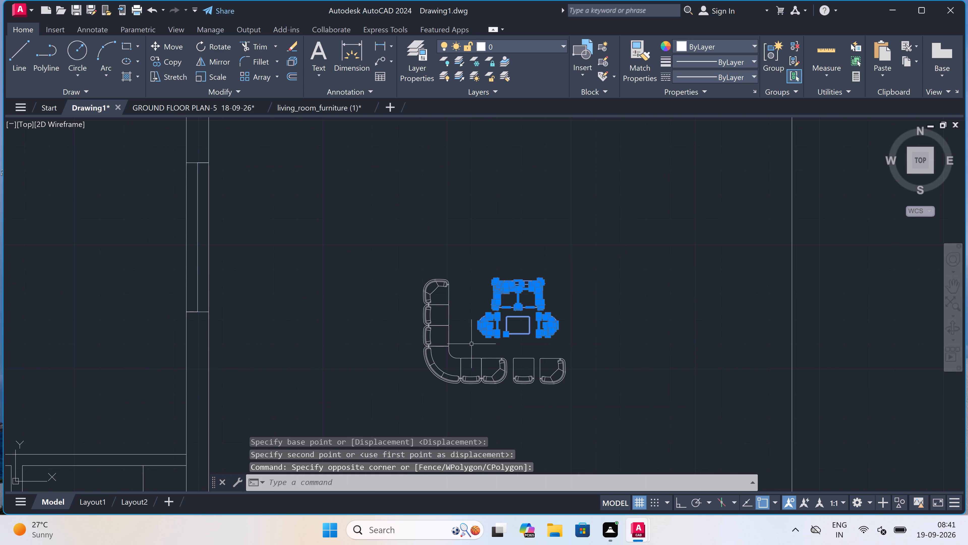
pyautogui.press('Delete')
# Rotate the L-shaped sofa and its two separate seats 90° counterclockwise with Ortho on, about a point on the sofa.
pyautogui.moveTo(580, 268); pyautogui.dragTo(580, 272)
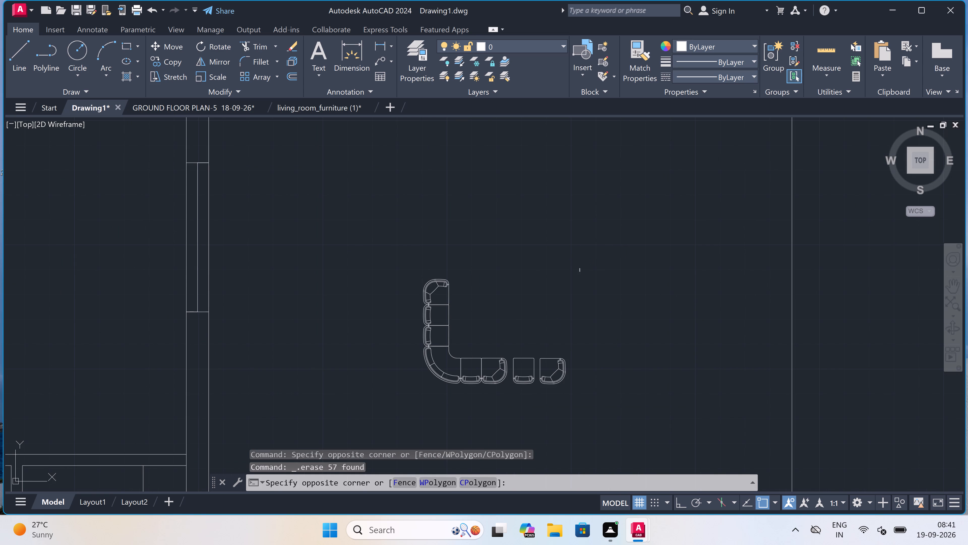
pyautogui.click(387, 413)
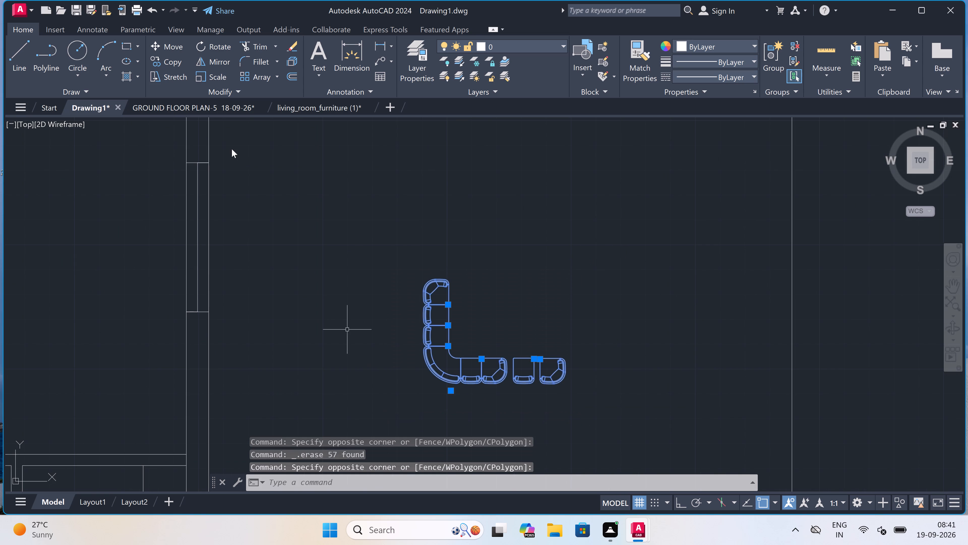
pyautogui.click(210, 43)
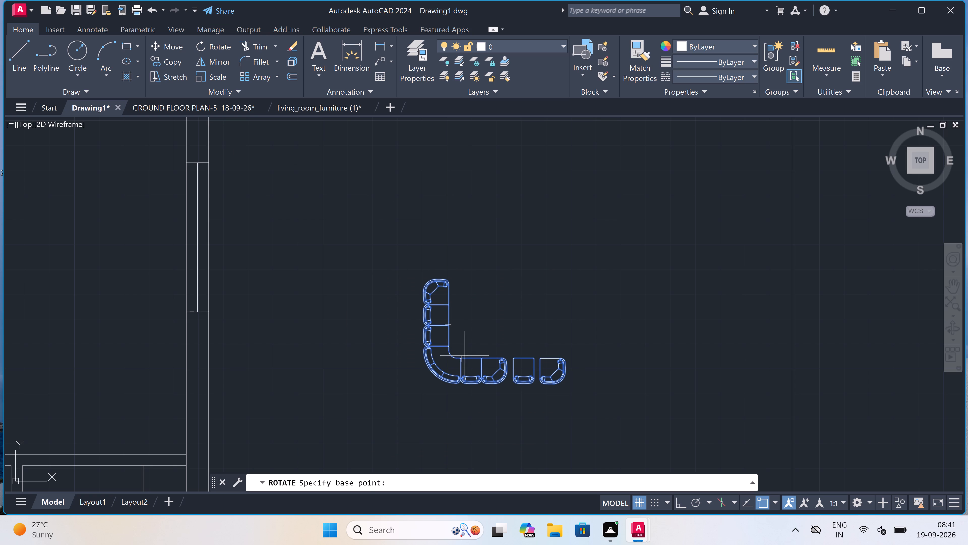
pyautogui.moveTo(471, 364); pyautogui.dragTo(471, 362)
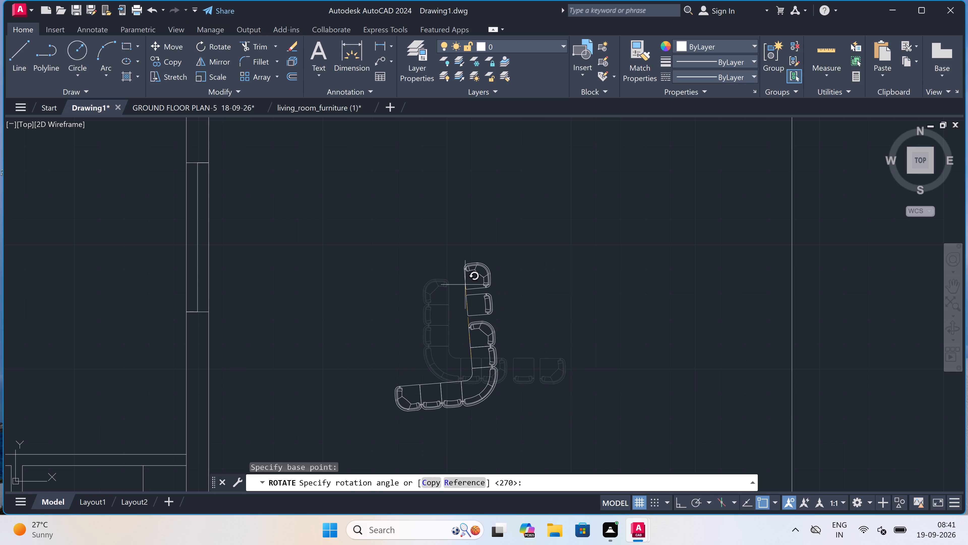
pyautogui.press('F8')
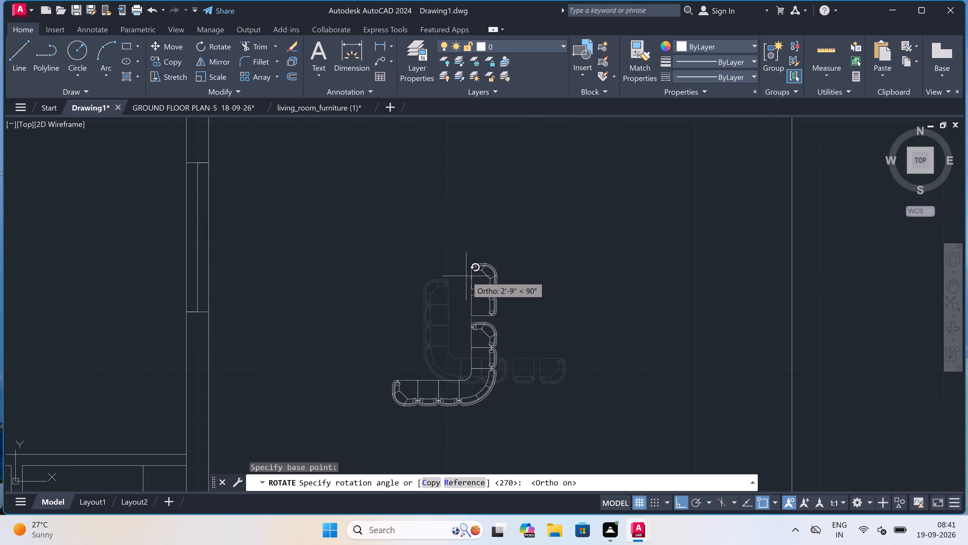
pyautogui.click(466, 276)
# Scale the rotated sofa and separate seats up slightly freehand, from a base point on the uppermost seat.
pyautogui.moveTo(512, 245); pyautogui.dragTo(509, 254)
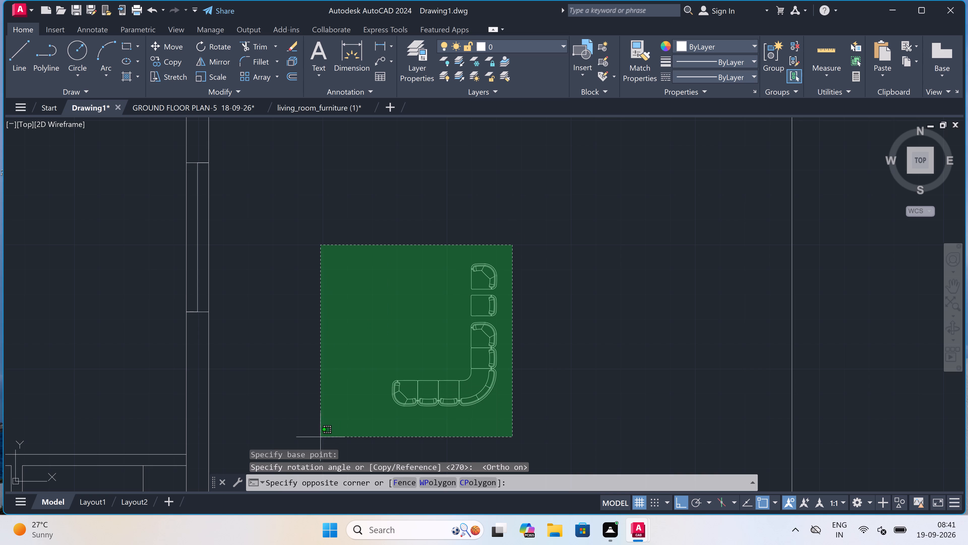
pyautogui.click(324, 417)
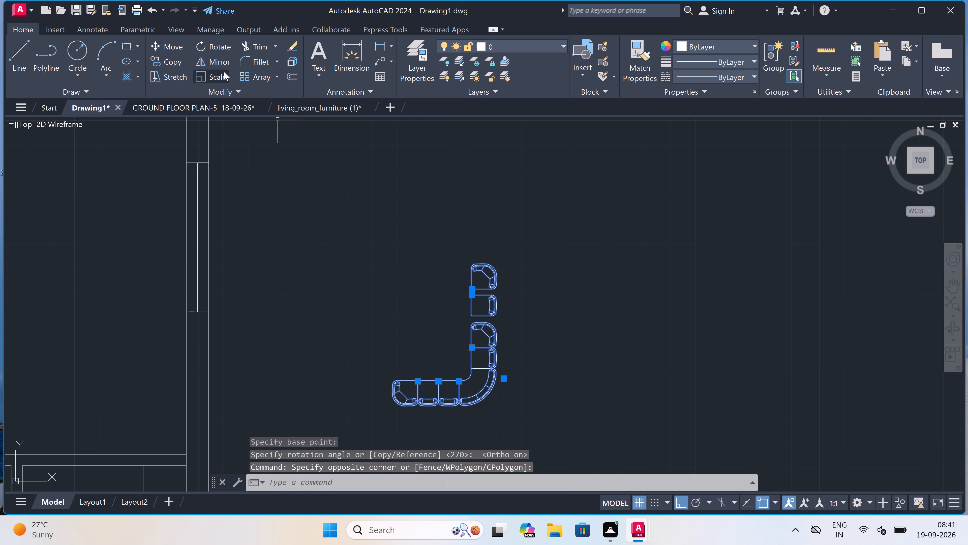
pyautogui.click(217, 74)
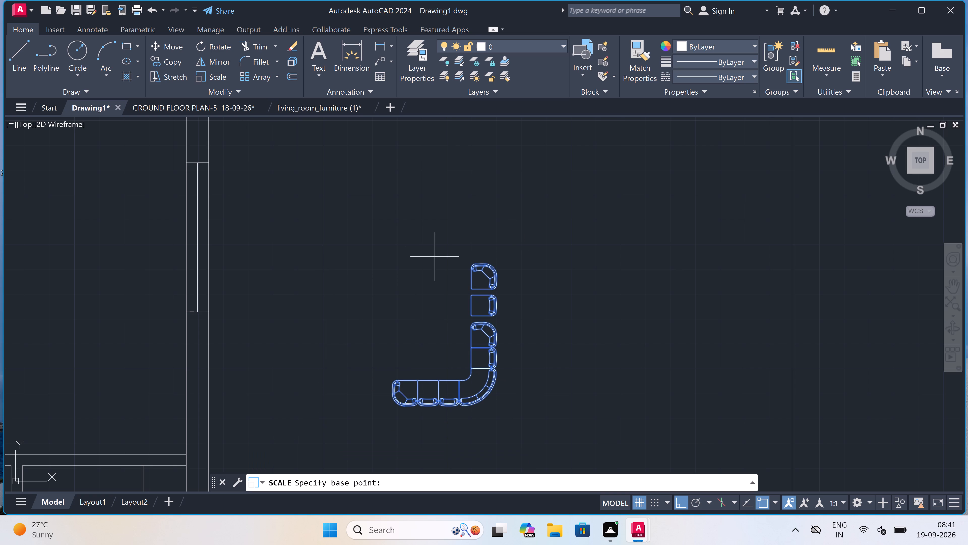
pyautogui.click(478, 264)
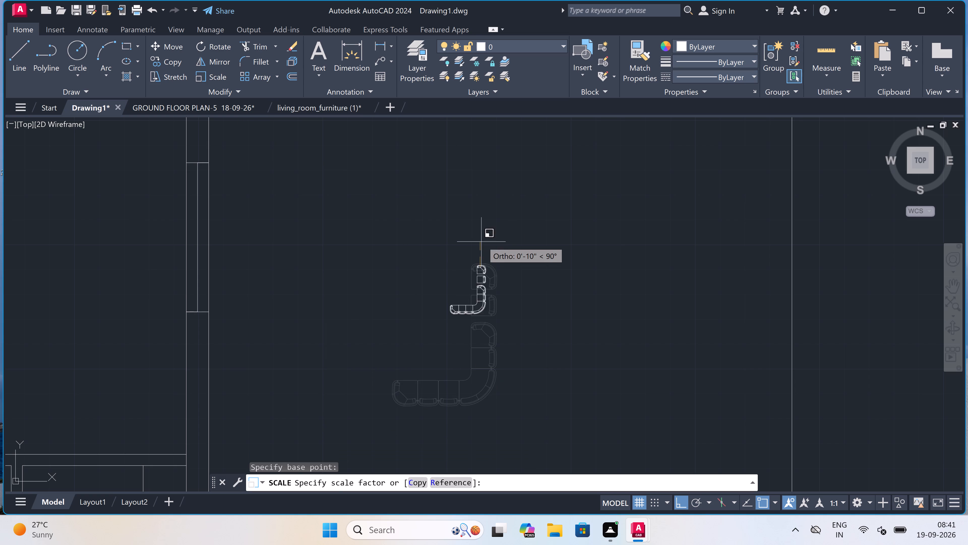
pyautogui.click(497, 186)
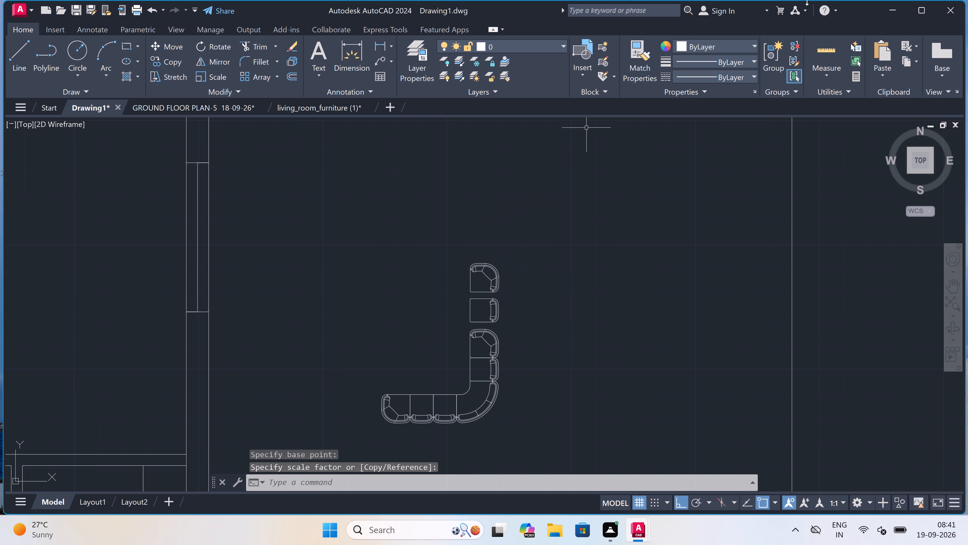
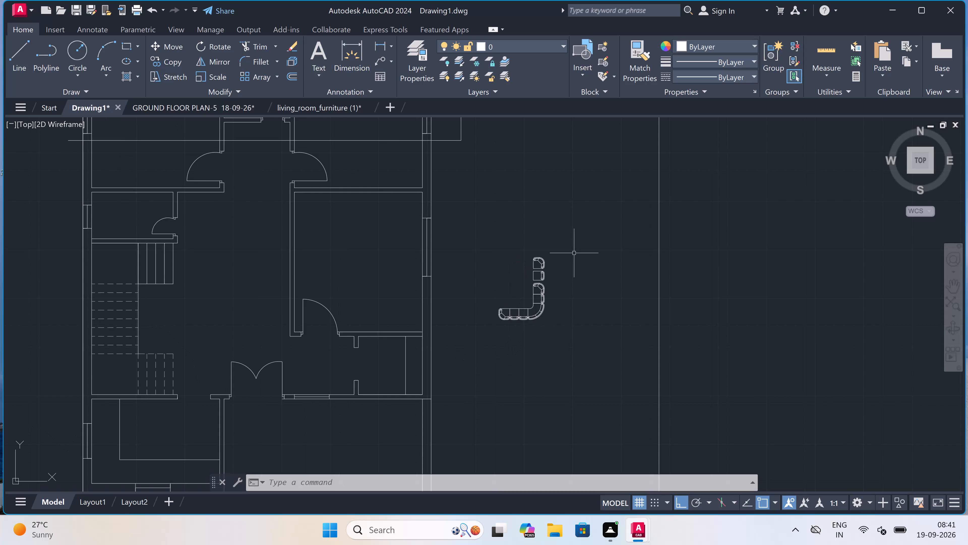
# Move the L-shaped sofa and its two separate seats into the ground floor LIVING room, beside the window wall, with Ortho off.
pyautogui.scroll(-1, 574, 250)
pyautogui.scroll(1, 573, 248)
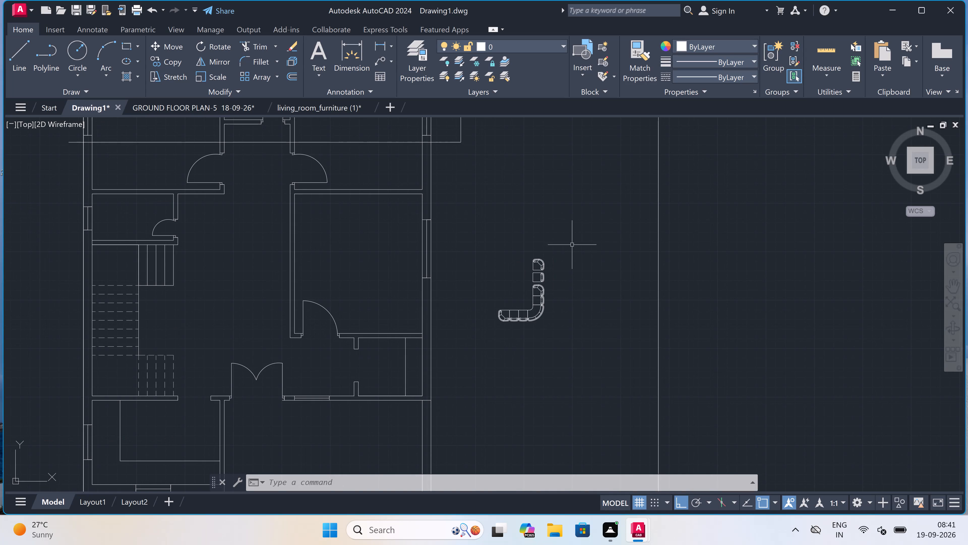
pyautogui.moveTo(569, 240); pyautogui.dragTo(567, 245)
pyautogui.click(449, 389)
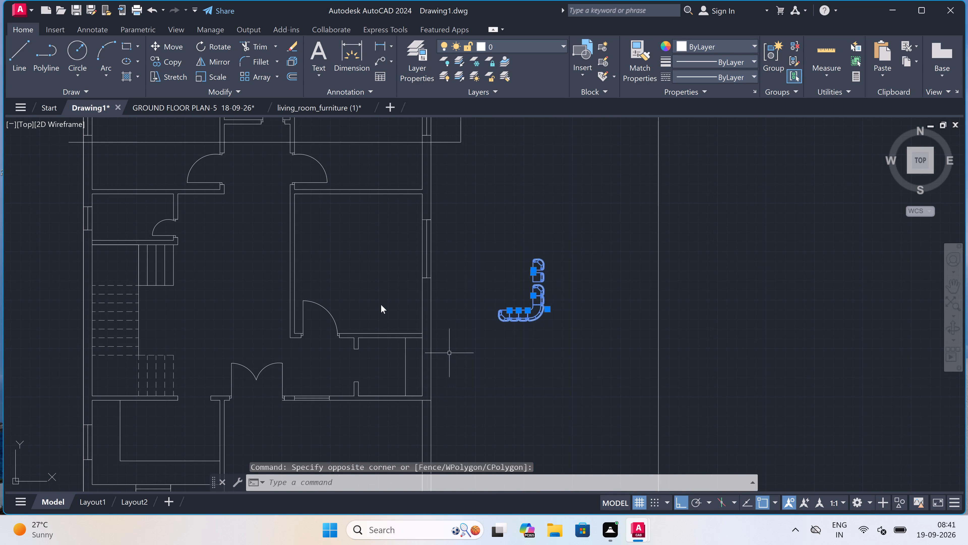
pyautogui.click(168, 41)
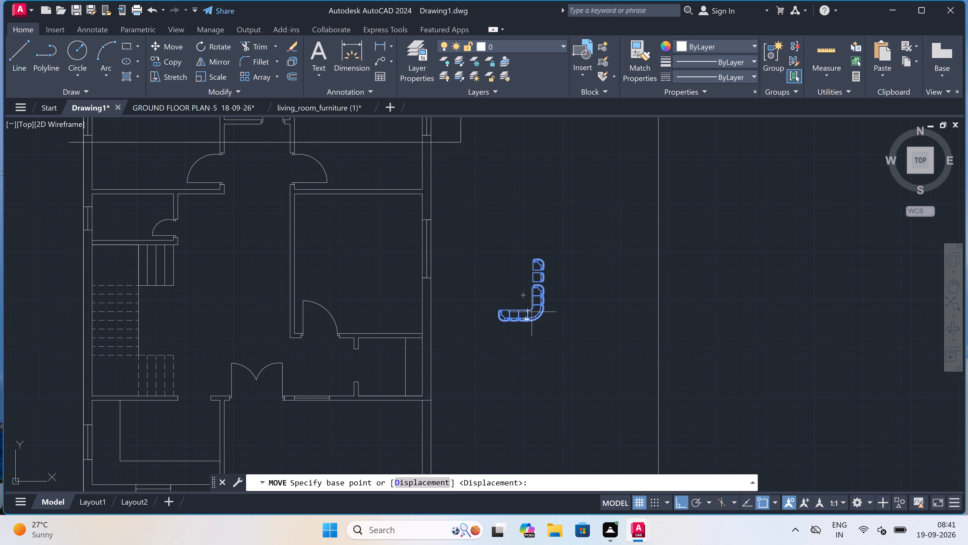
pyautogui.moveTo(537, 288); pyautogui.dragTo(530, 294)
pyautogui.scroll(-2, 434, 287)
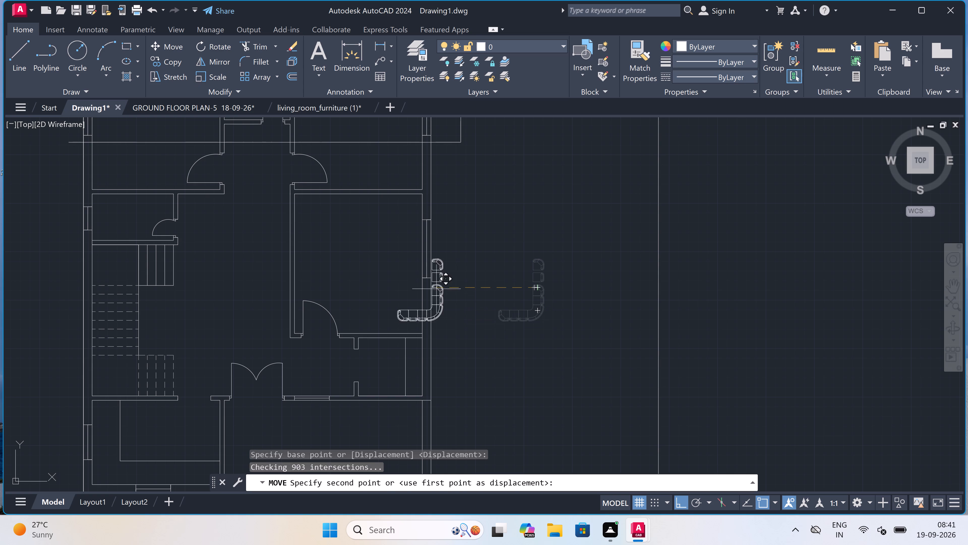
pyautogui.scroll(2, 217, 272)
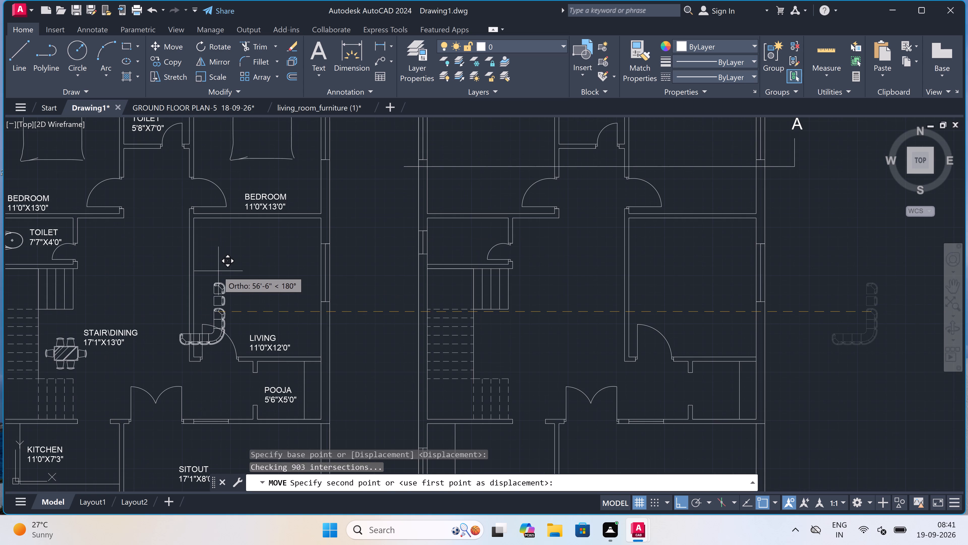
pyautogui.press('F8')
pyautogui.scroll(3, 227, 263)
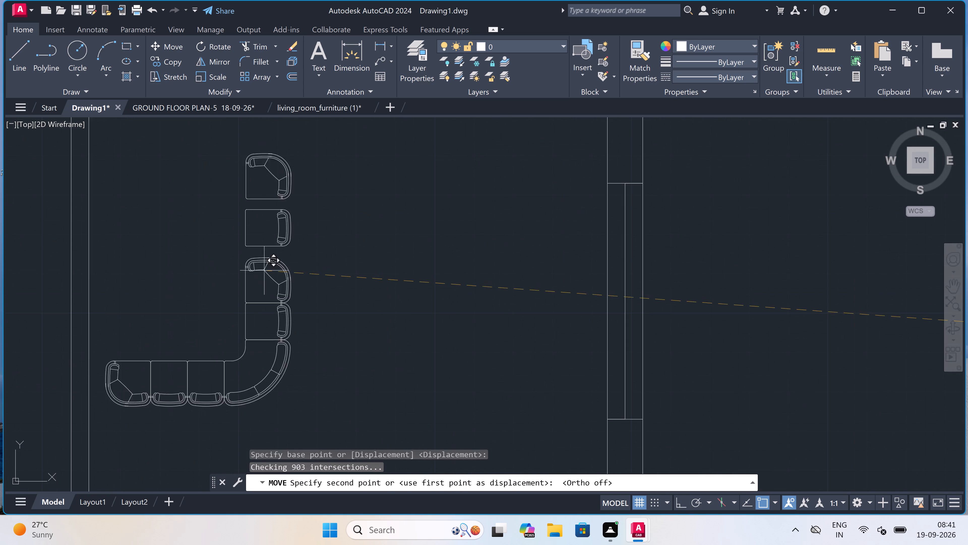
pyautogui.scroll(-2, 322, 281)
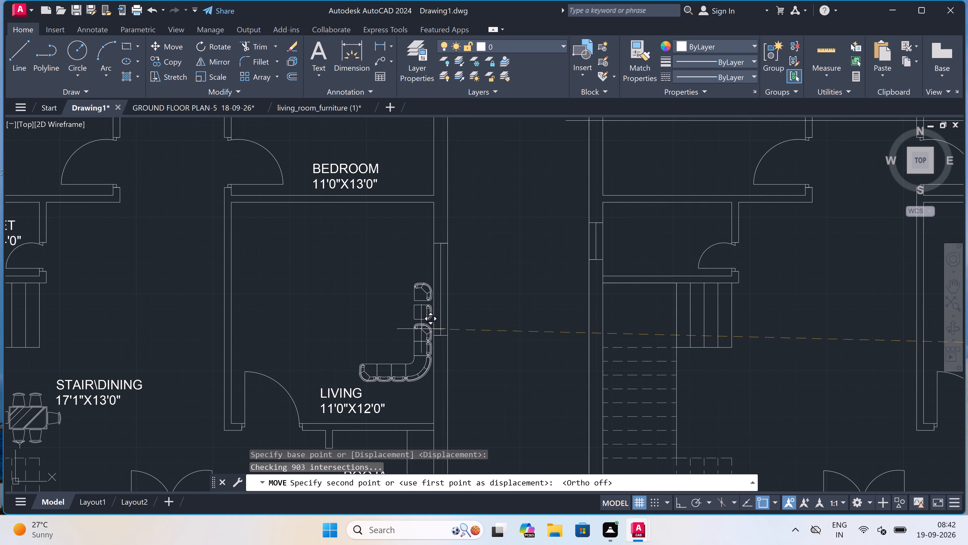
pyautogui.scroll(1, 421, 324)
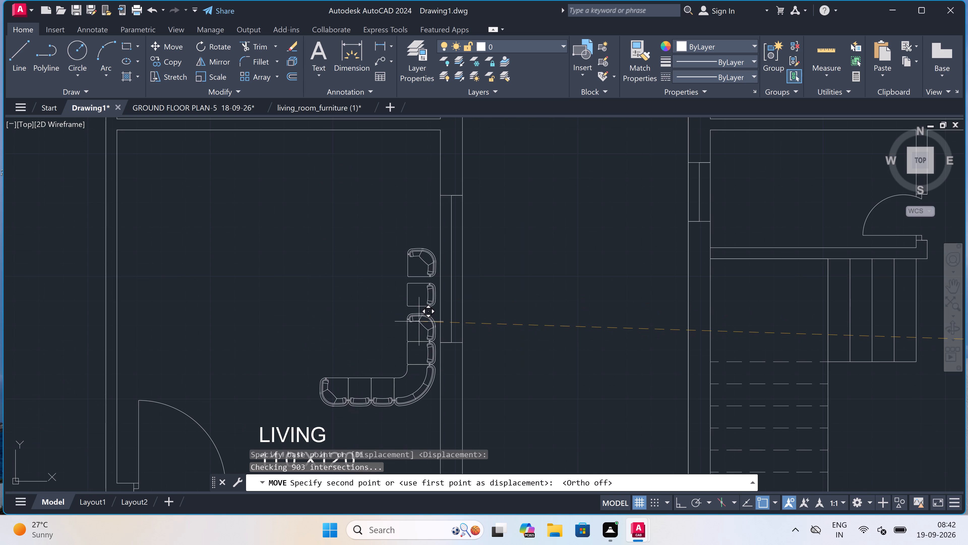
pyautogui.click(420, 321)
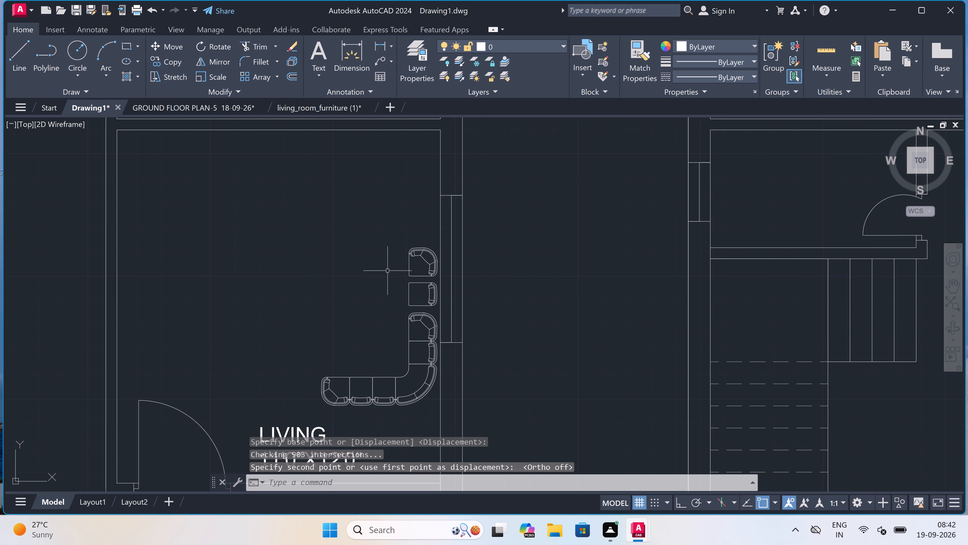
# Draw a small upright rectangle as a coffee table in the LIVING room, inside the L of the sofa.
pyautogui.write('REC')
pyautogui.press('space')
pyautogui.click(368, 273)
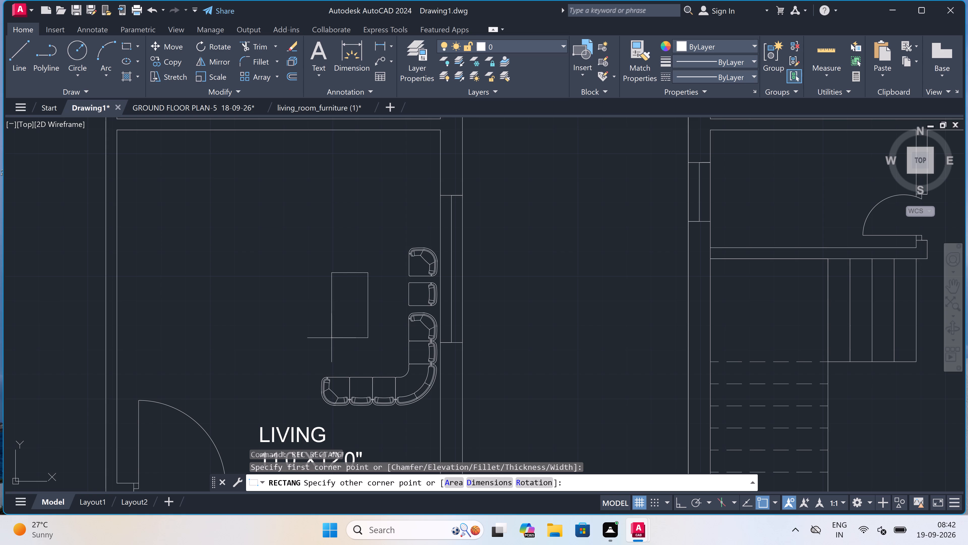
pyautogui.click(331, 338)
# In the elevation, draw a horizontal line across the rooftop block's upper part with Ortho on, extending it into a short overhang closed at the block's top right corner.
pyautogui.scroll(-5, 363, 282)
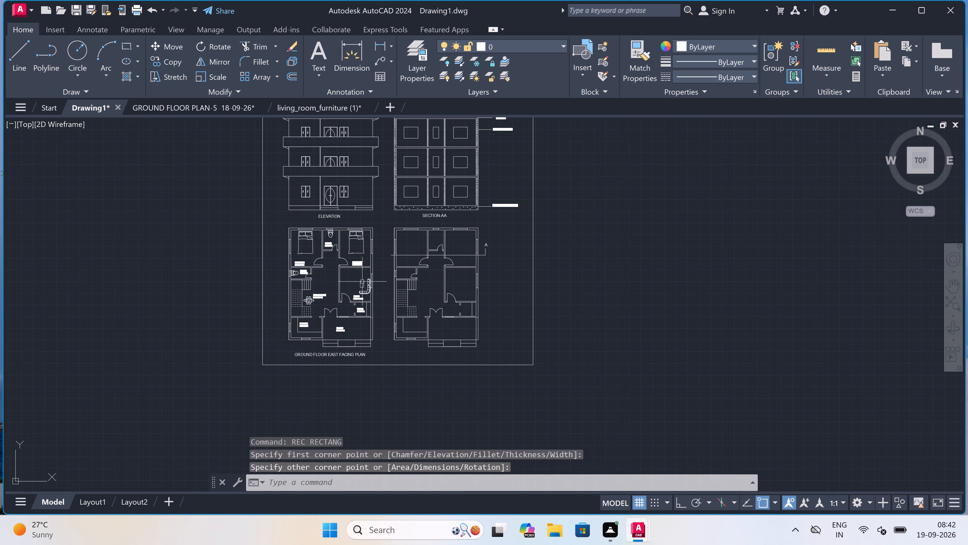
pyautogui.scroll(2, 315, 254)
pyautogui.scroll(-1, 344, 291)
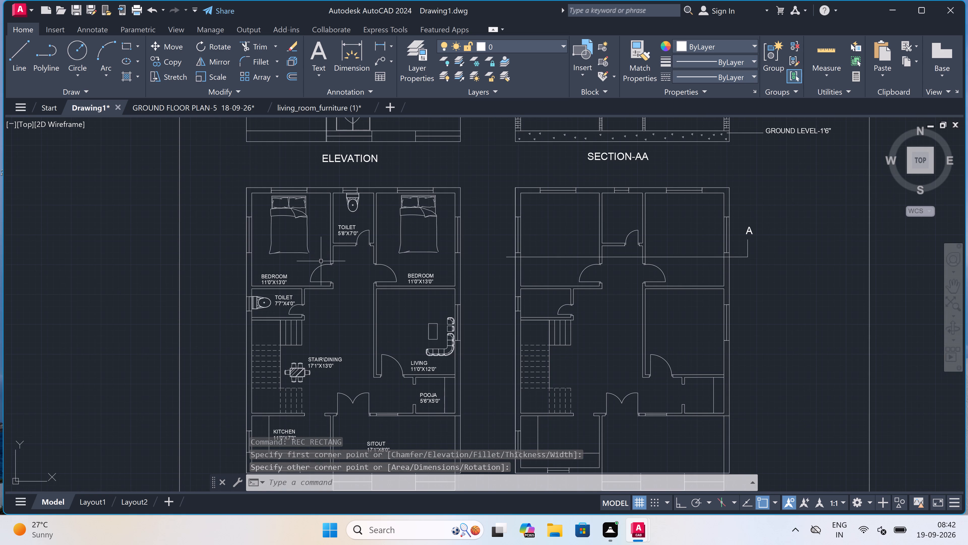
pyautogui.scroll(-2, 343, 290)
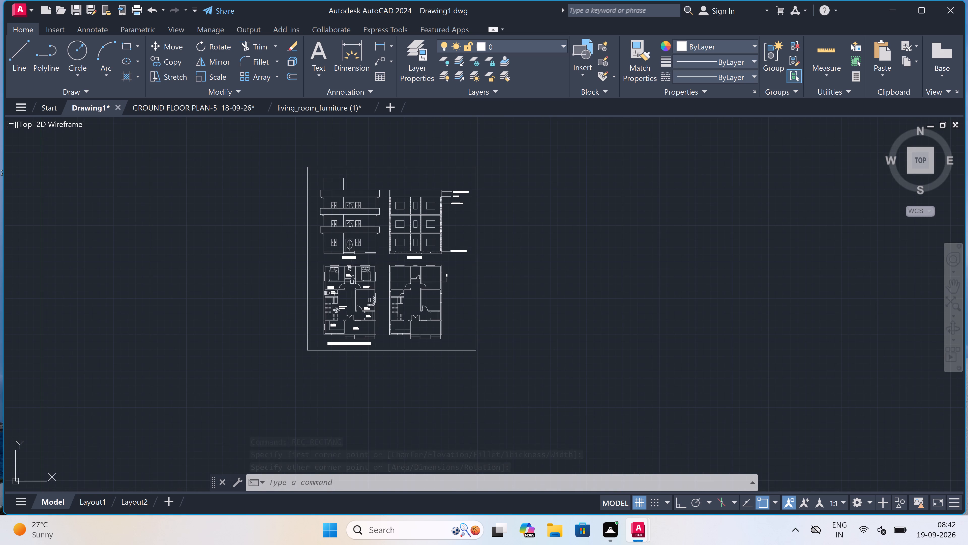
pyautogui.scroll(2, 306, 161)
pyautogui.scroll(3, 398, 189)
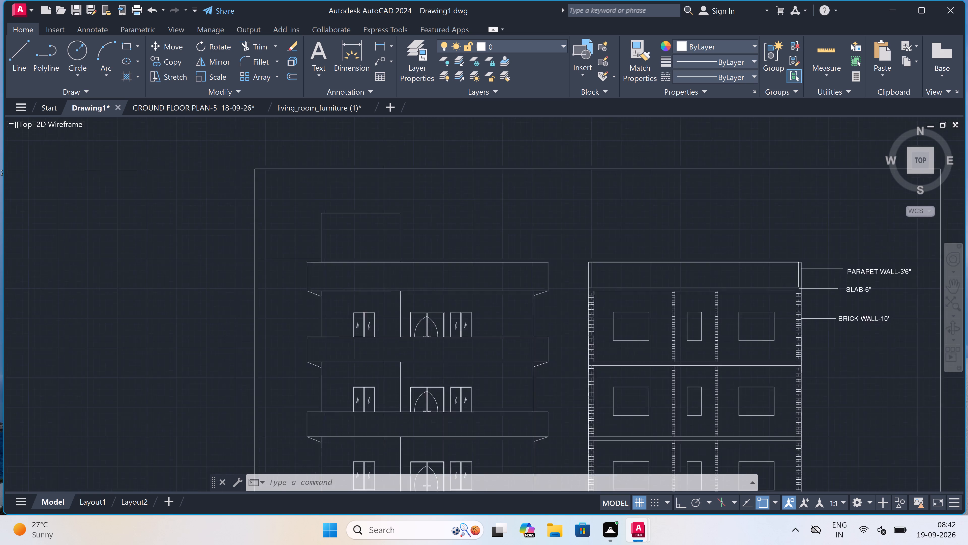
pyautogui.scroll(1, 388, 229)
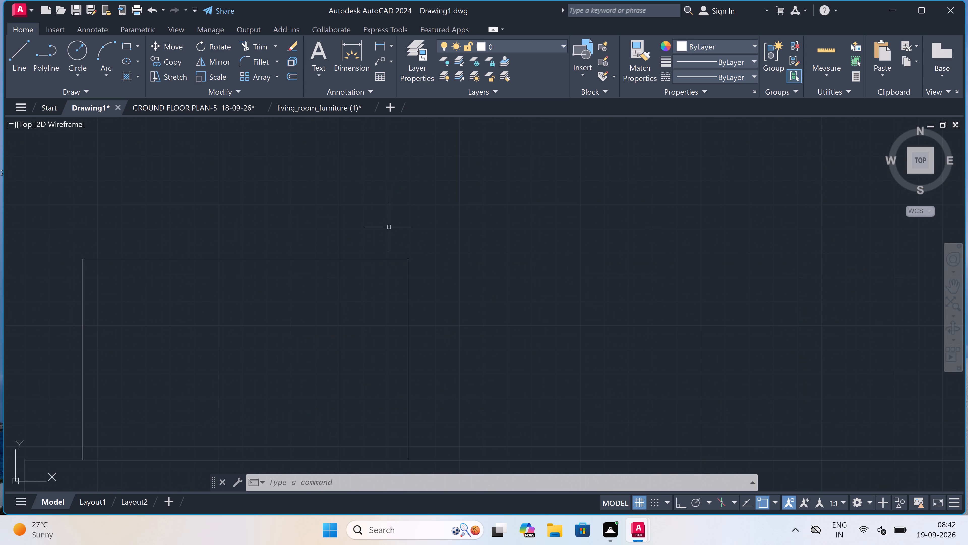
pyautogui.press('l')
pyautogui.press('Escape')
pyautogui.scroll(-1, 388, 229)
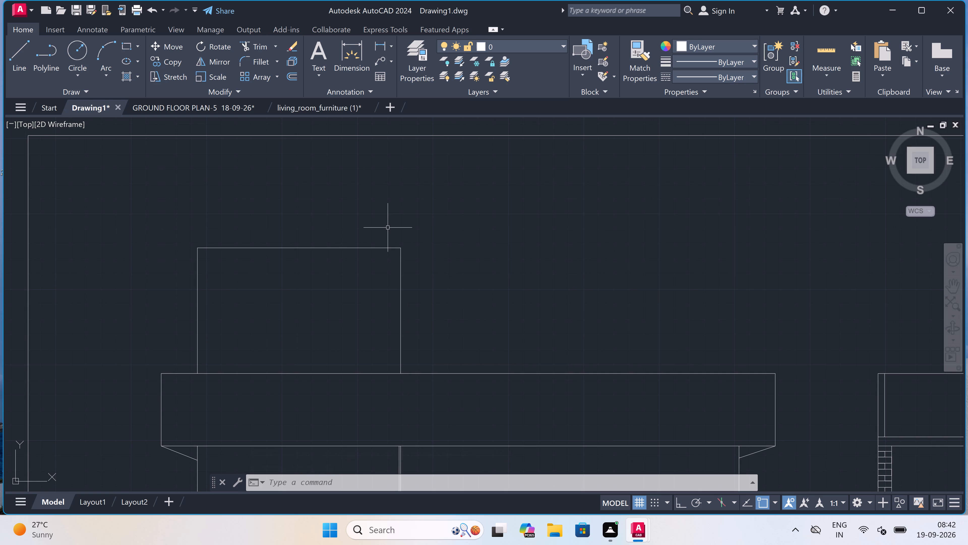
pyautogui.write('L')
pyautogui.press('space')
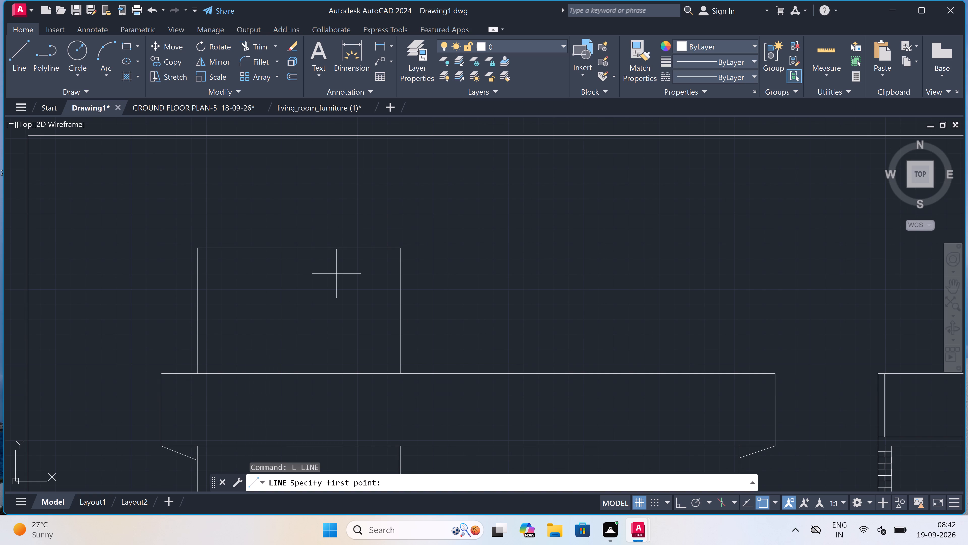
pyautogui.click(197, 286)
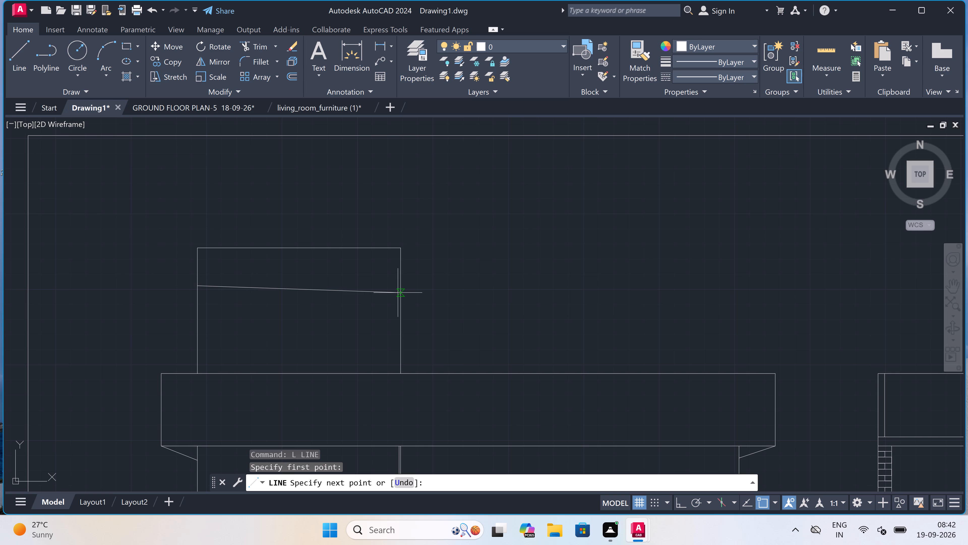
pyautogui.press('F8')
pyautogui.click(401, 286)
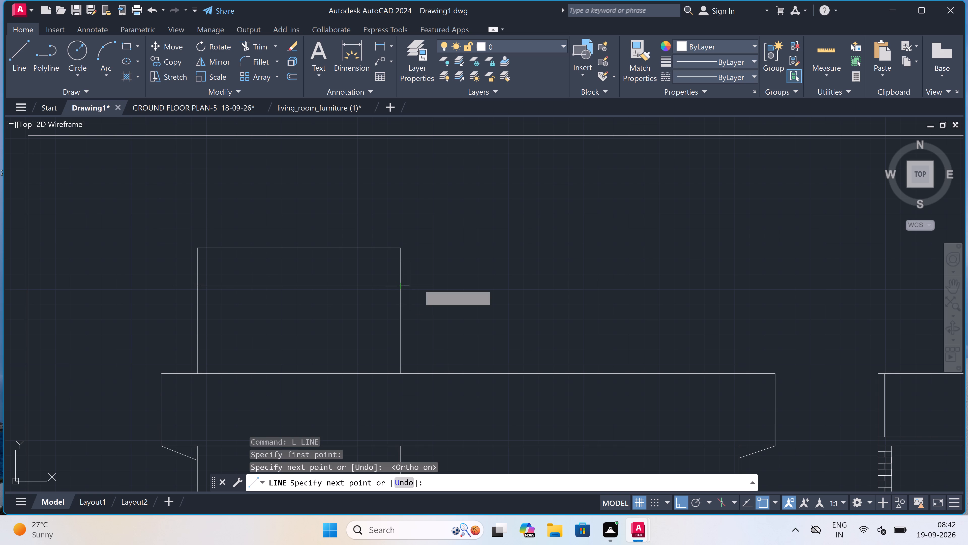
pyautogui.click(419, 284)
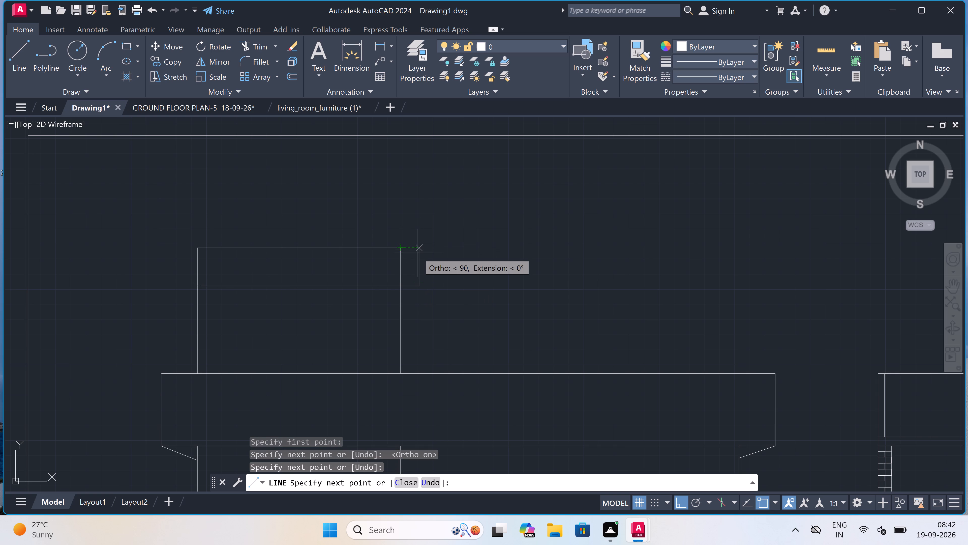
pyautogui.click(417, 250)
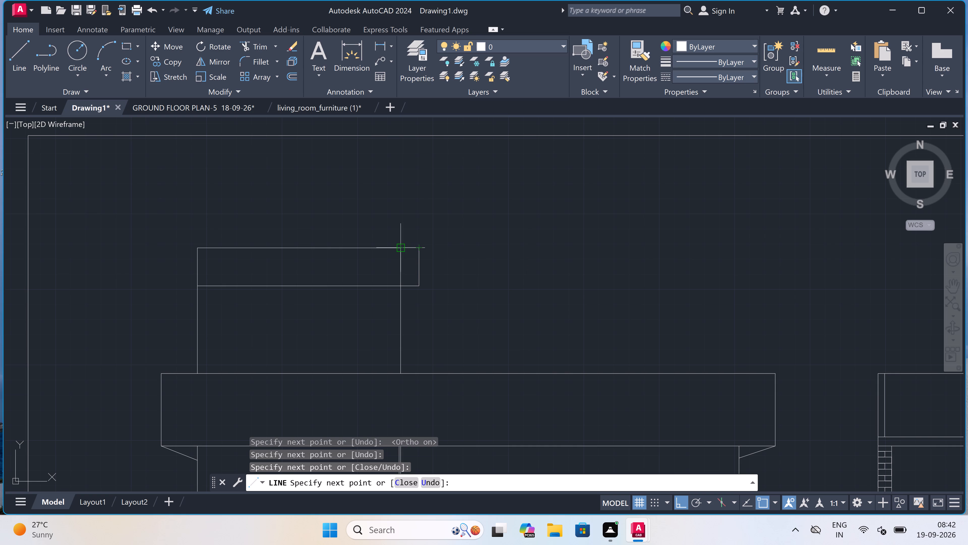
pyautogui.click(402, 248)
pyautogui.press('Escape')
# Draw a matching overhang about 1'-2" wide on the rooftop block's left side, from the horizontal line's end to the top left corner.
pyautogui.scroll(-2, 404, 244)
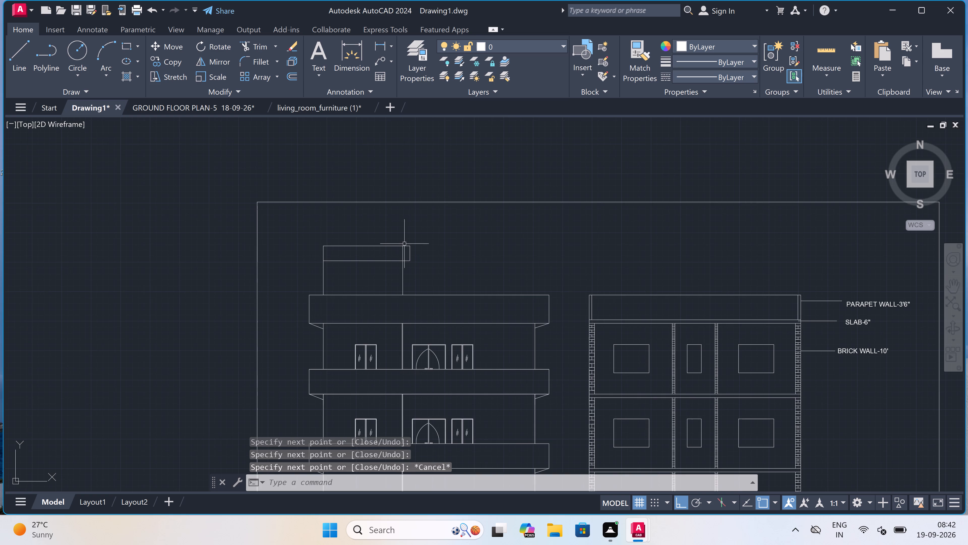
pyautogui.scroll(-2, 404, 244)
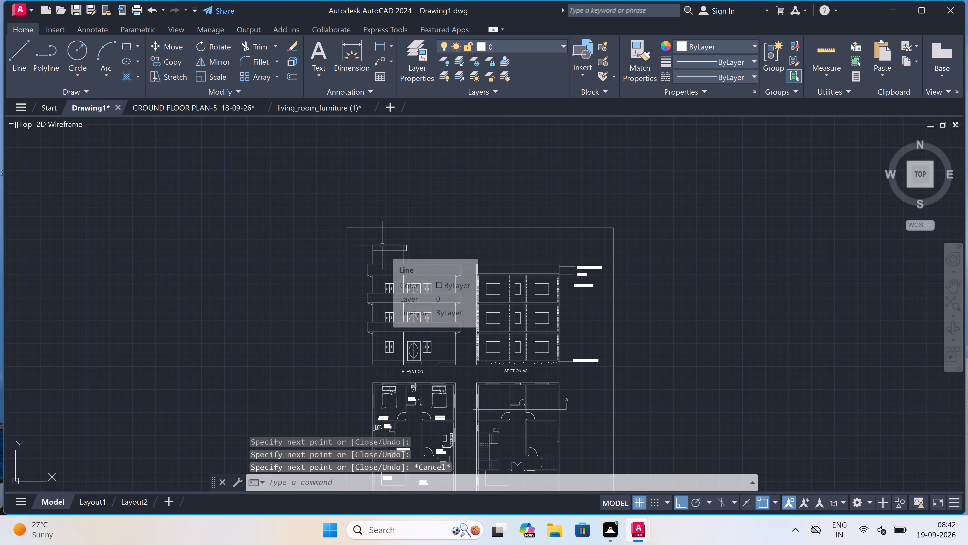
pyautogui.scroll(3, 382, 245)
pyautogui.scroll(2, 350, 257)
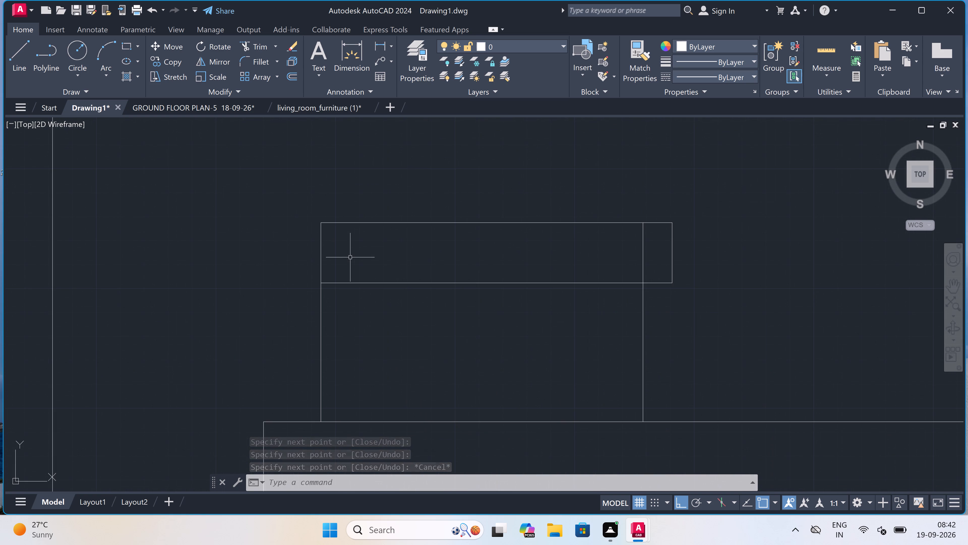
pyautogui.press('space')
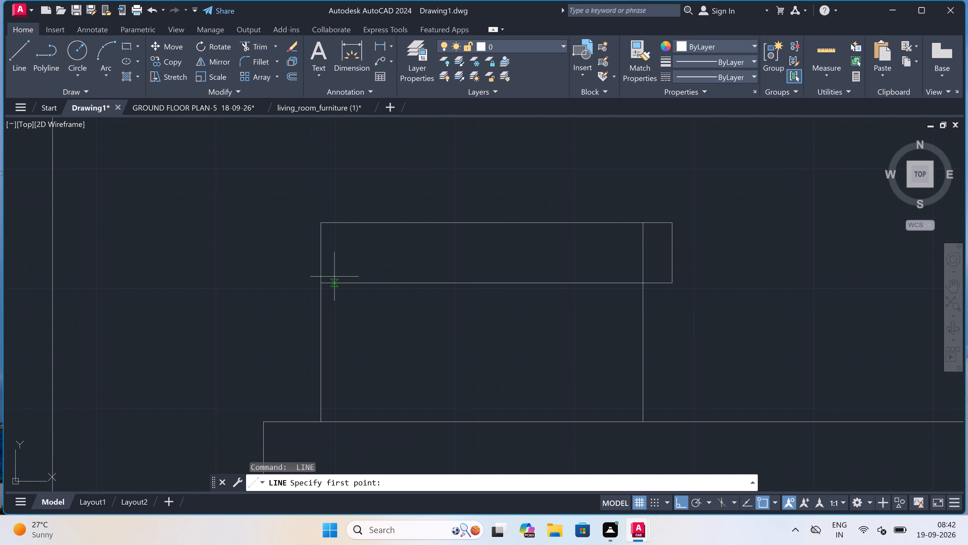
pyautogui.click(323, 284)
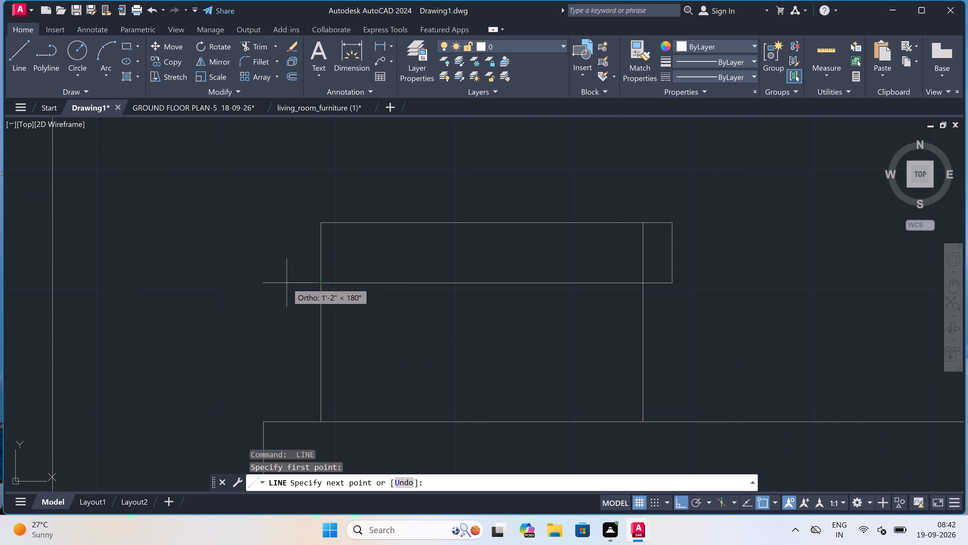
pyautogui.click(287, 283)
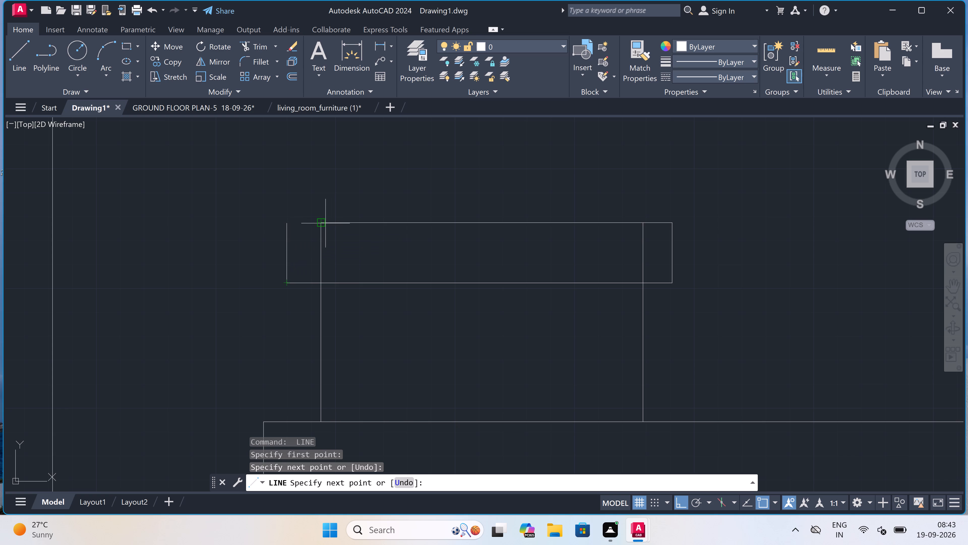
pyautogui.click(284, 222)
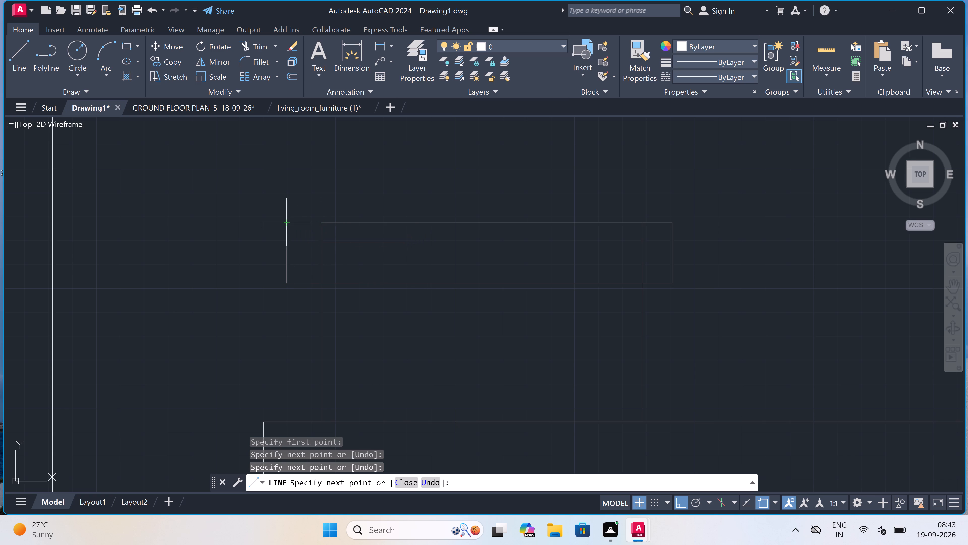
pyautogui.click(320, 220)
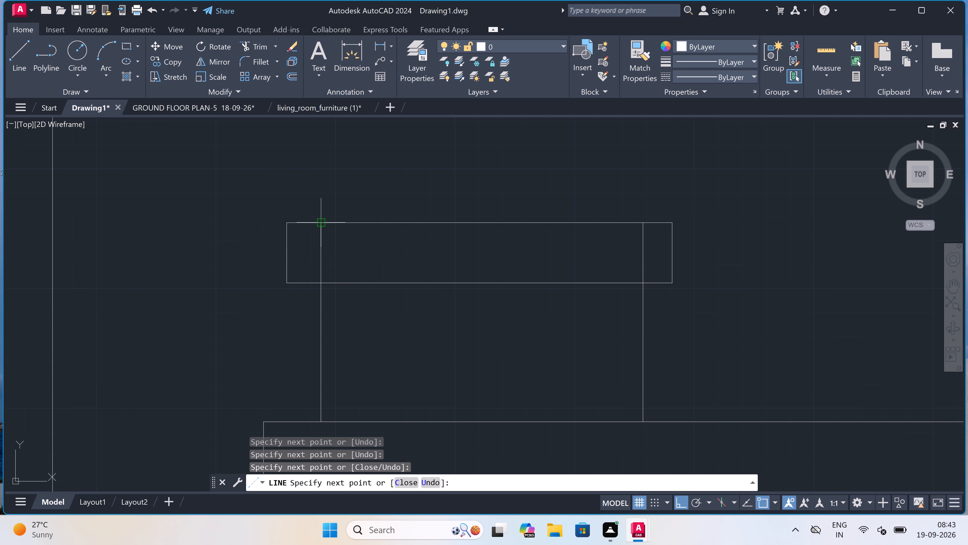
pyautogui.press('Escape')
# Trim both vertical wall lines of the rooftop block where they pass through the new roof band.
pyautogui.write('TR')
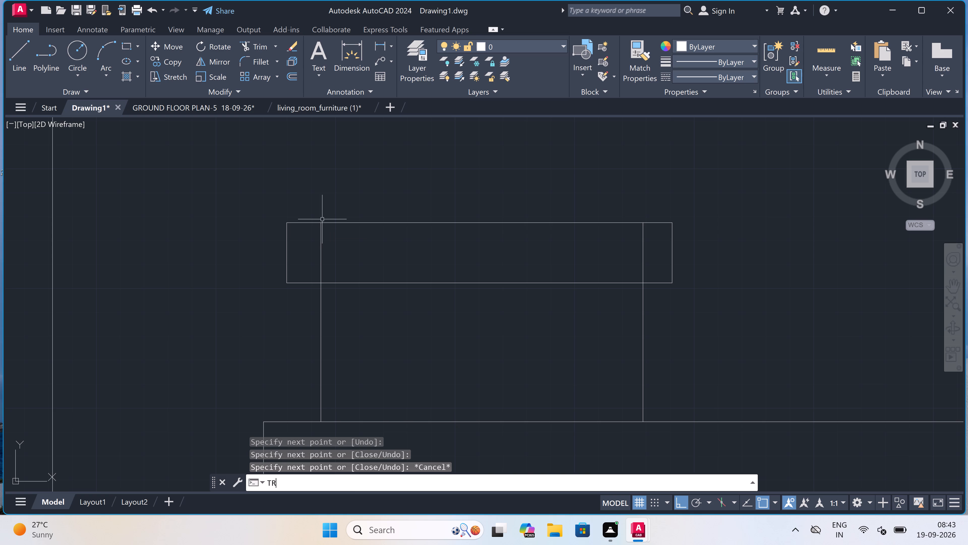
pyautogui.press('space')
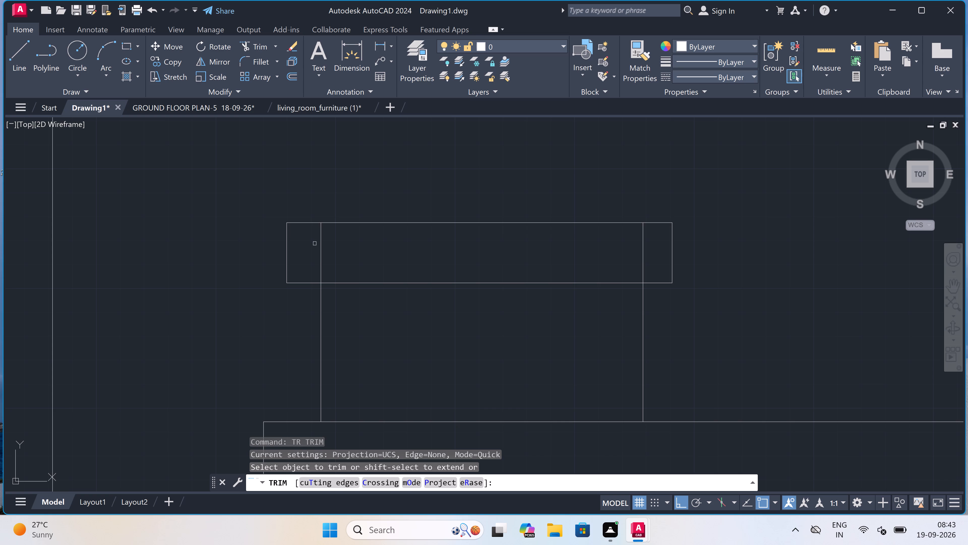
pyautogui.click(313, 252)
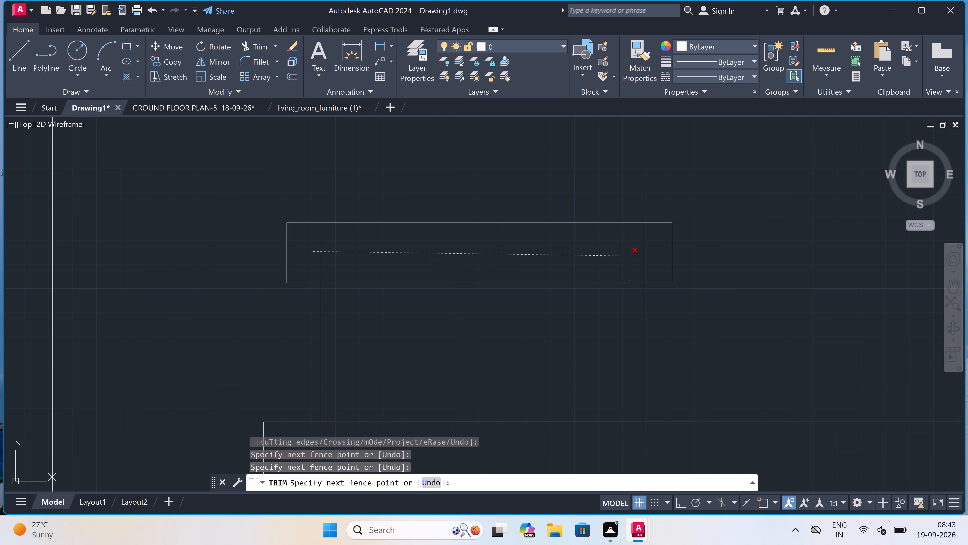
pyautogui.click(649, 253)
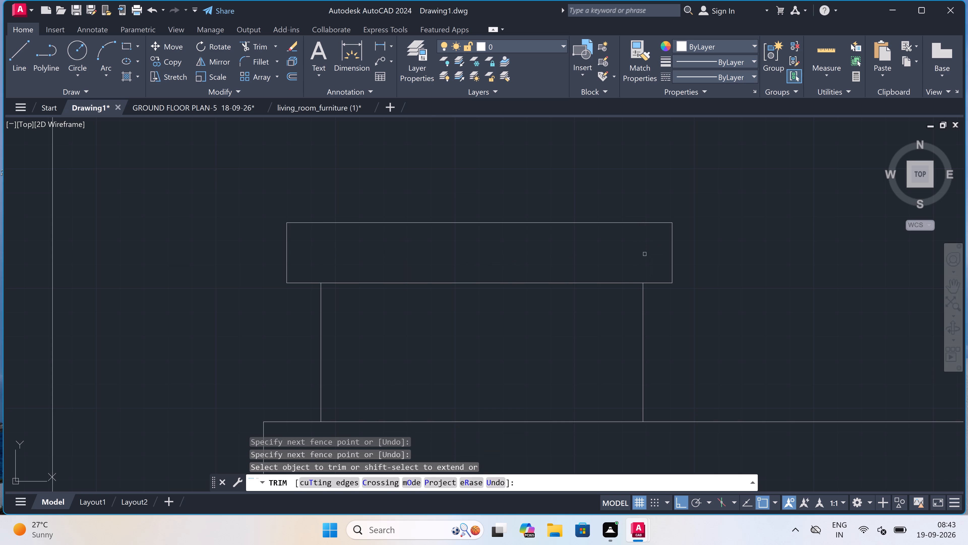
# With Ortho off, draw a short diagonal line from the rooftop band's lower right corner down to the block's right wall.
pyautogui.press('Escape')
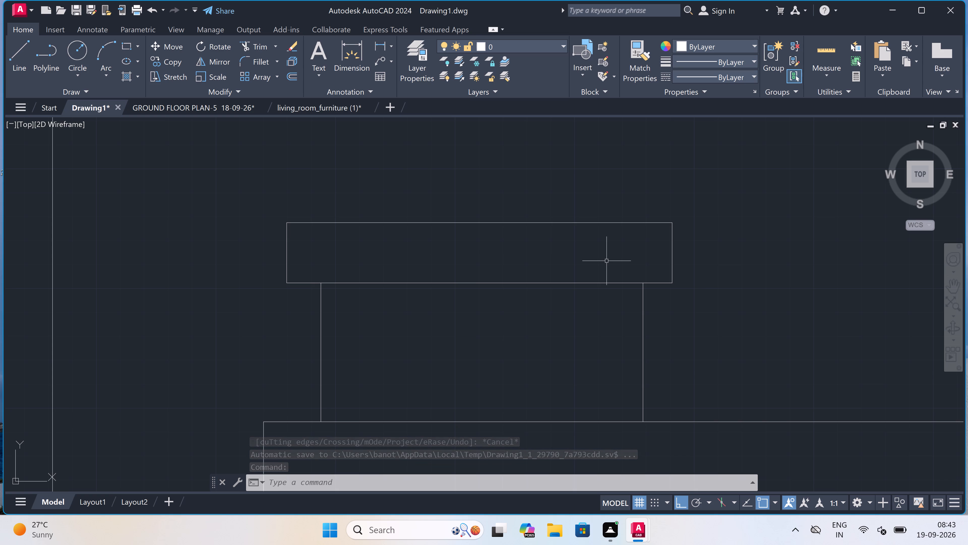
pyautogui.scroll(2, 637, 291)
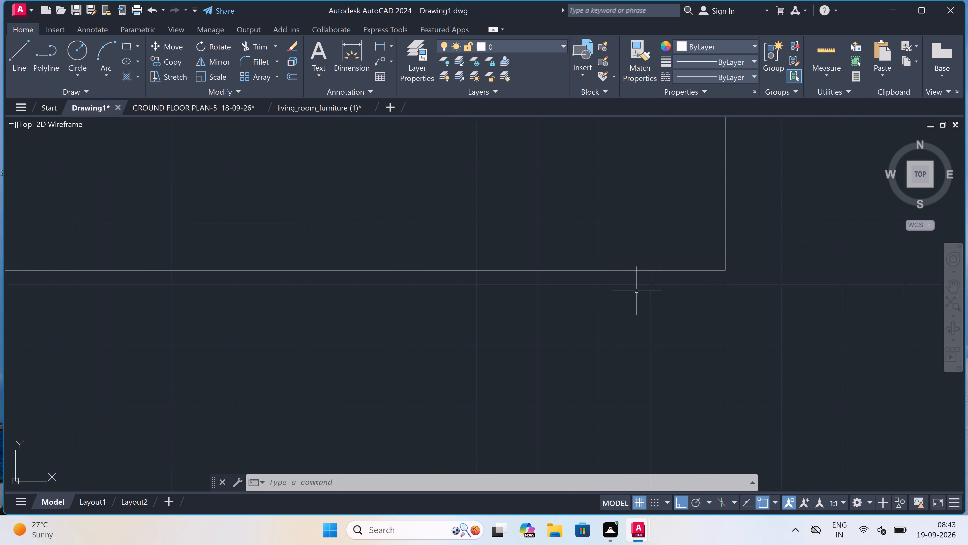
pyautogui.press('l')
pyautogui.press('space')
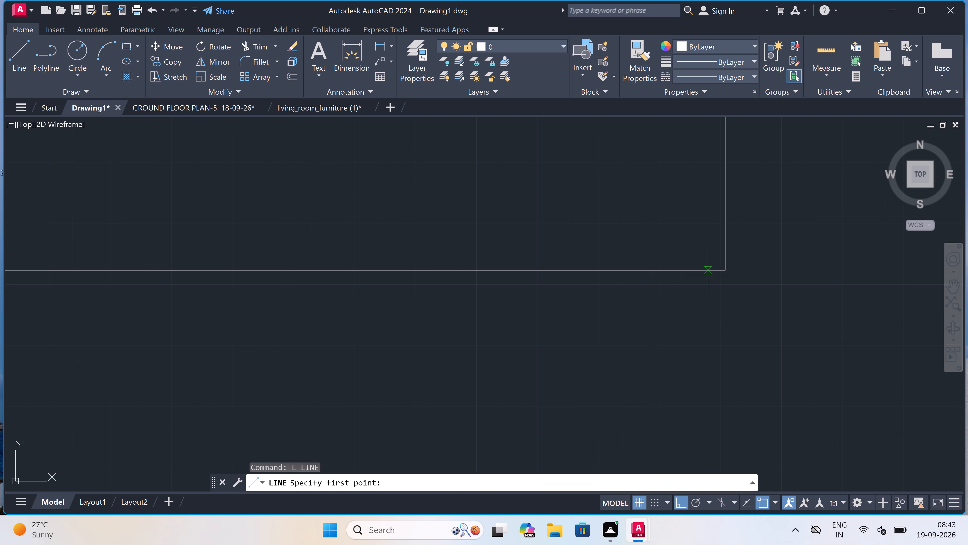
pyautogui.moveTo(727, 269); pyautogui.dragTo(711, 282)
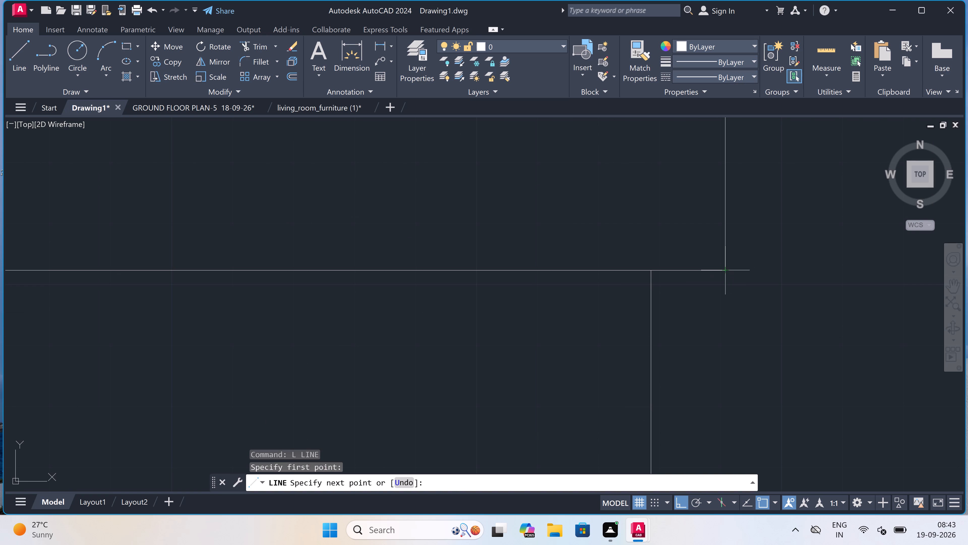
pyautogui.moveTo(711, 282); pyautogui.dragTo(720, 276)
pyautogui.press('F8')
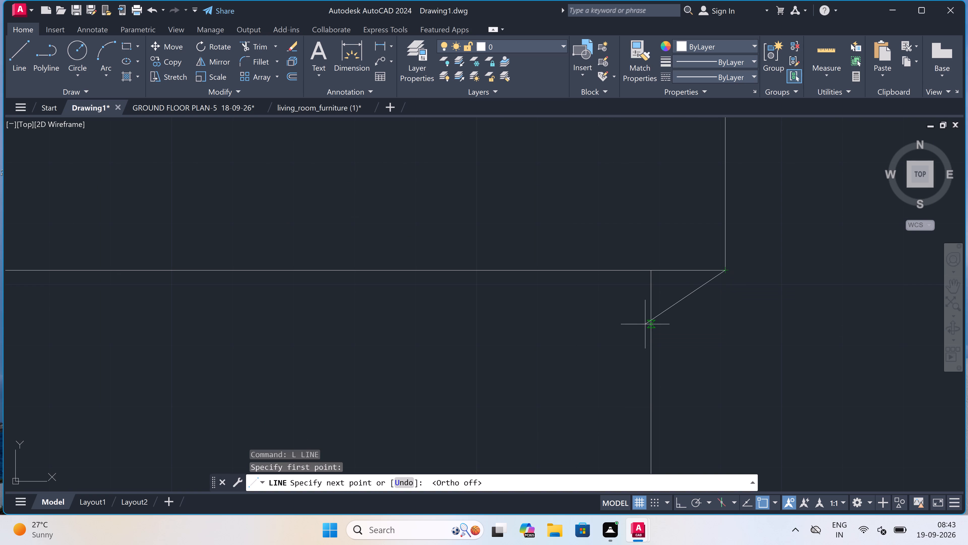
pyautogui.click(652, 316)
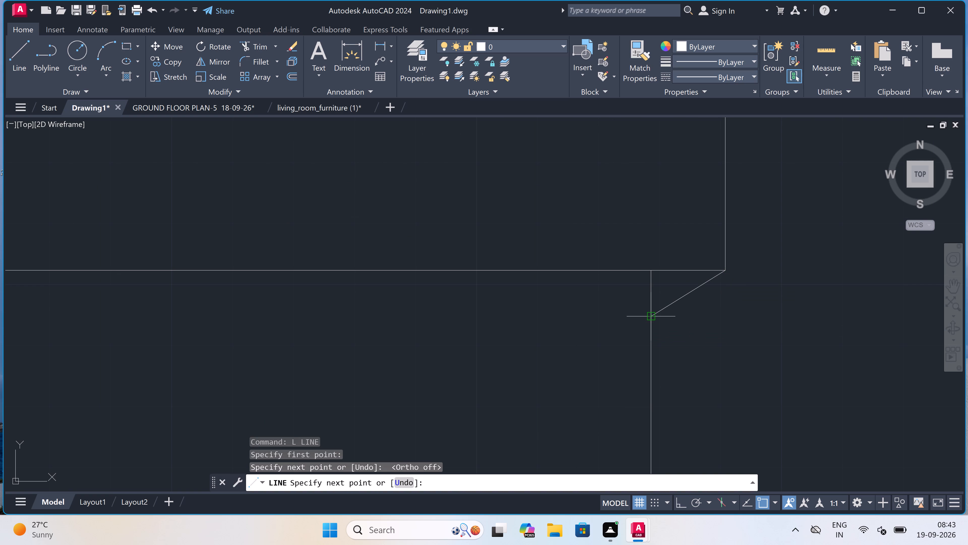
pyautogui.press('Escape')
# Draw a matching short diagonal line from the rooftop band's lower left corner down to the block's left wall.
pyautogui.scroll(-4, 642, 306)
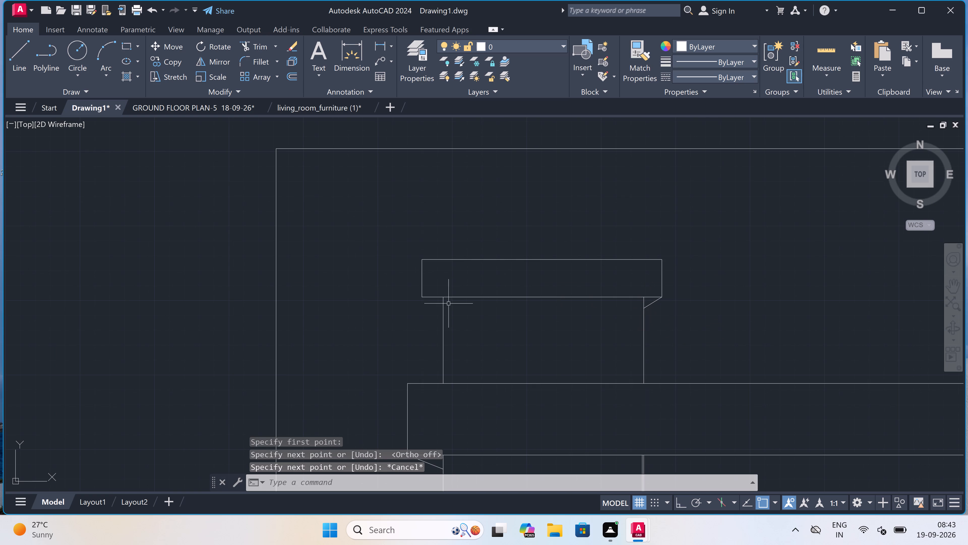
pyautogui.press('space')
pyautogui.scroll(2, 409, 301)
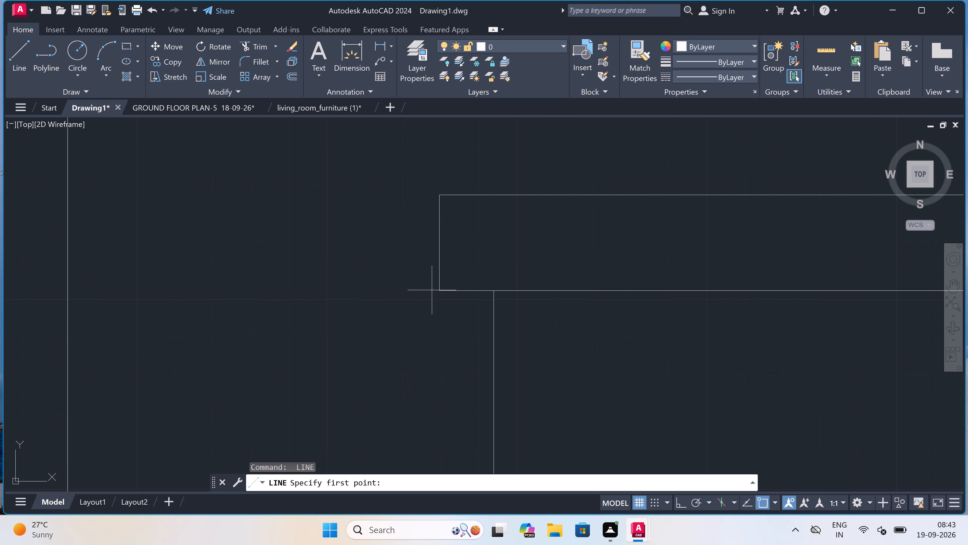
pyautogui.click(442, 290)
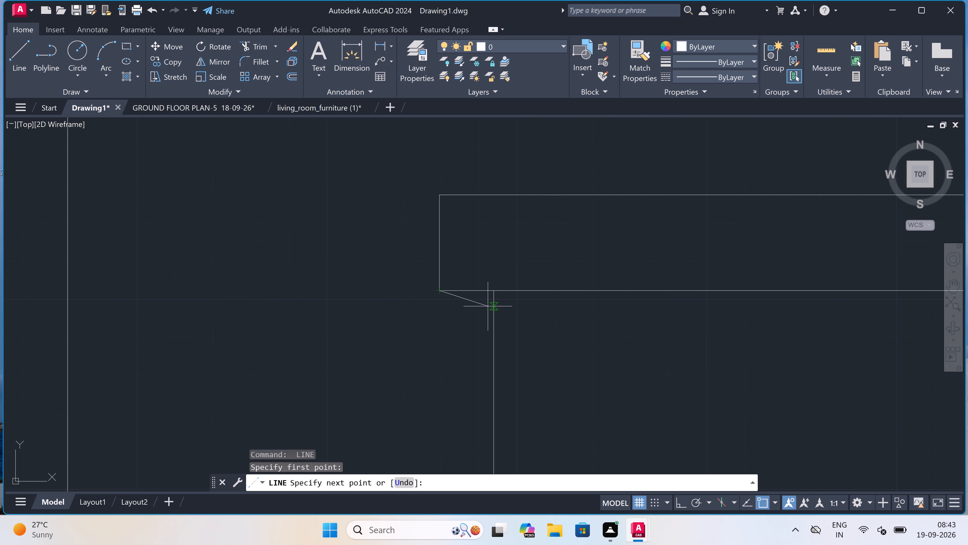
pyautogui.click(495, 319)
pyautogui.press('Escape')
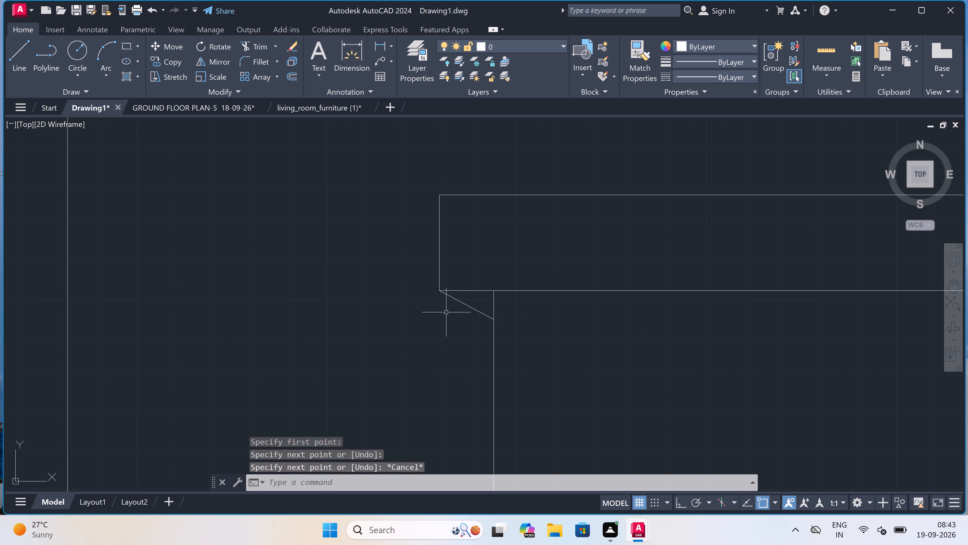
# With Ortho on, underline the ELEVATION title with a horizontal line about 8'-6" long, extending slightly past both ends of the text.
pyautogui.scroll(-7, 449, 295)
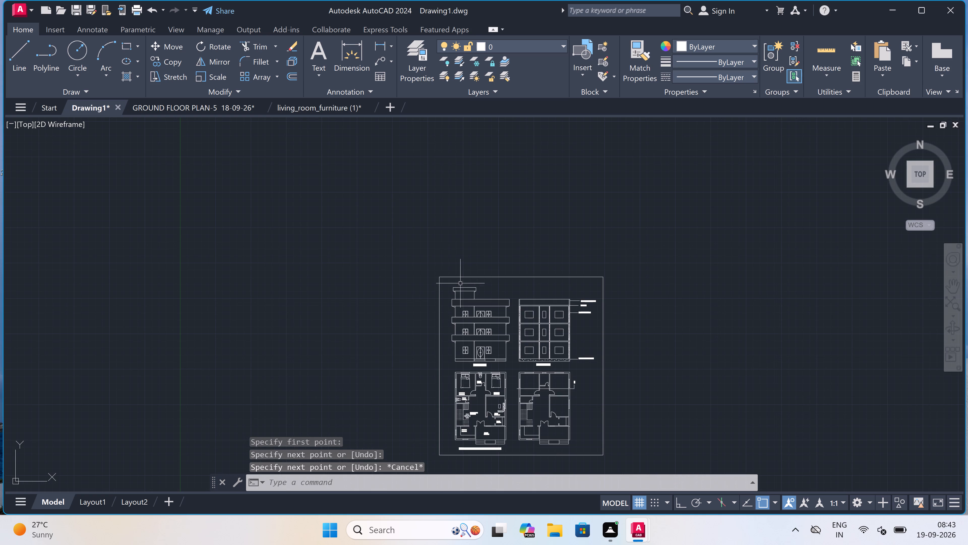
pyautogui.scroll(2, 447, 329)
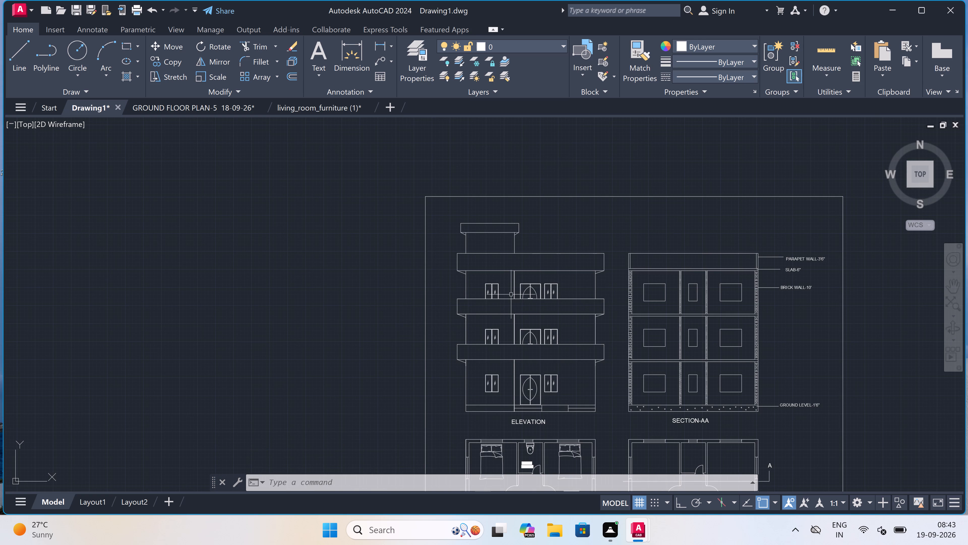
pyautogui.scroll(-2, 511, 294)
pyautogui.press('l')
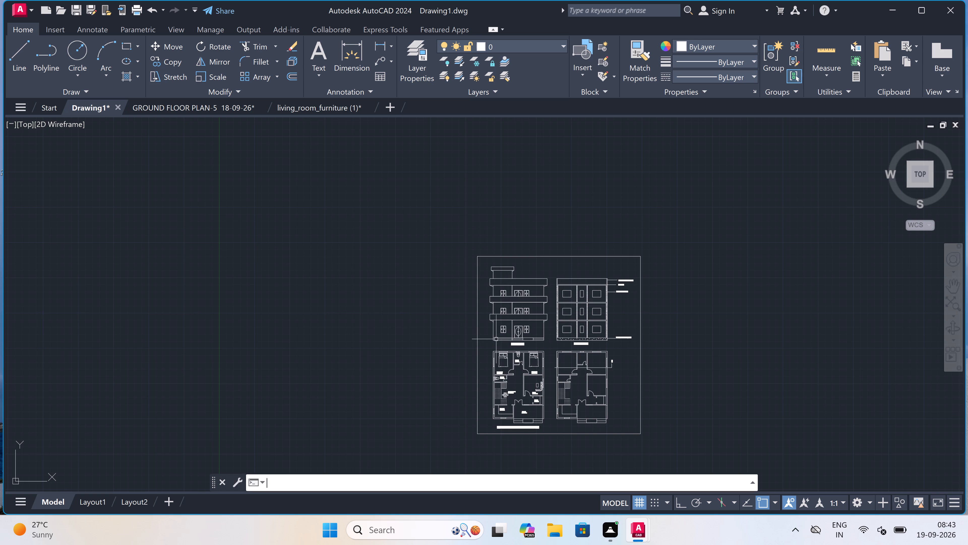
pyautogui.press('space')
pyautogui.scroll(3, 516, 347)
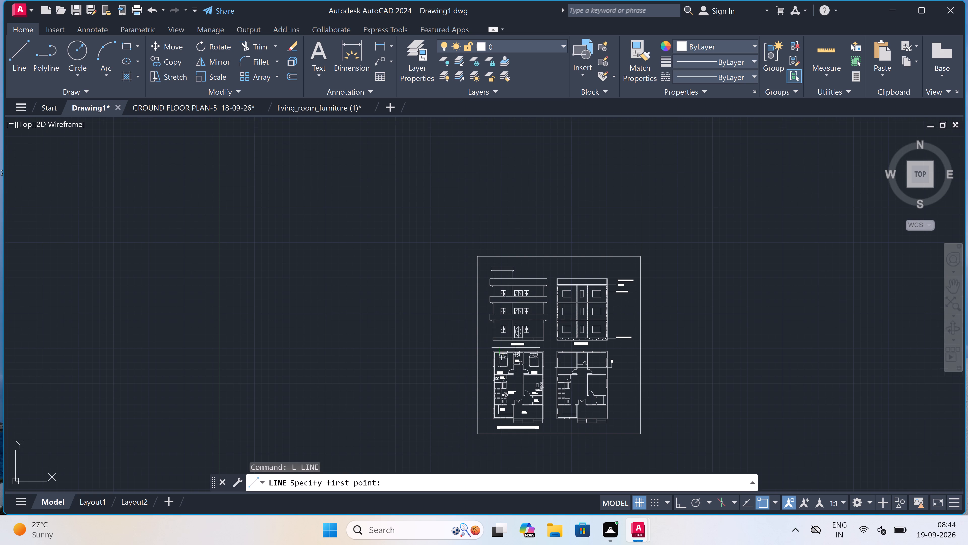
pyautogui.scroll(3, 505, 338)
pyautogui.scroll(3, 495, 365)
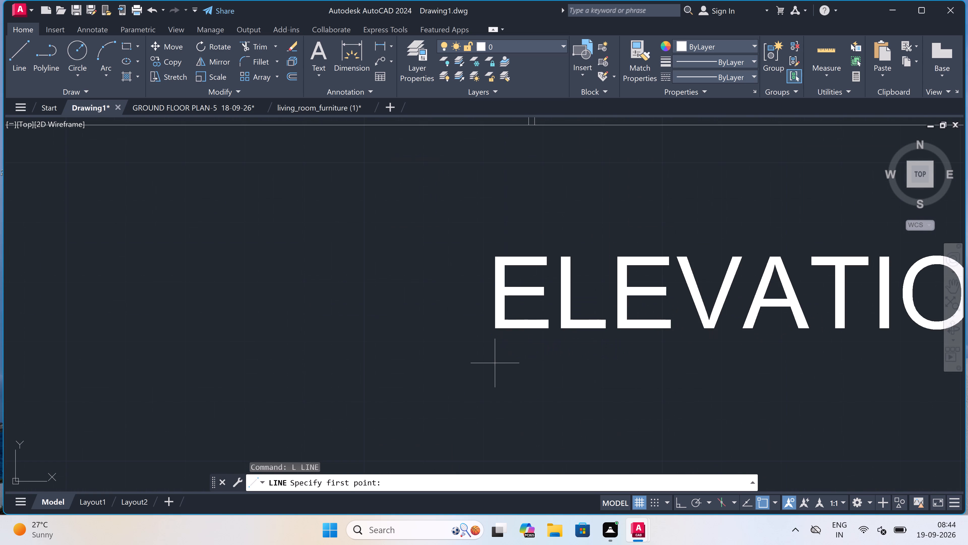
pyautogui.moveTo(463, 362); pyautogui.dragTo(467, 362)
pyautogui.scroll(-4, 646, 355)
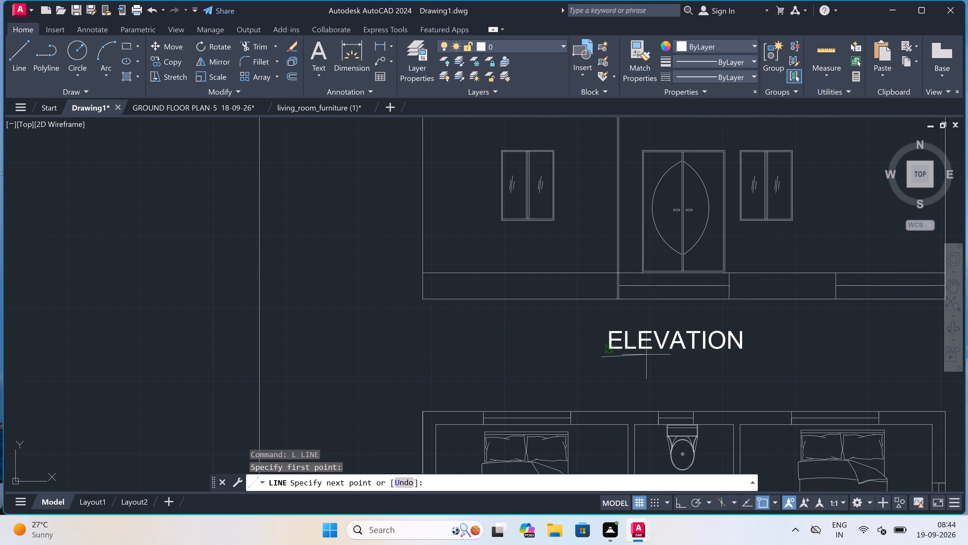
pyautogui.press('F8')
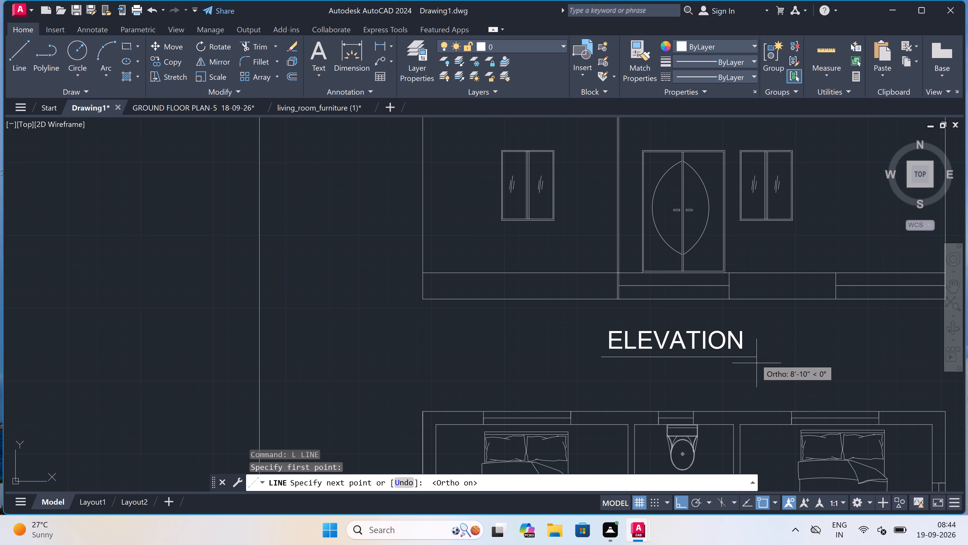
pyautogui.scroll(6, 755, 358)
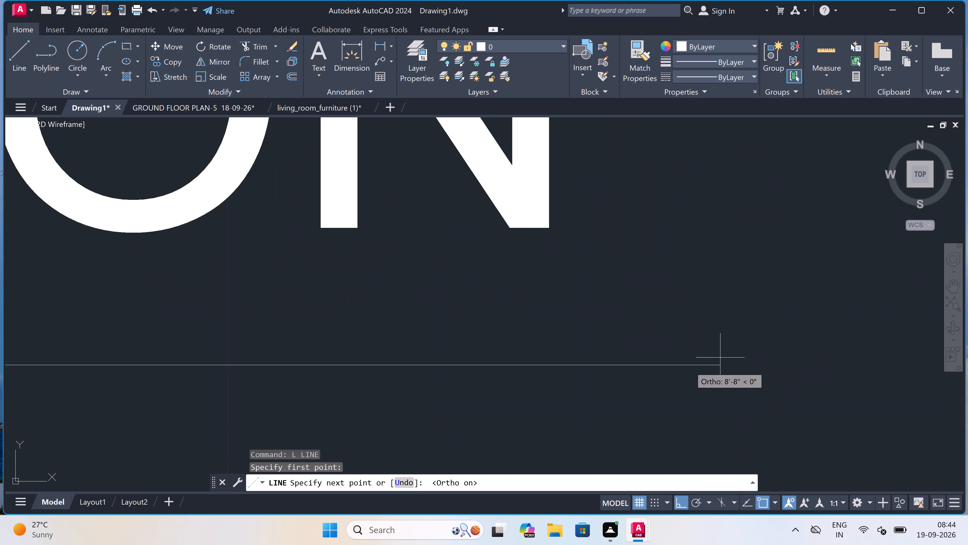
pyautogui.click(688, 368)
pyautogui.press('Escape')
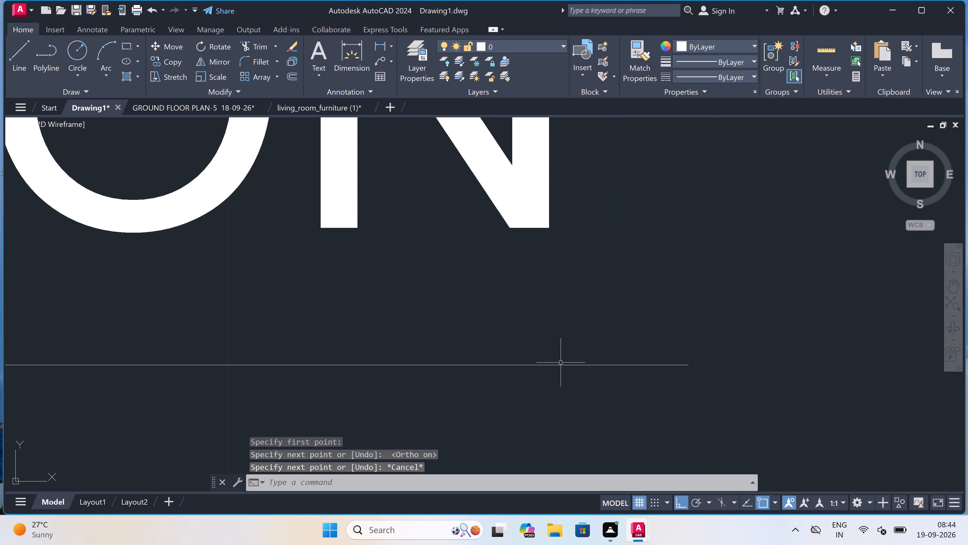
# Underline the SECTION-AA title with a horizontal line about 8'-10" long, extending slightly past both ends of the text.
pyautogui.scroll(-8, 512, 368)
pyautogui.scroll(-2, 490, 358)
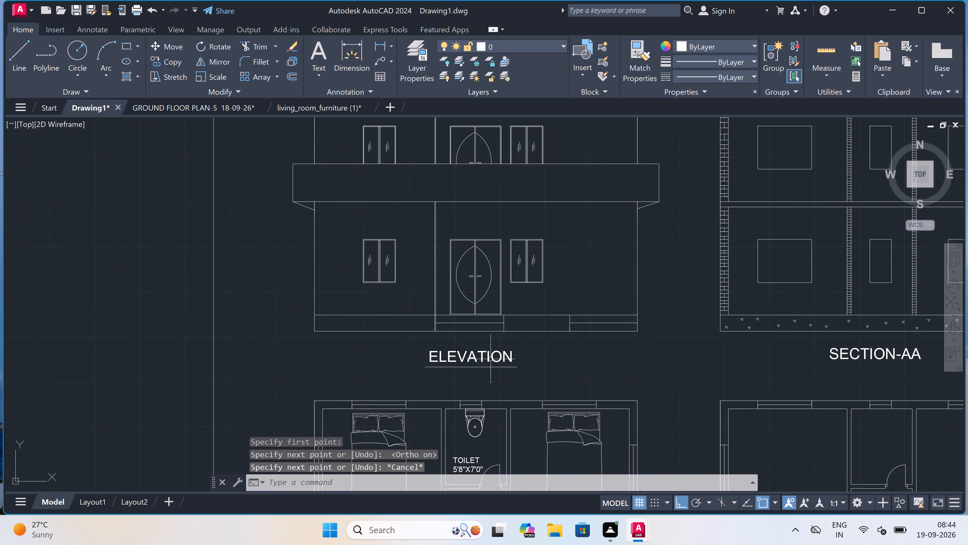
pyautogui.scroll(2, 658, 357)
pyautogui.scroll(4, 570, 375)
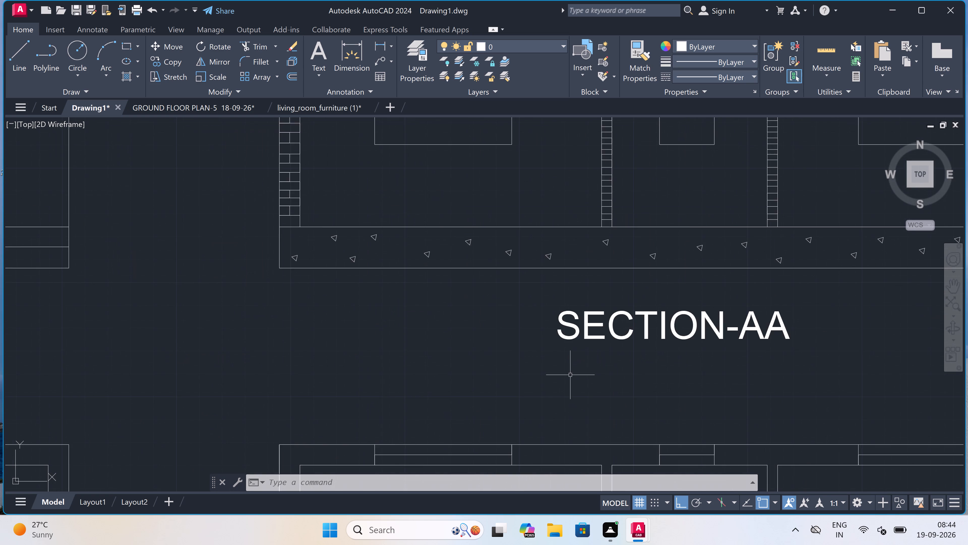
pyautogui.press('space')
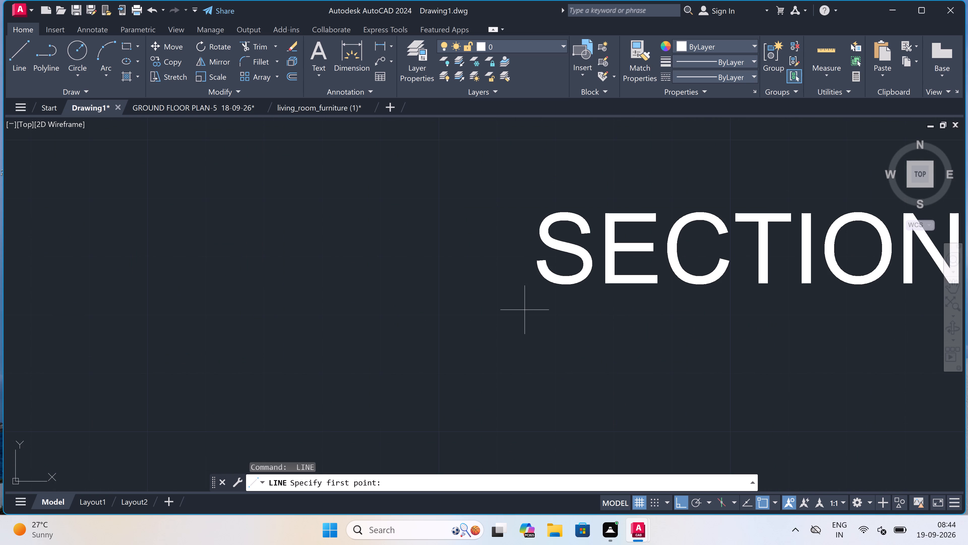
pyautogui.scroll(2, 526, 309)
pyautogui.moveTo(519, 302); pyautogui.dragTo(525, 302)
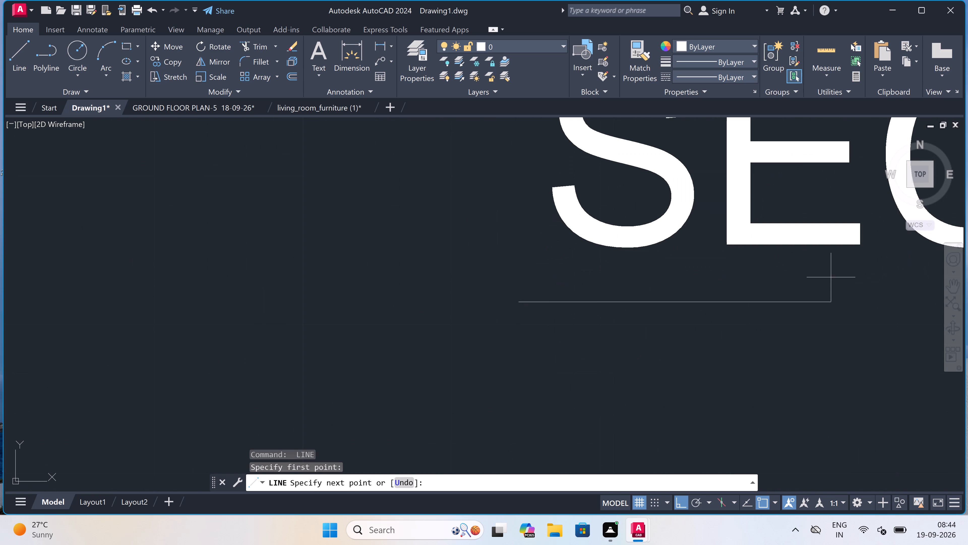
pyautogui.scroll(-7, 684, 327)
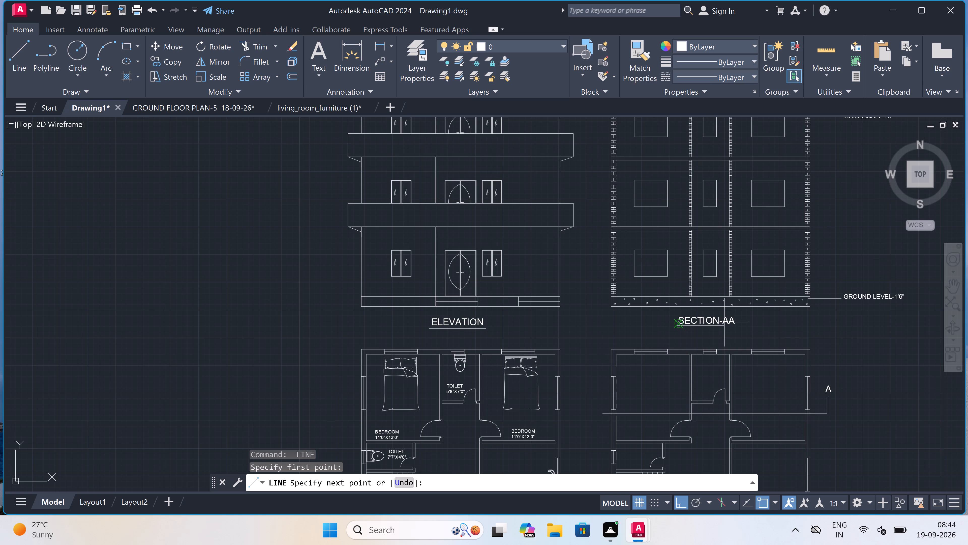
pyautogui.scroll(3, 740, 320)
pyautogui.scroll(3, 715, 336)
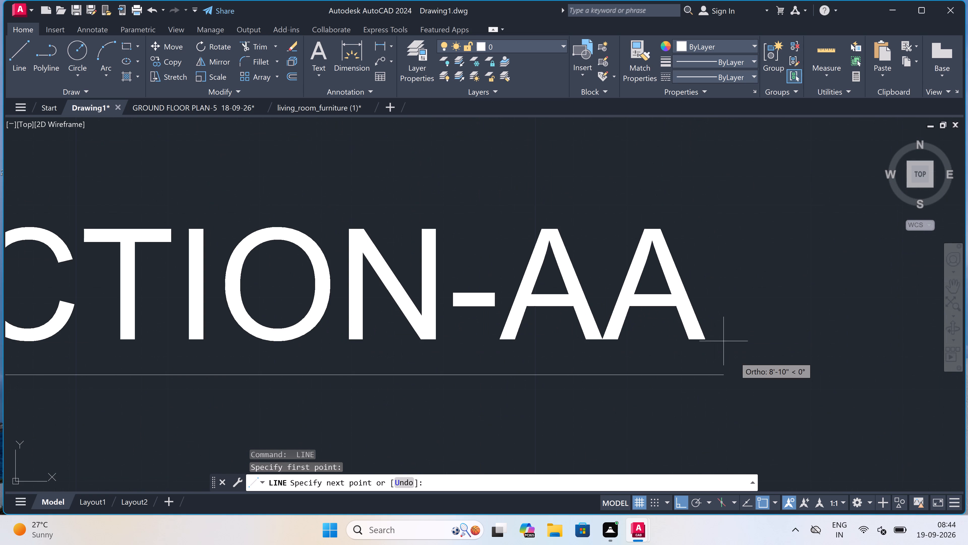
pyautogui.scroll(3, 735, 358)
pyautogui.click(712, 412)
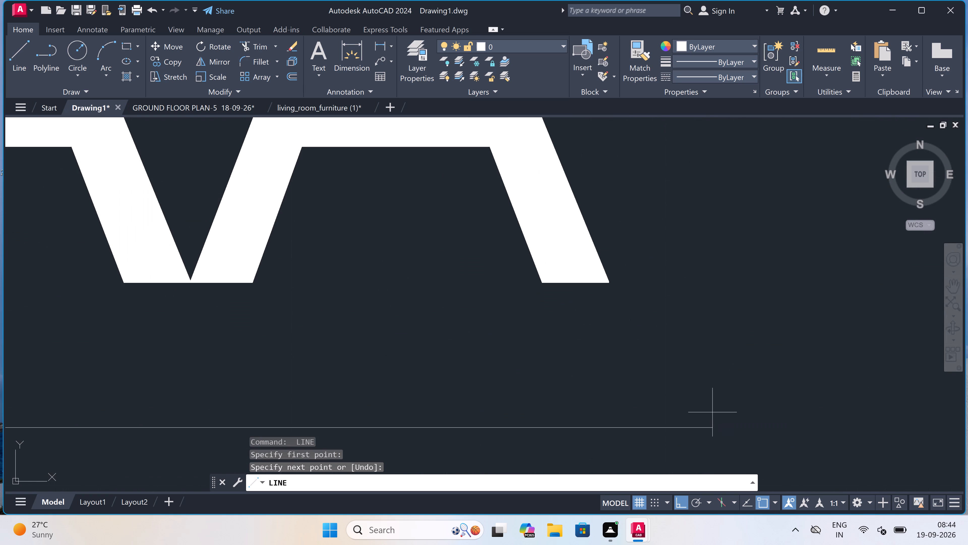
pyautogui.press('Escape')
# Underline the GROUND FLOOR EAST FACING PLAN title with a horizontal line about 26'-6" long, extending slightly past both ends of the text.
pyautogui.scroll(-4, 664, 322)
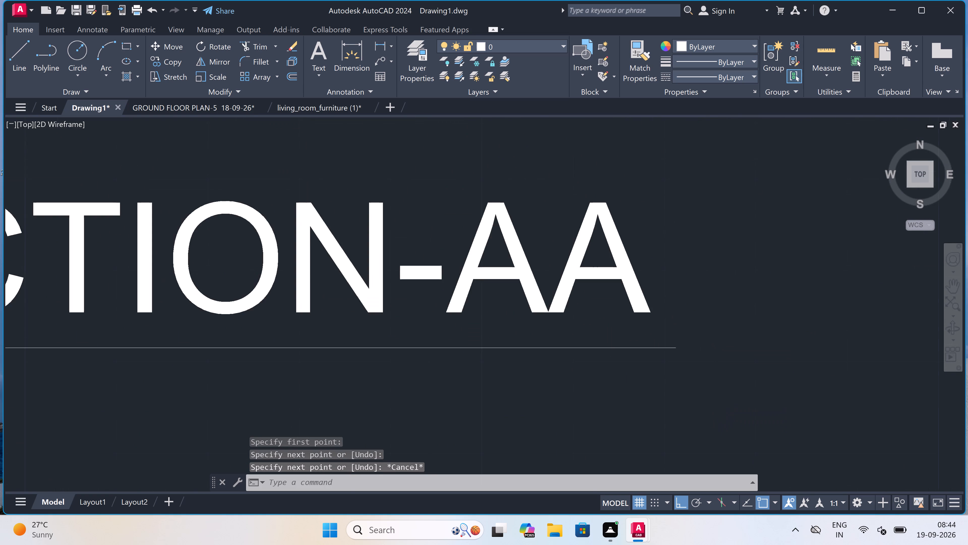
pyautogui.scroll(-8, 664, 322)
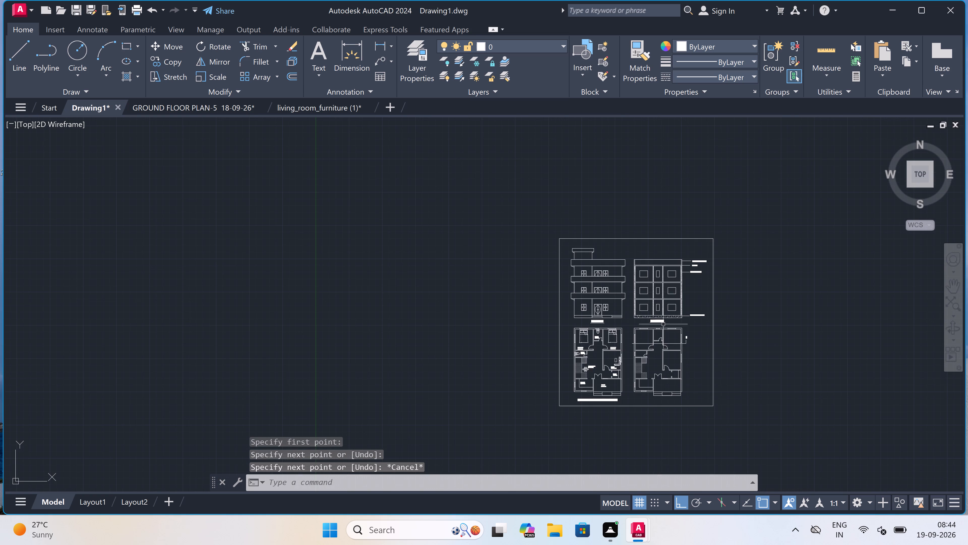
pyautogui.scroll(4, 595, 402)
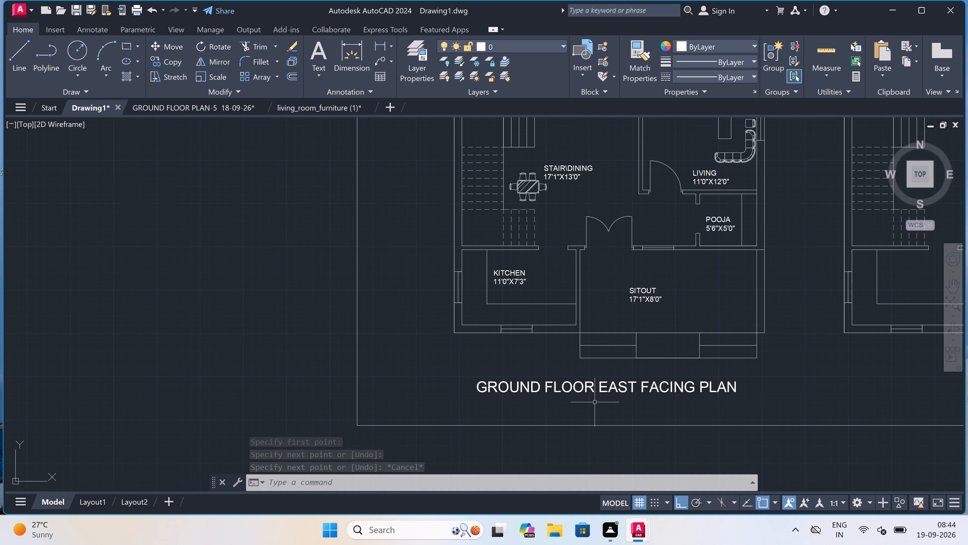
pyautogui.press('space')
pyautogui.scroll(3, 480, 397)
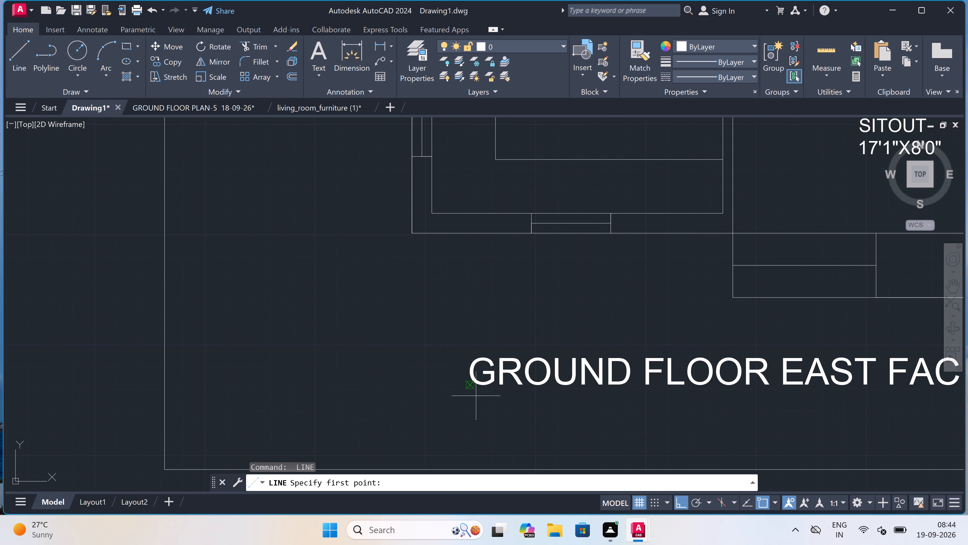
pyautogui.scroll(3, 453, 401)
pyautogui.moveTo(453, 399); pyautogui.dragTo(458, 399)
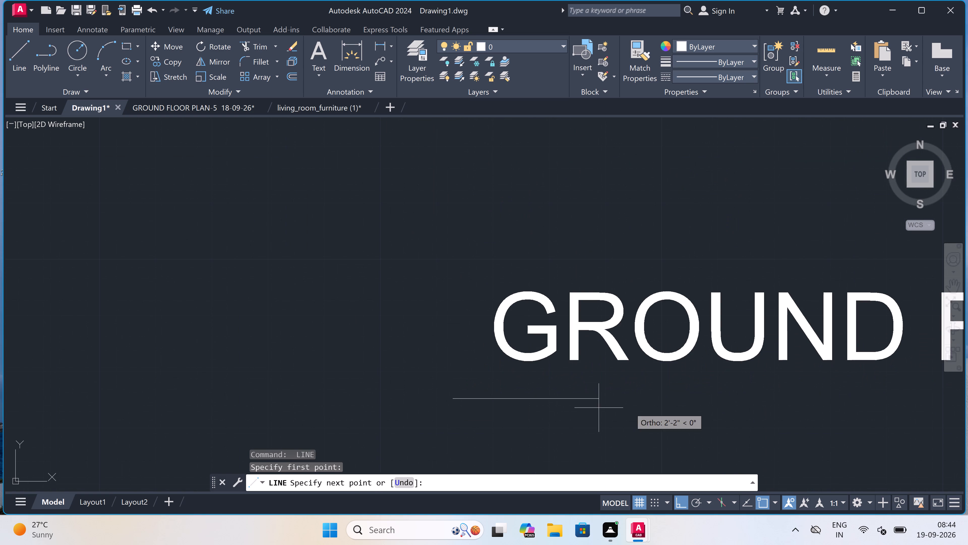
pyautogui.scroll(-9, 783, 395)
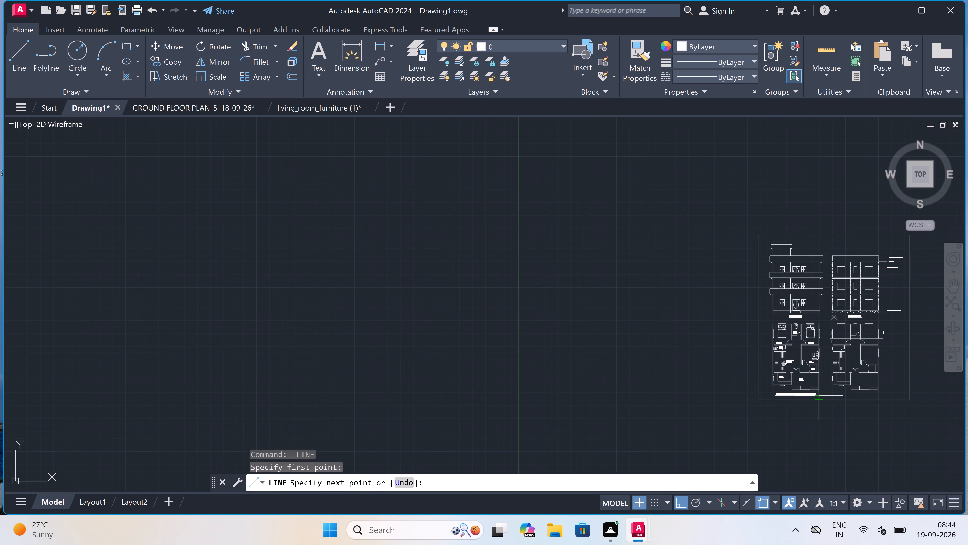
pyautogui.scroll(4, 821, 394)
pyautogui.scroll(3, 751, 410)
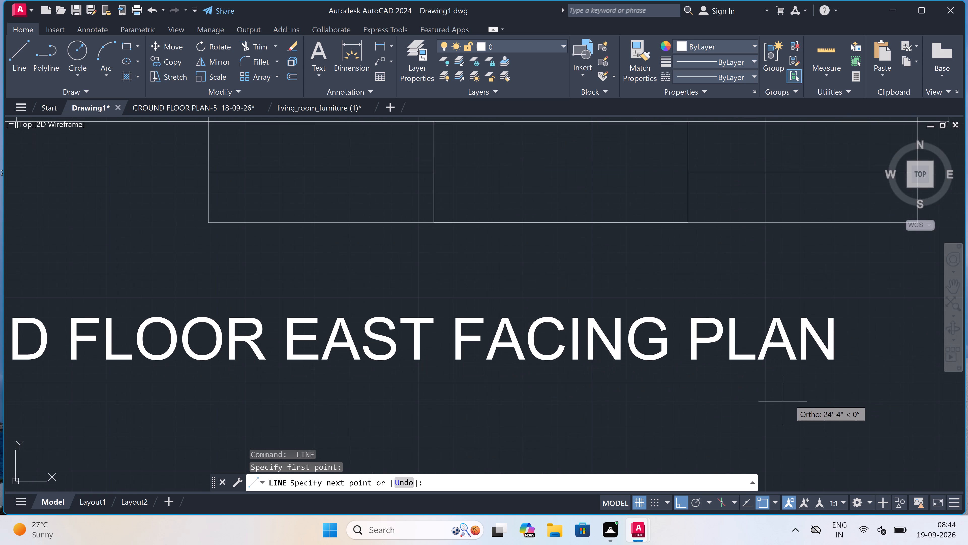
pyautogui.scroll(2, 873, 376)
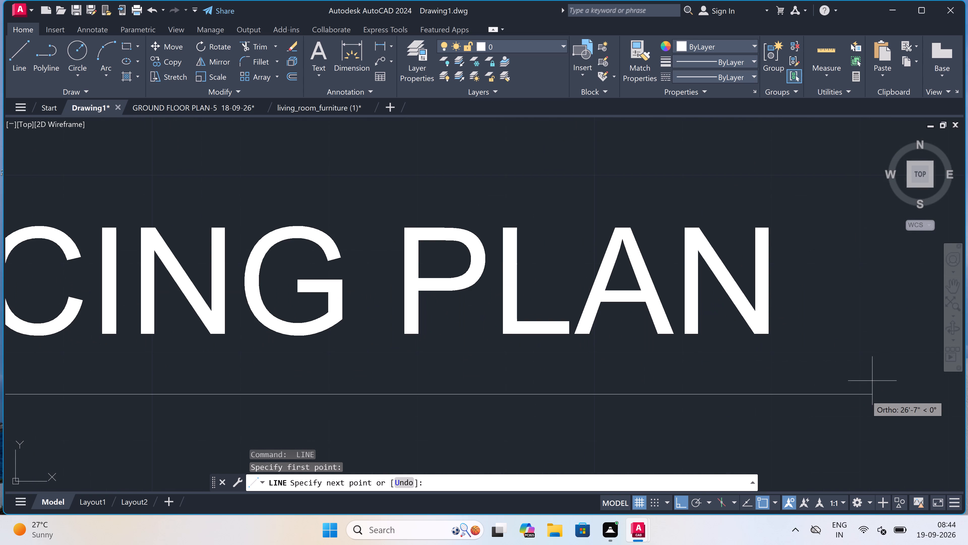
pyautogui.click(865, 395)
pyautogui.press('Escape')
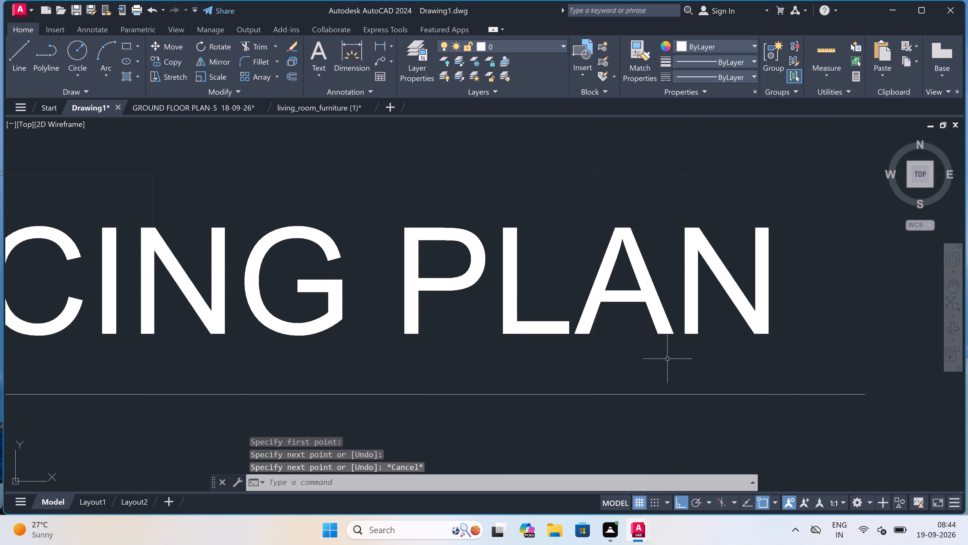
pyautogui.scroll(-9, 667, 359)
pyautogui.scroll(3, 728, 304)
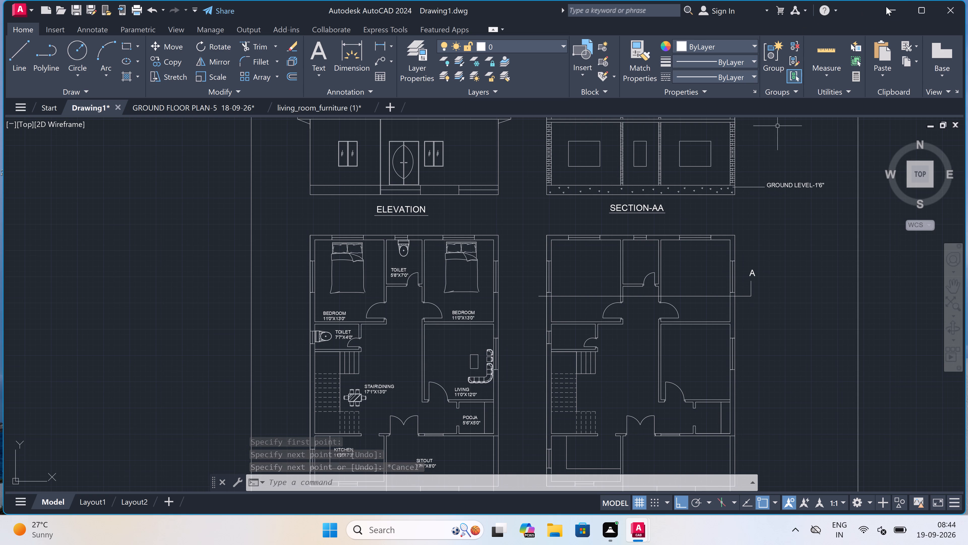
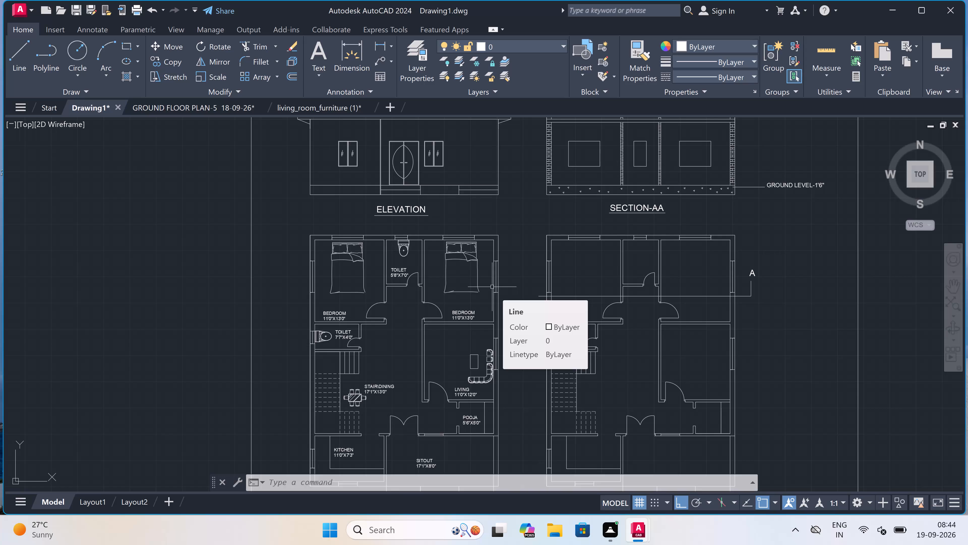
# Draw a rectangular sink outline on the kitchen counter in its lower right corner, just inside the walls of the furnished plan.
pyautogui.scroll(-1, 492, 287)
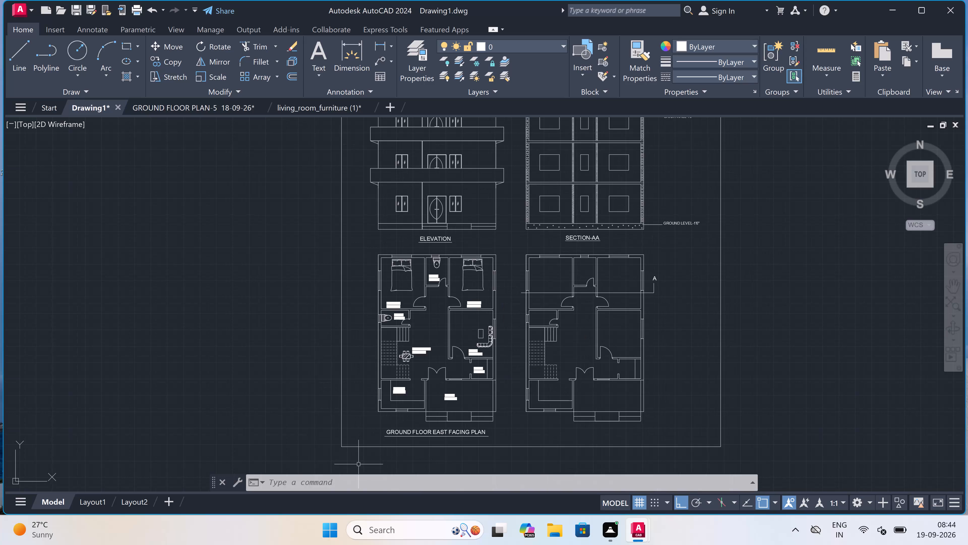
pyautogui.scroll(2, 392, 422)
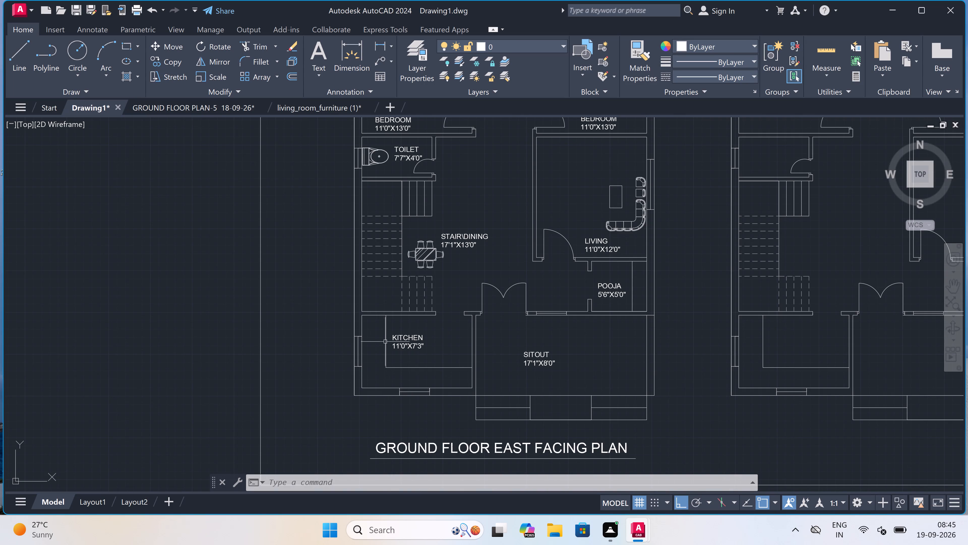
pyautogui.scroll(1, 385, 341)
pyautogui.scroll(2, 487, 397)
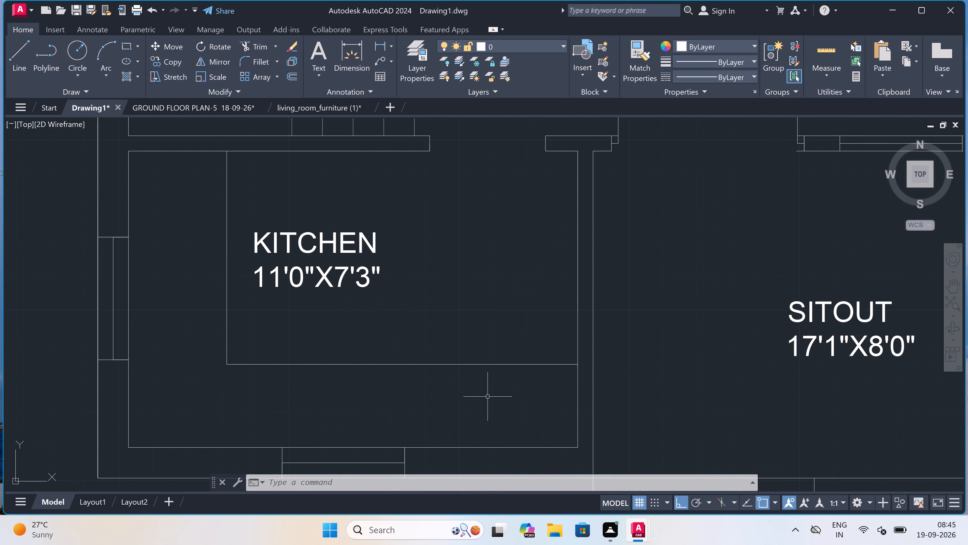
pyautogui.scroll(1, 518, 416)
pyautogui.scroll(-2, 516, 405)
pyautogui.scroll(2, 521, 427)
pyautogui.press('r')
pyautogui.press('e')
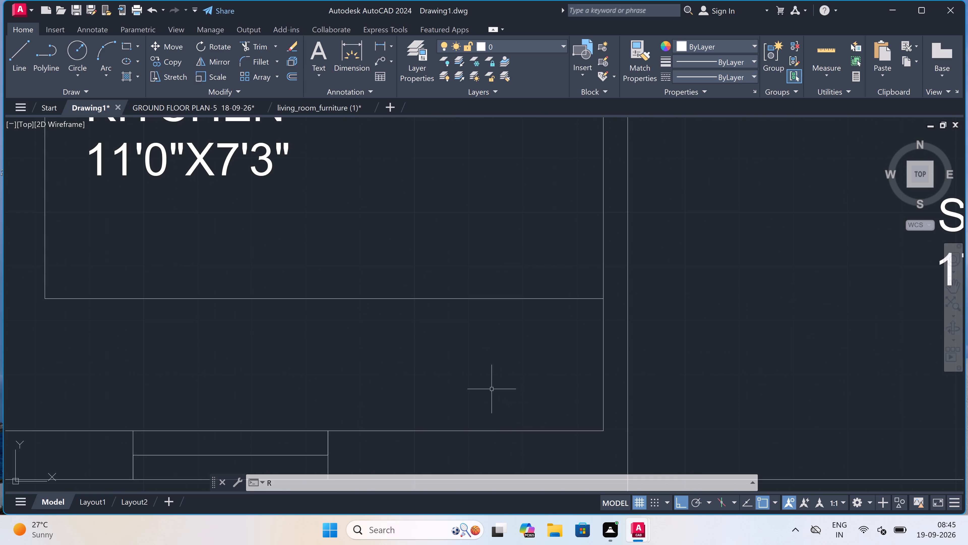
pyautogui.press('c')
pyautogui.press('space')
pyautogui.press('space')
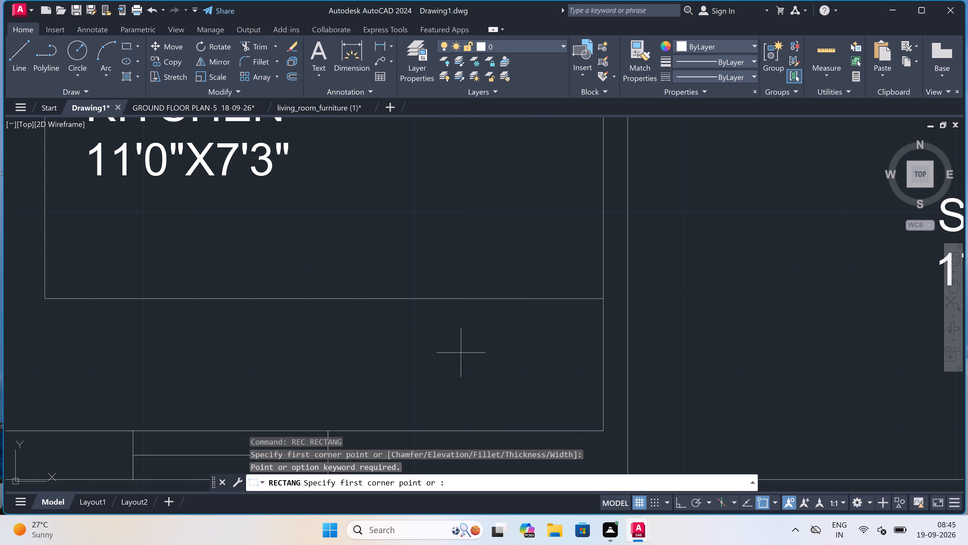
pyautogui.click(433, 317)
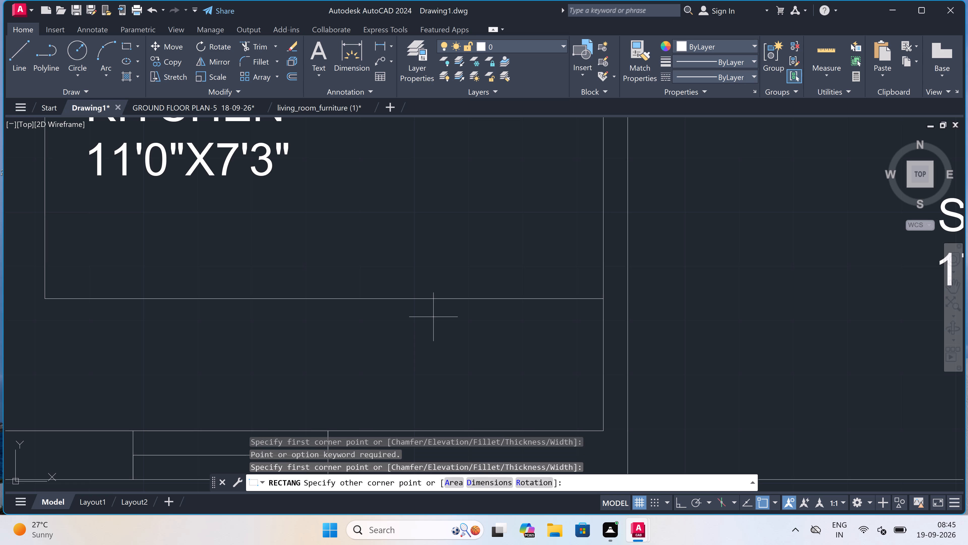
pyautogui.click(594, 418)
# Draw a narrow upright rectangle for the tap spout, crossing the middle of the sink's lower edge.
pyautogui.press('space')
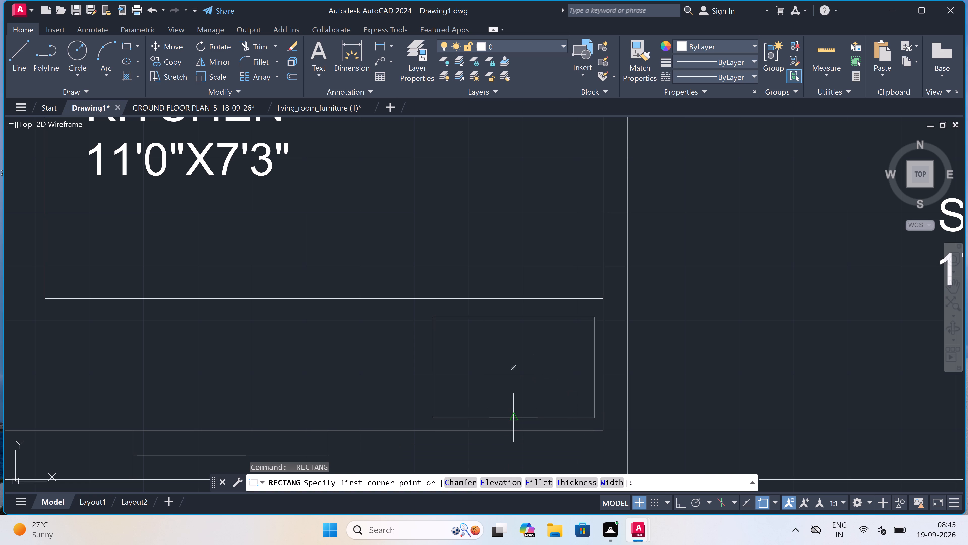
pyautogui.scroll(2, 514, 428)
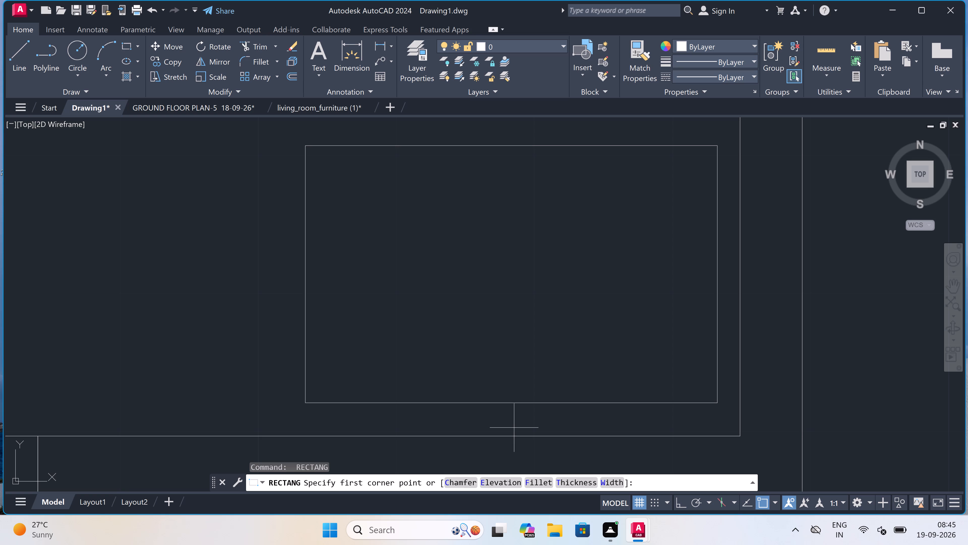
pyautogui.click(514, 428)
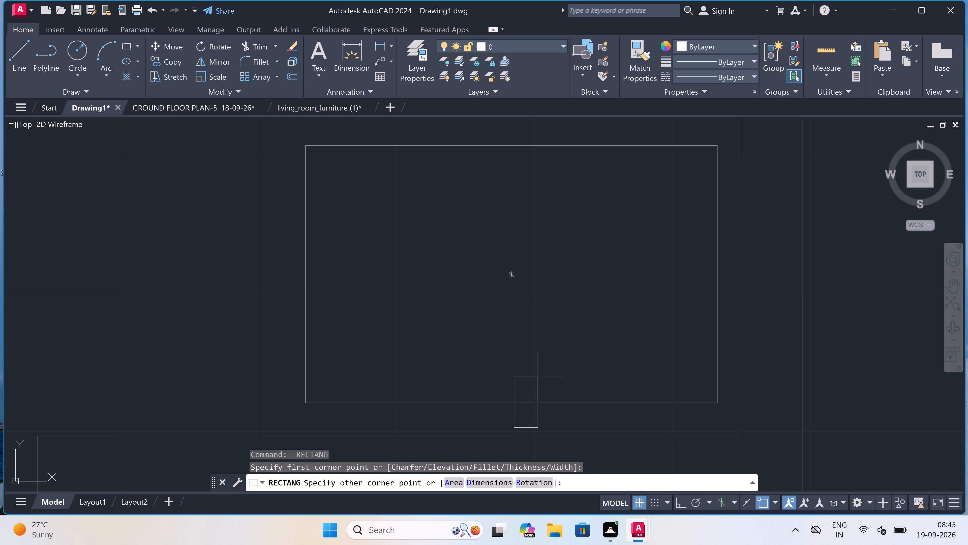
pyautogui.click(526, 370)
# Draw a short, wide rectangle for the tap base around the spout's lower end, between the sink and the wall.
pyautogui.press('space')
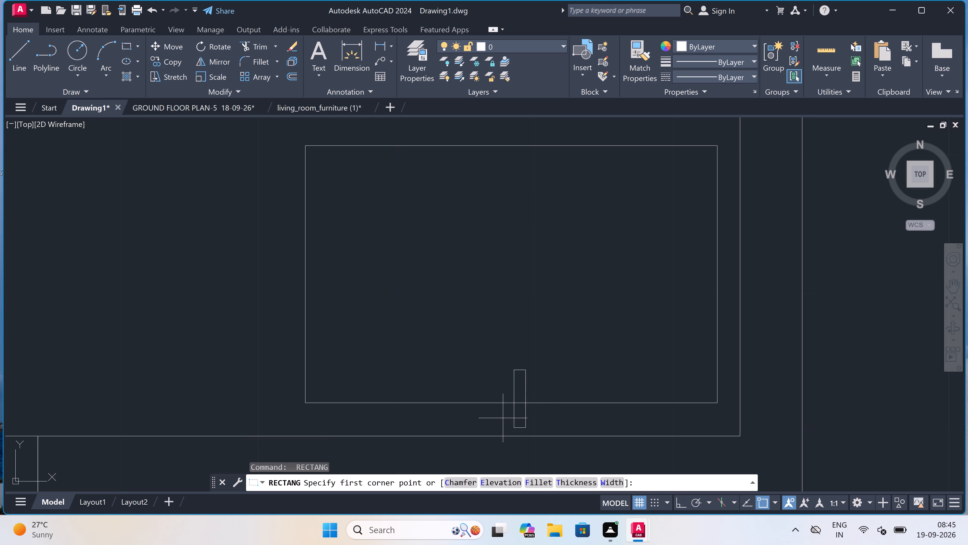
pyautogui.click(502, 416)
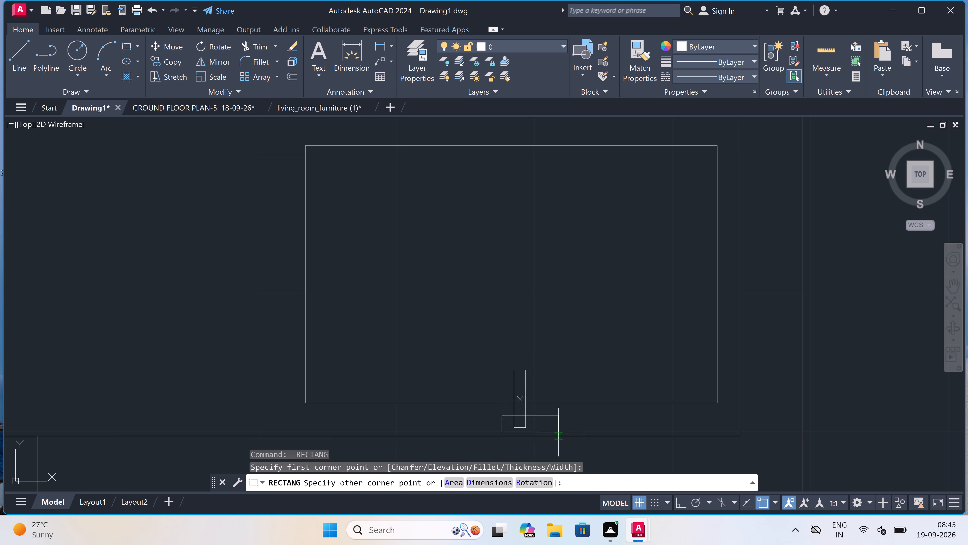
pyautogui.scroll(1, 536, 432)
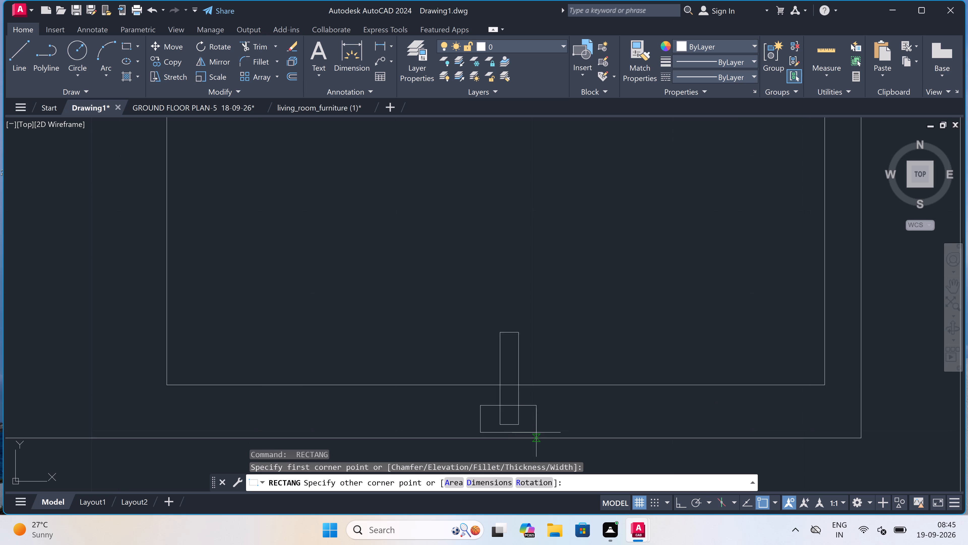
pyautogui.scroll(1, 536, 432)
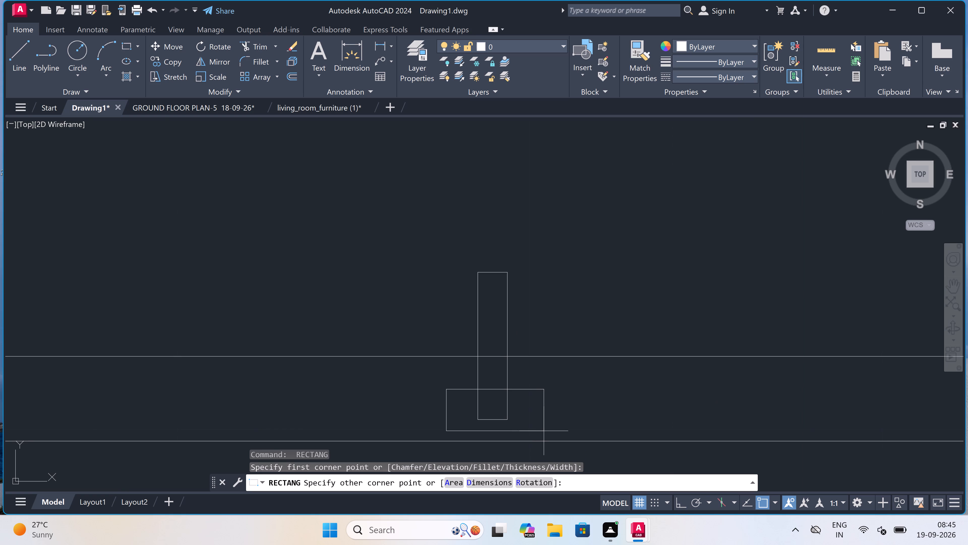
pyautogui.click(542, 431)
# Trim the overlapping lines inside the spout and base so the tap becomes one inverted-T outline over the sink edge.
pyautogui.press('t')
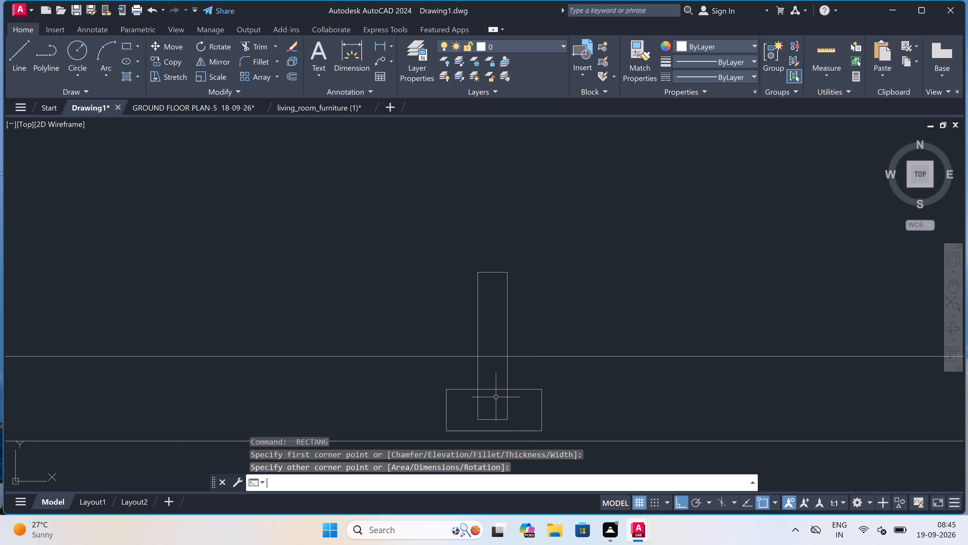
pyautogui.press('r')
pyautogui.press('space')
pyautogui.scroll(2, 462, 407)
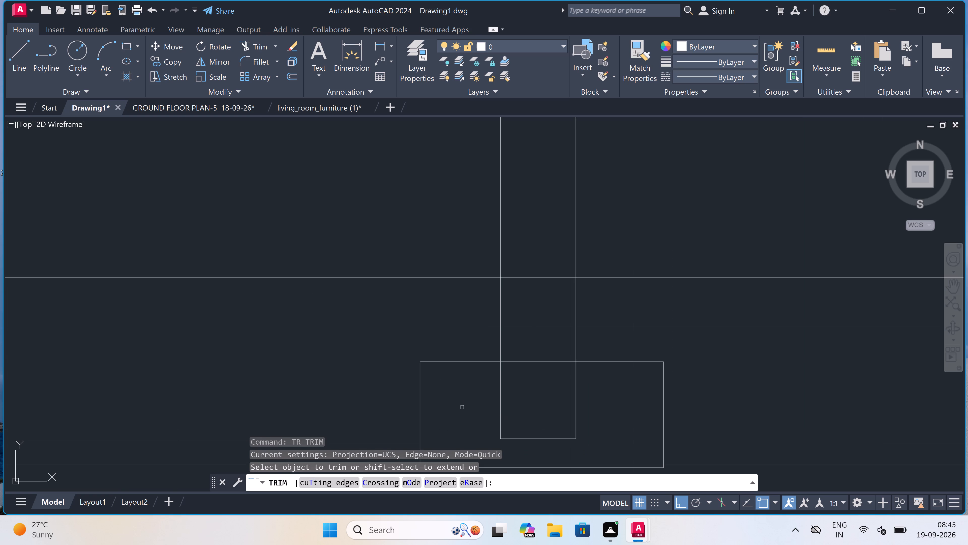
pyautogui.moveTo(462, 407); pyautogui.dragTo(467, 406)
pyautogui.click(593, 409)
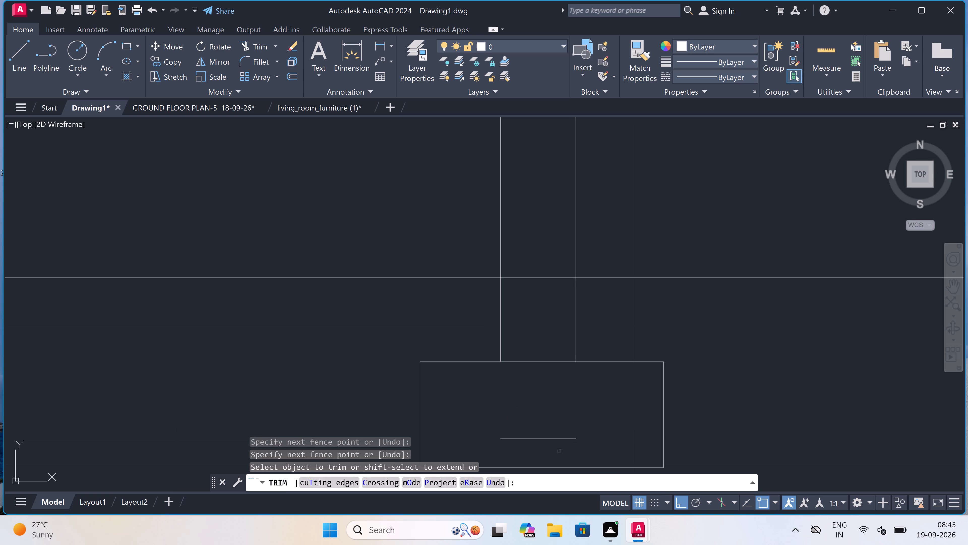
pyautogui.click(559, 451)
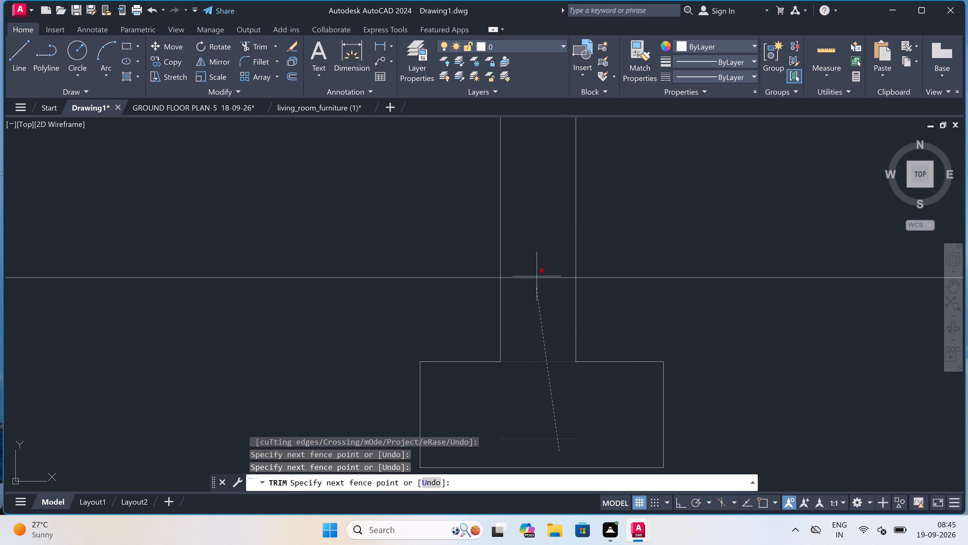
pyautogui.click(539, 252)
pyautogui.scroll(-4, 539, 253)
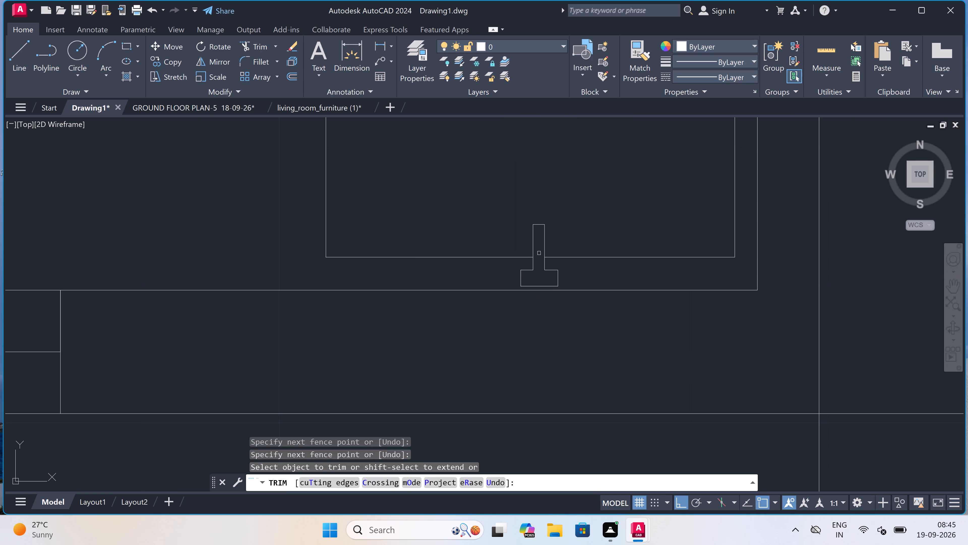
pyautogui.press('Escape')
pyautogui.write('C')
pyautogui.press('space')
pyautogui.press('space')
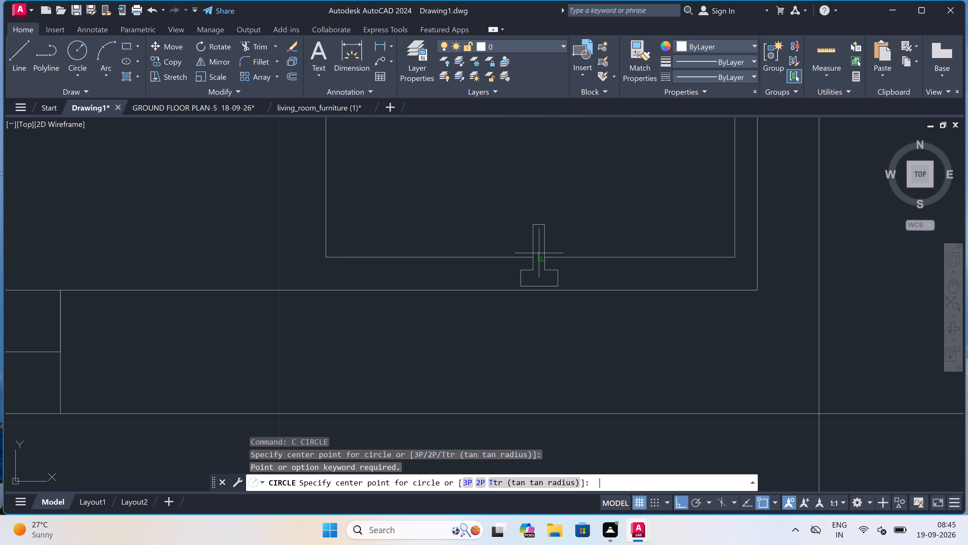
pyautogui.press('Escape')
# Draw a small circle for the drain inside the sink, directly above the tap spout.
pyautogui.write('C')
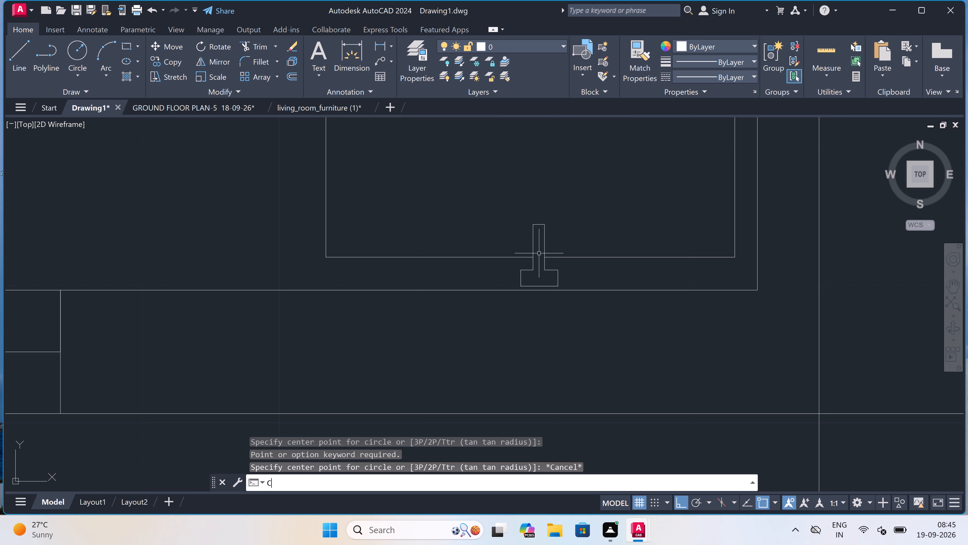
pyautogui.press('space')
pyautogui.scroll(-3, 539, 253)
pyautogui.scroll(2, 541, 227)
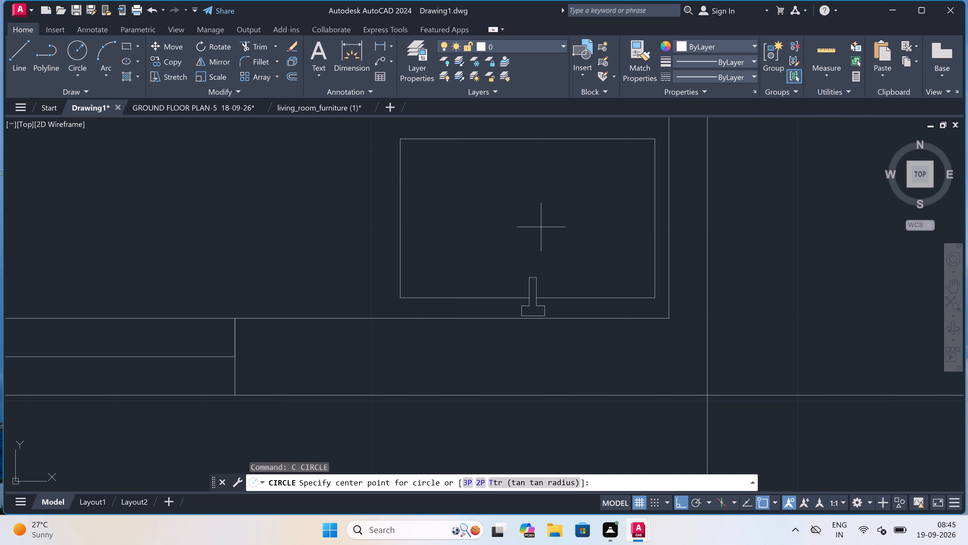
pyautogui.click(533, 197)
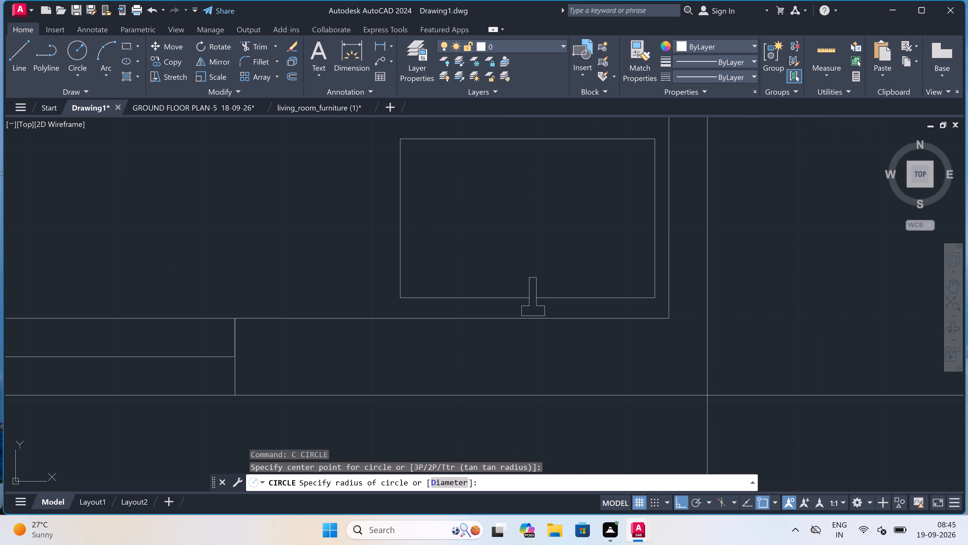
pyautogui.click(533, 189)
# Set up a single-sheet plot of the drawing with the DWG To PDF.pc3 plotter and ISO A4 (297.00 x 210.00 MM) paper.
pyautogui.scroll(-3, 521, 238)
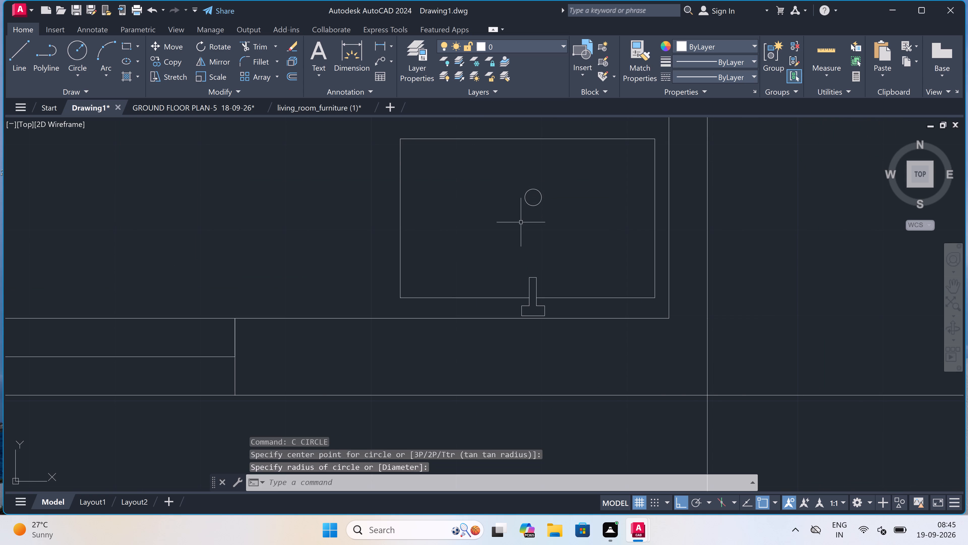
pyautogui.scroll(-4, 516, 258)
pyautogui.scroll(2, 517, 259)
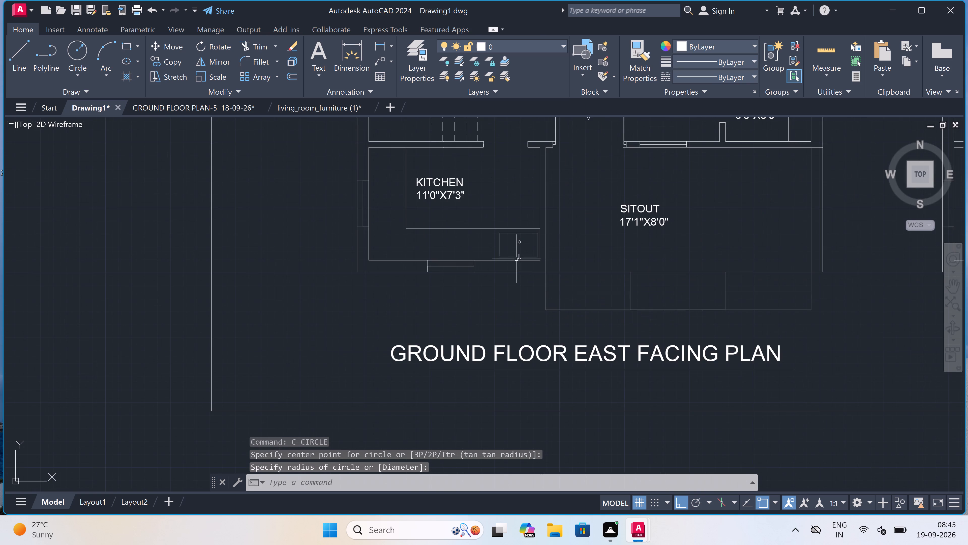
pyautogui.scroll(-7, 517, 259)
pyautogui.scroll(2, 520, 223)
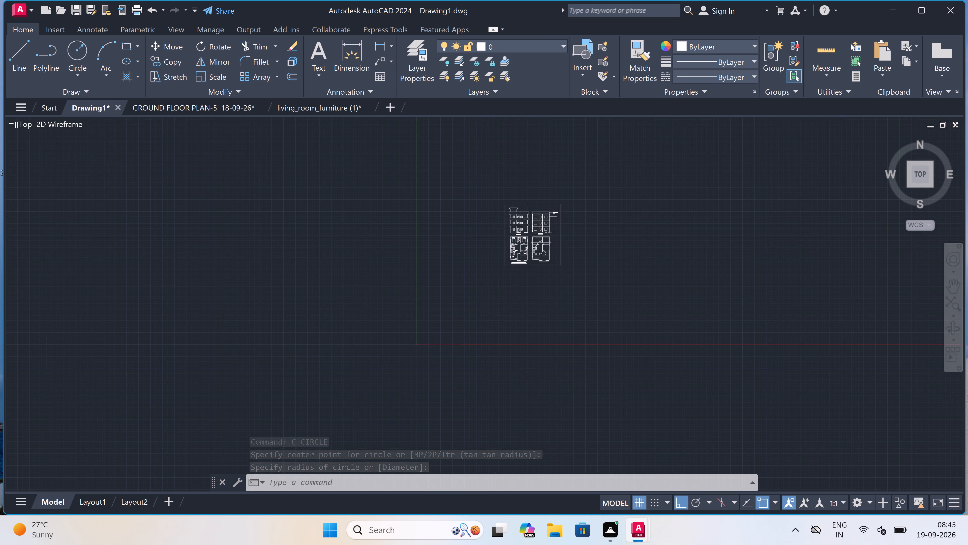
pyautogui.scroll(2, 520, 223)
pyautogui.scroll(-2, 397, 251)
pyautogui.scroll(1, 385, 256)
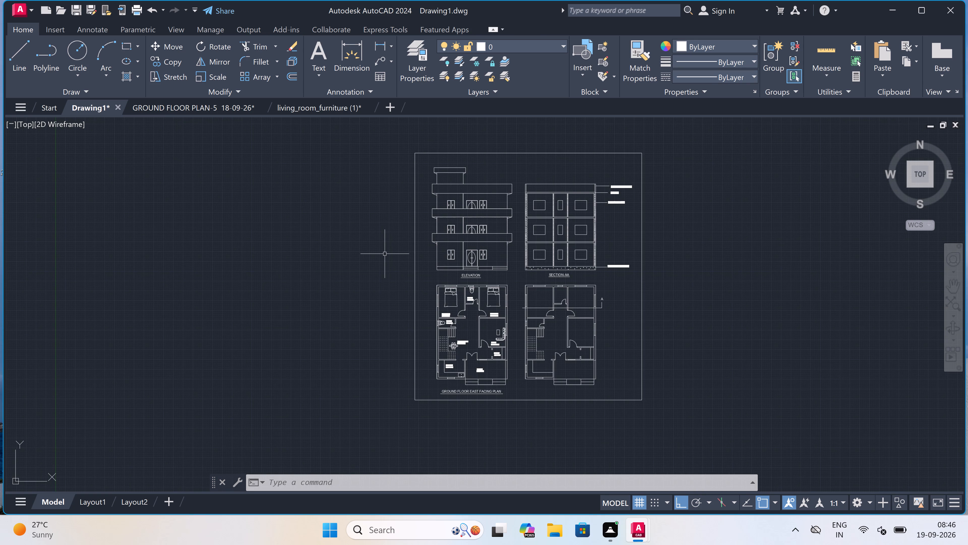
pyautogui.hotkey('ctrl', 'p')
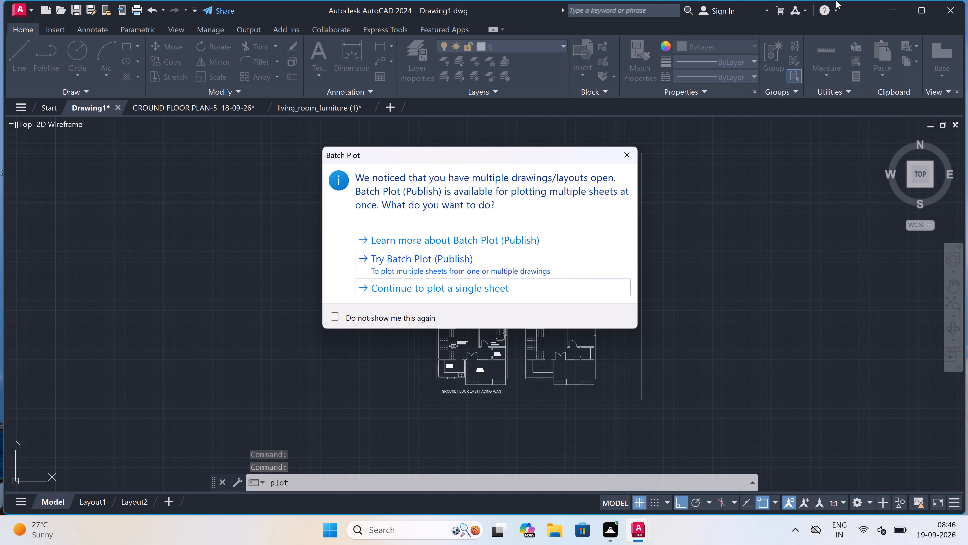
pyautogui.press('Escape')
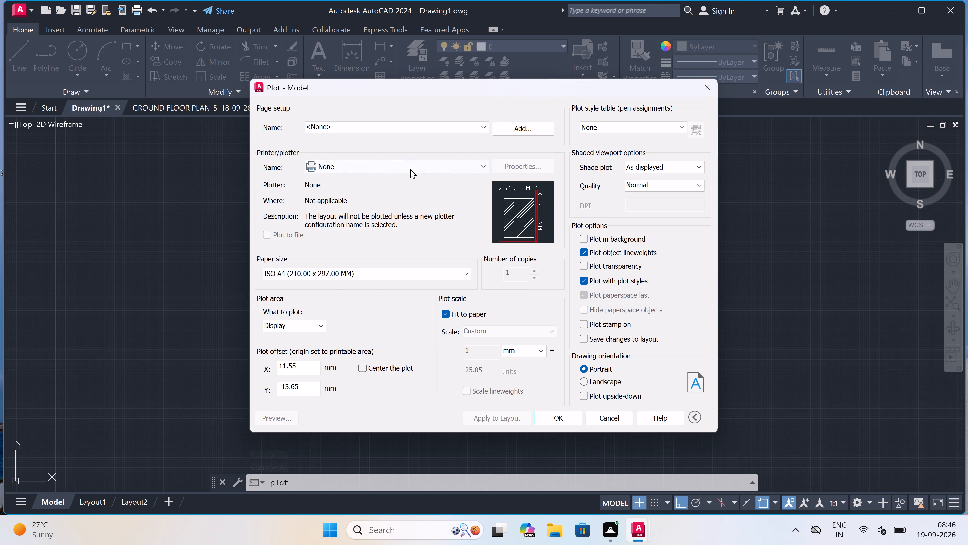
pyautogui.click(410, 169)
pyautogui.click(392, 283)
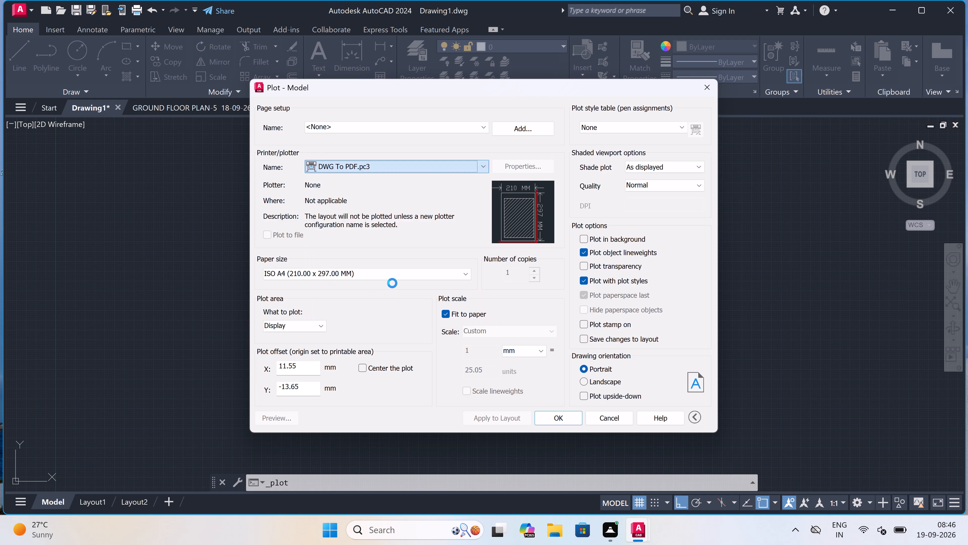
pyautogui.click(389, 275)
pyautogui.click(370, 295)
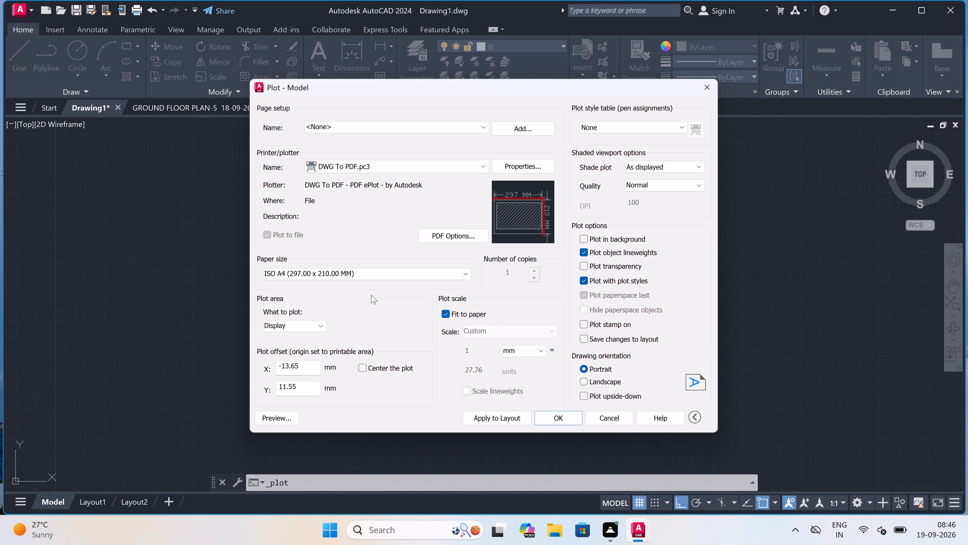
# Set the plot area to Window, spanning the border frame around all the drawings from upper left to lower right corner.
pyautogui.click(317, 326)
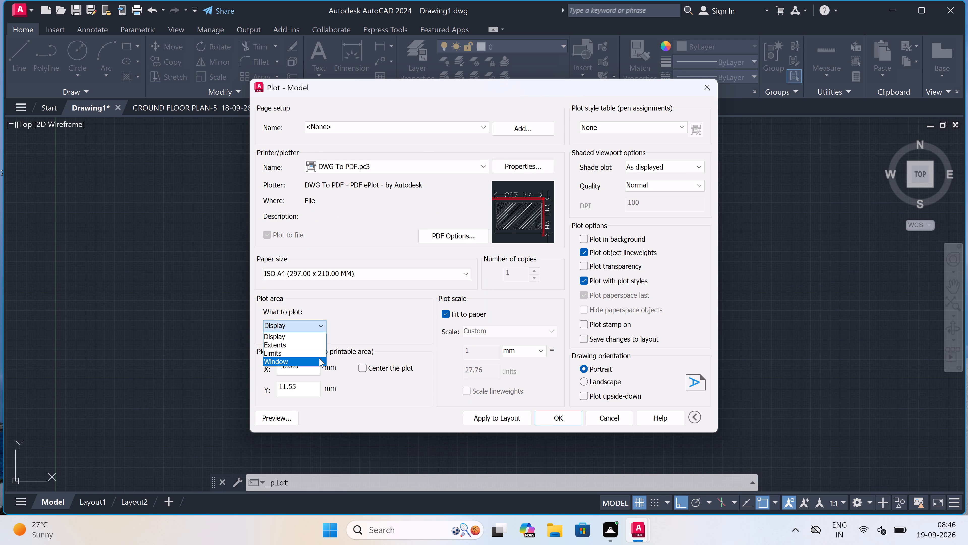
pyautogui.click(319, 358)
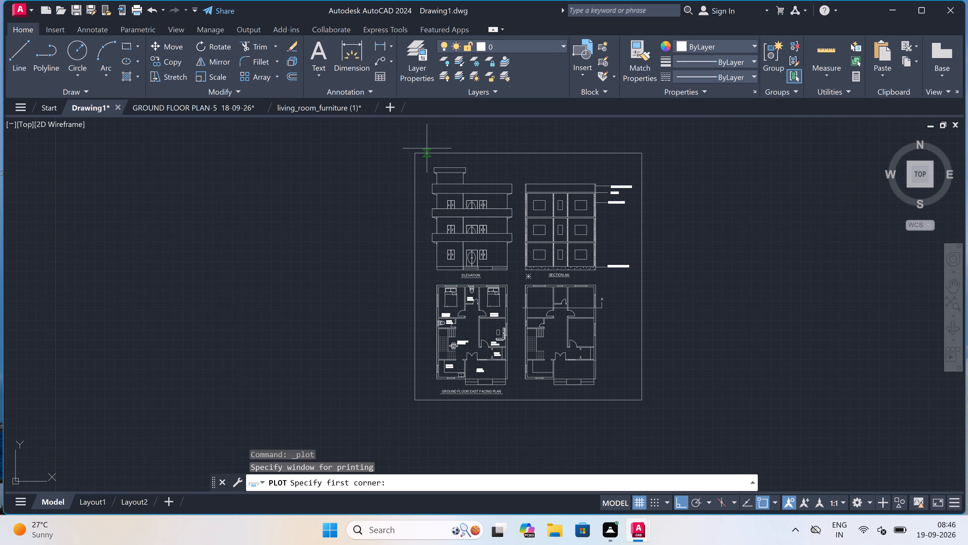
pyautogui.doubleClick(413, 152)
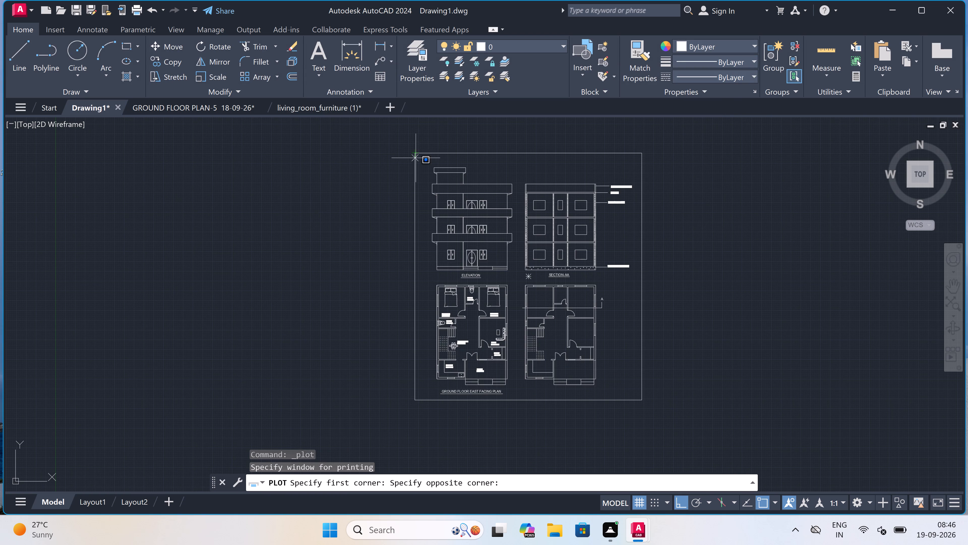
pyautogui.doubleClick(639, 403)
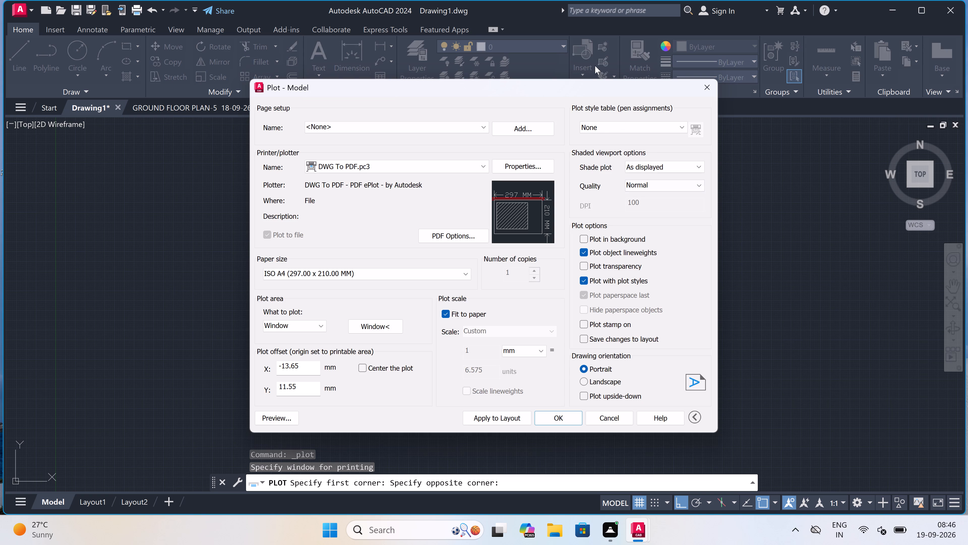
# Assign the acad.ctb plot style table to the plot and apply the settings to the layout.
pyautogui.click(599, 124)
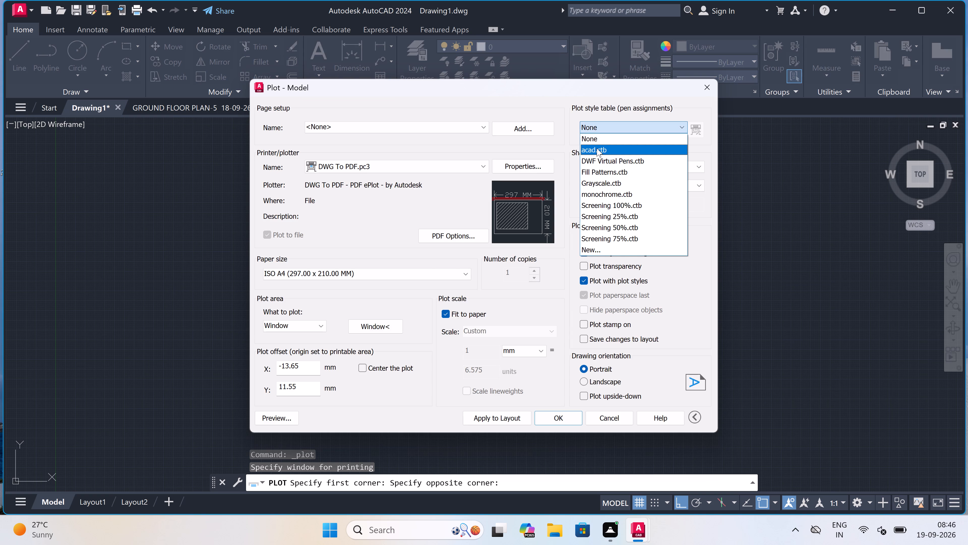
pyautogui.click(597, 148)
pyautogui.click(490, 291)
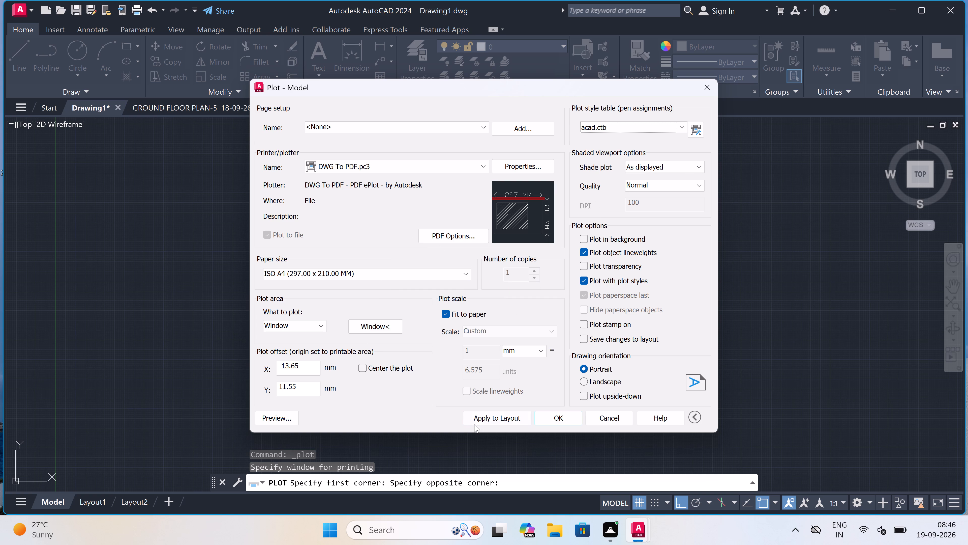
pyautogui.click(478, 417)
# Plot the sheet to a PDF in Documents named "GROUND FLOOR PLAN-1 19-09-26".
pyautogui.click(540, 422)
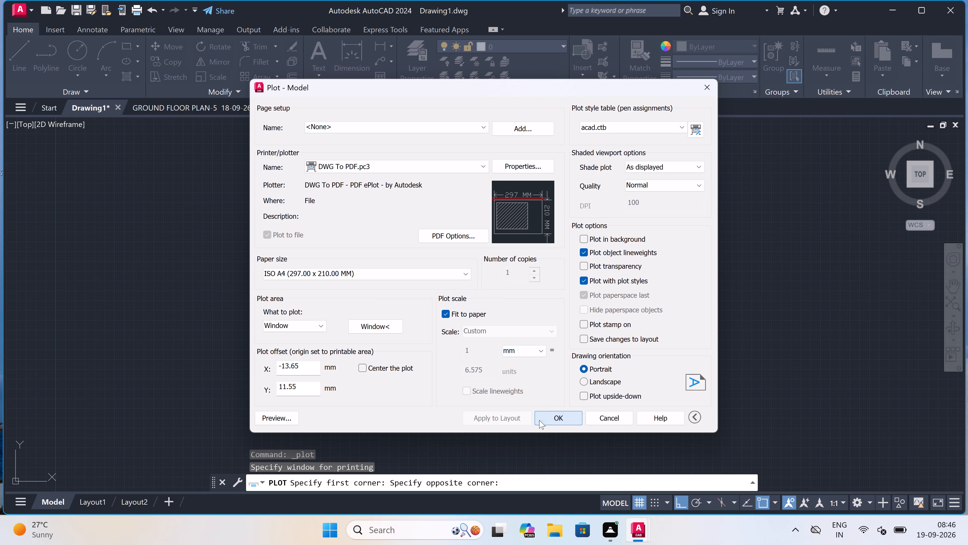
pyautogui.press('BackSpace')
pyautogui.write('GROUND FLOOR PLAN-')
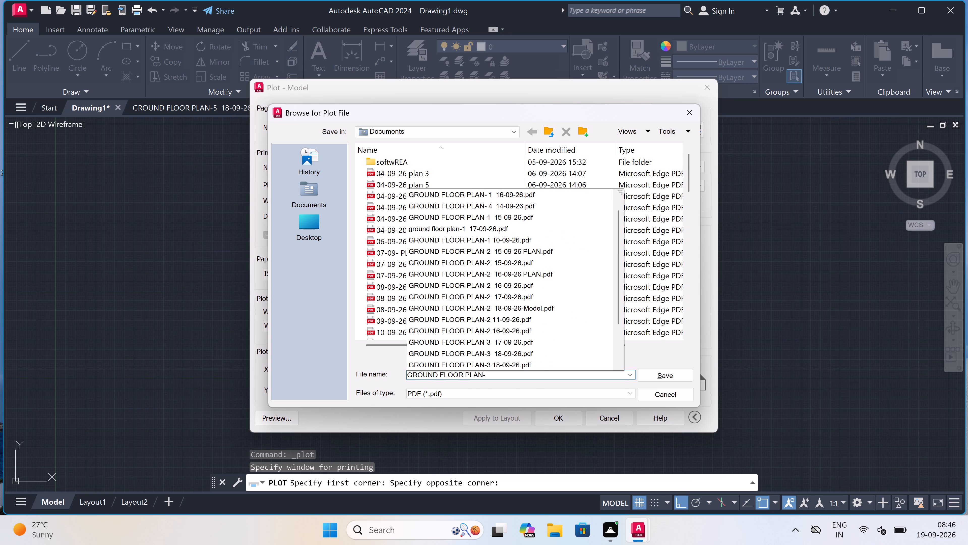
pyautogui.write('1')
pyautogui.press('space')
pyautogui.press('space')
pyautogui.press('1')
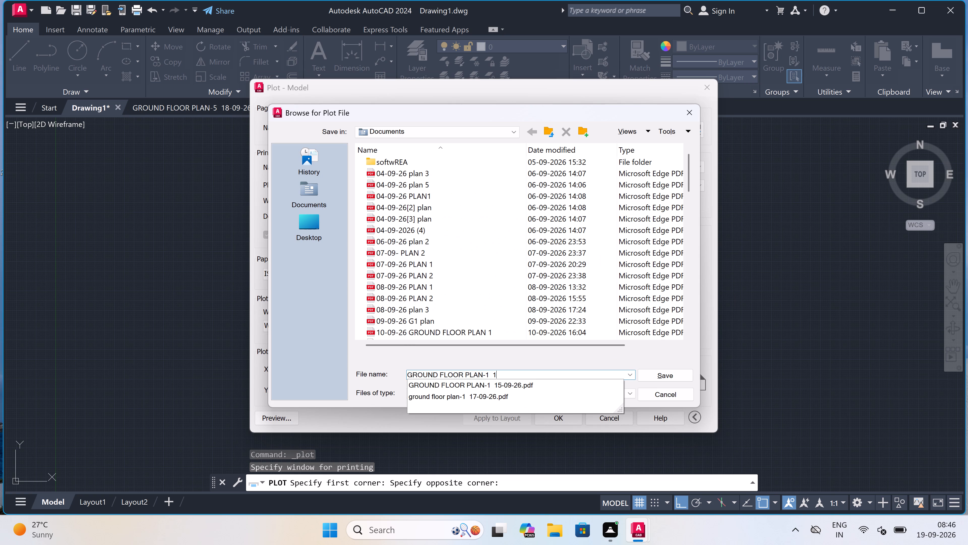
pyautogui.write('8-0')
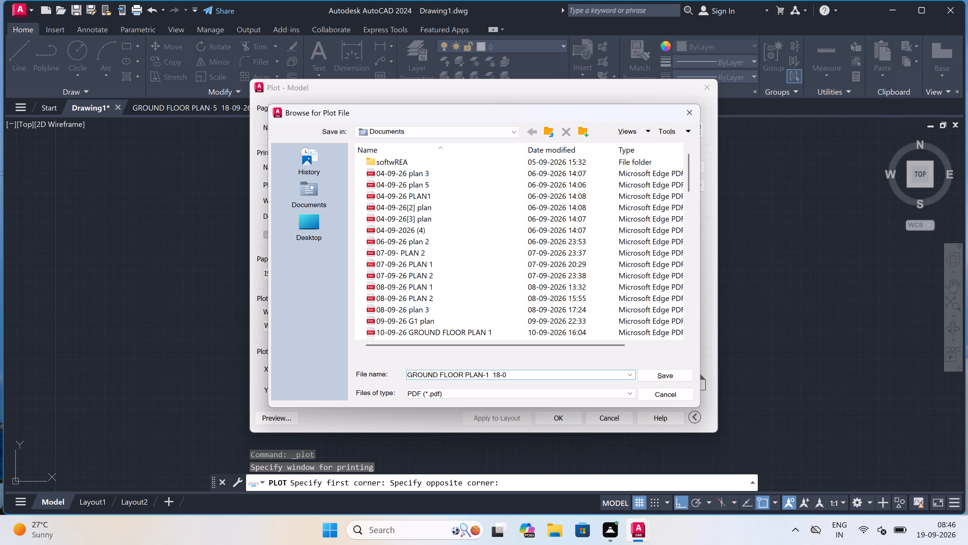
pyautogui.press('BackSpace')
pyautogui.press('BackSpace')
pyautogui.press('BackSpace')
pyautogui.press('BackSpace')
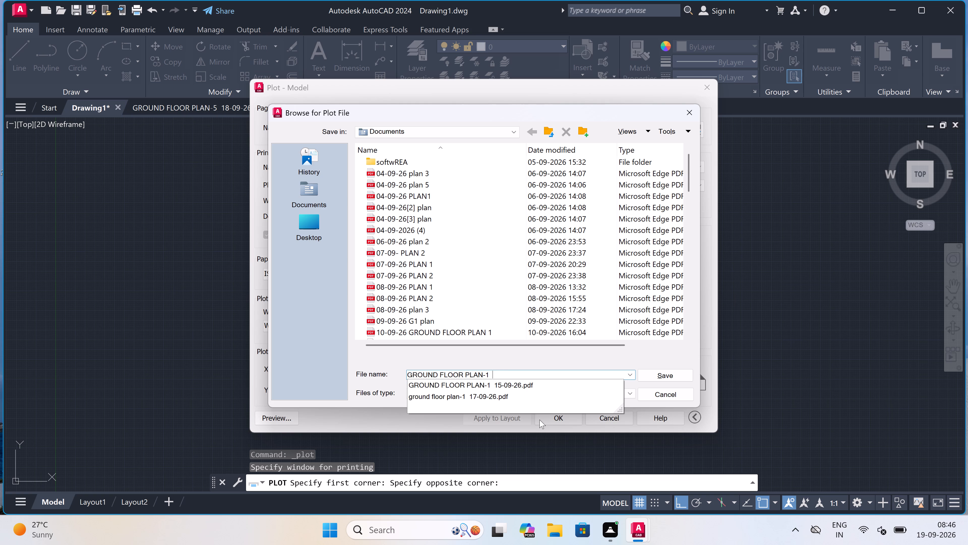
pyautogui.write('19-0')
pyautogui.write('9-26')
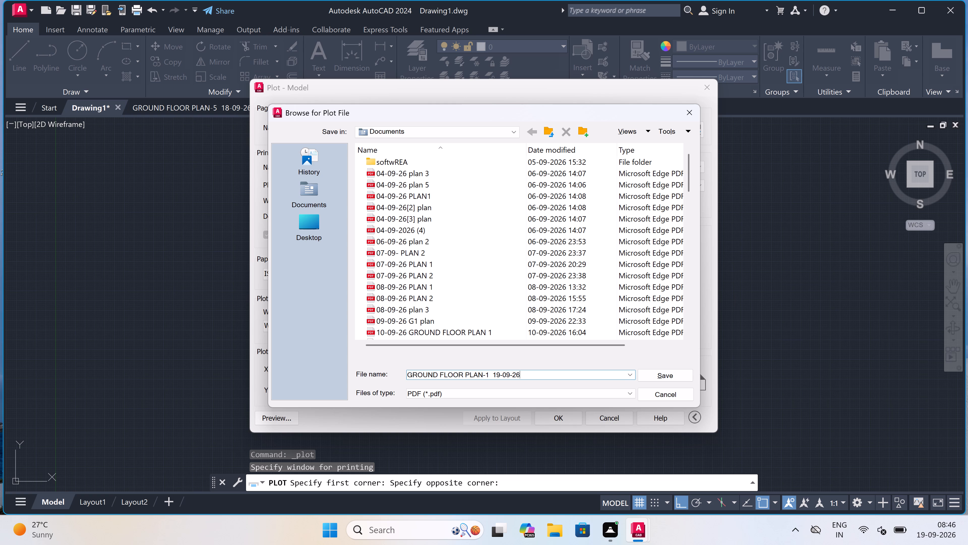
pyautogui.click(649, 380)
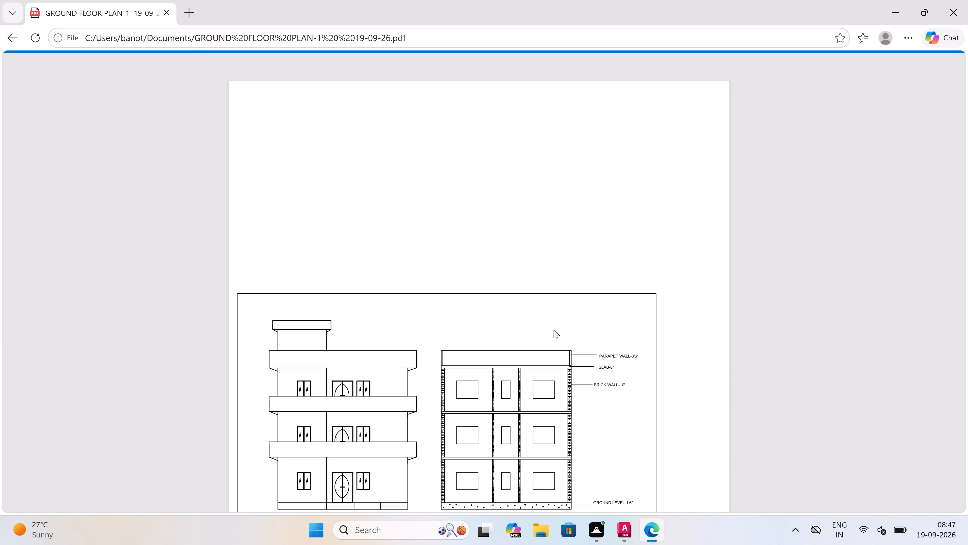
# Check the elevation, section and floor plans in the plotted PDF in Microsoft Edge, and close it.
pyautogui.scroll(-6, 554, 330)
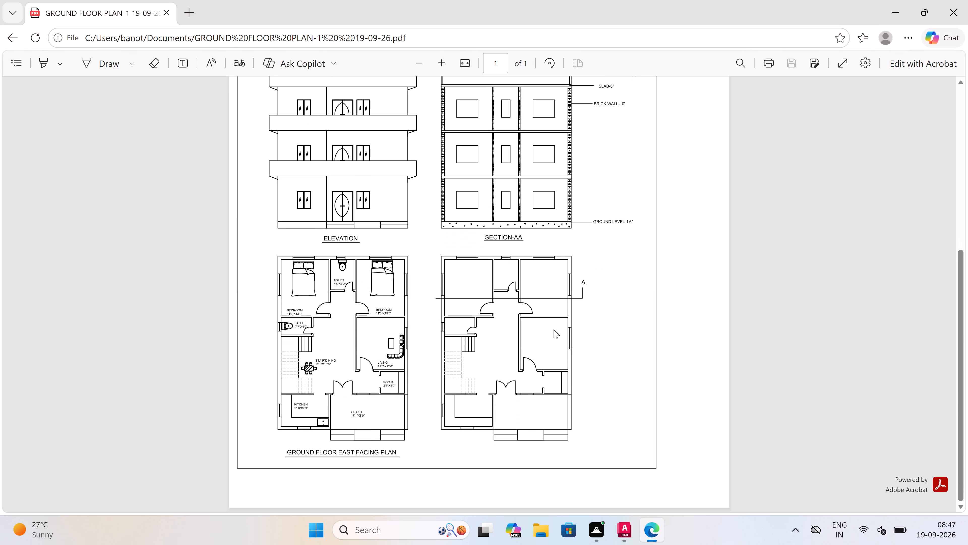
pyautogui.scroll(2, 554, 330)
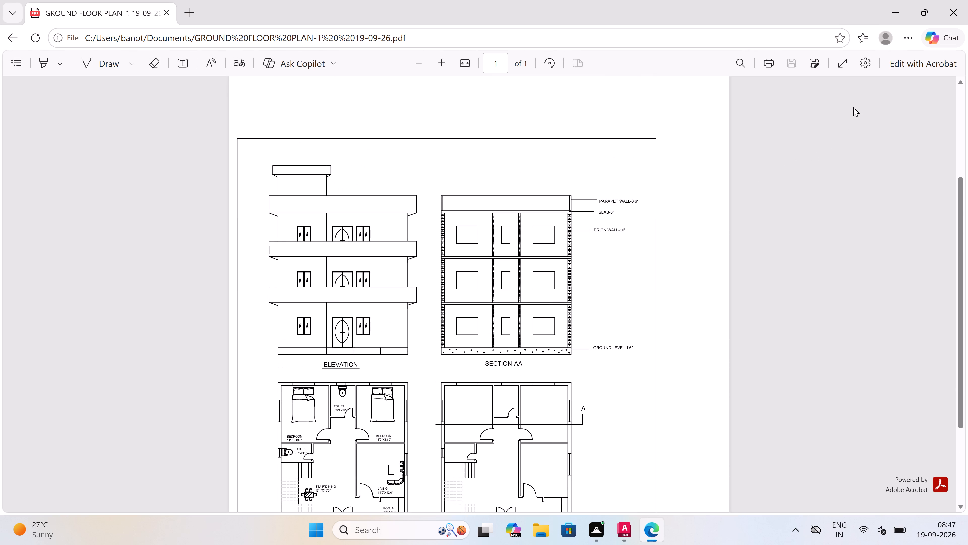
pyautogui.click(967, 1)
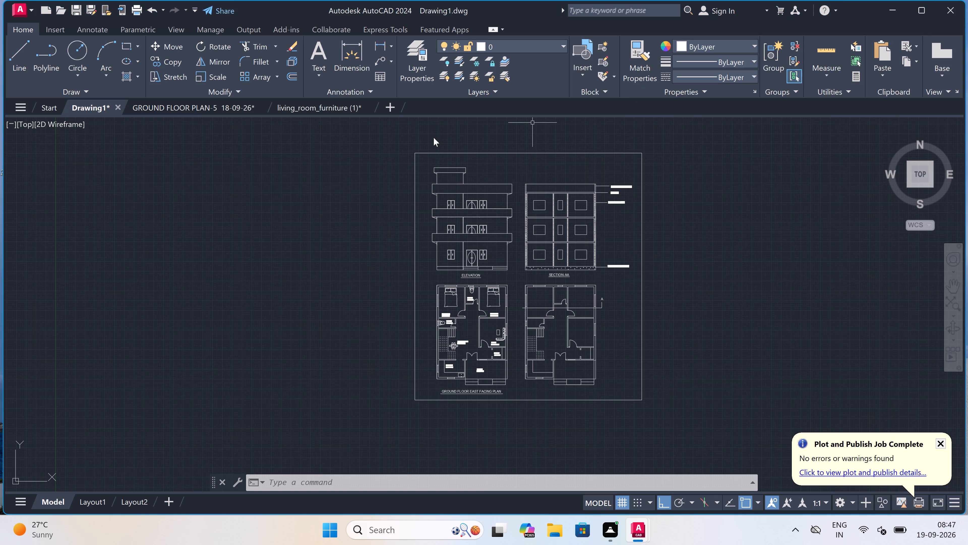
# Save Drawing1 in Downloads as an AutoCAD 2018 drawing named "GROUND FLOOR PLAN-1 19-09-26".
pyautogui.click(20, 4)
pyautogui.click(64, 162)
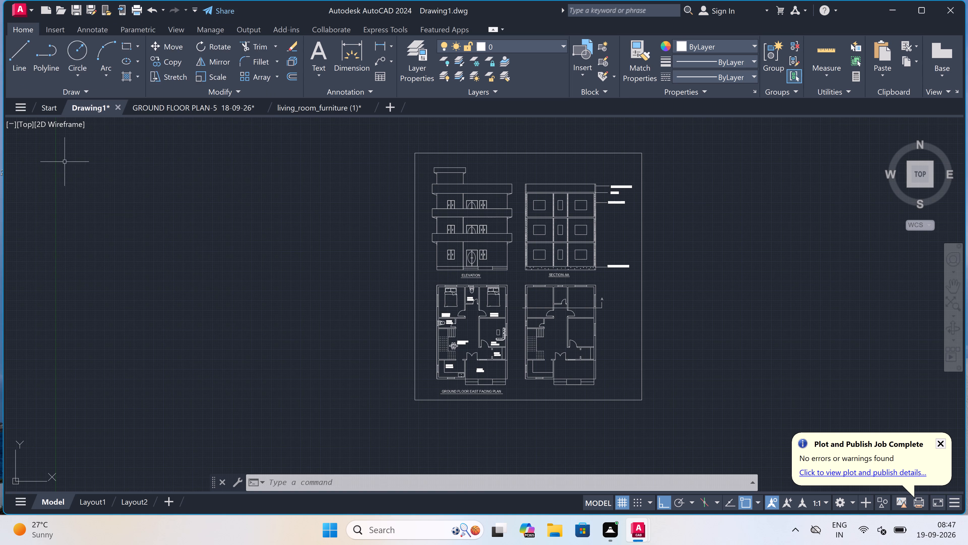
pyautogui.press('BackSpace')
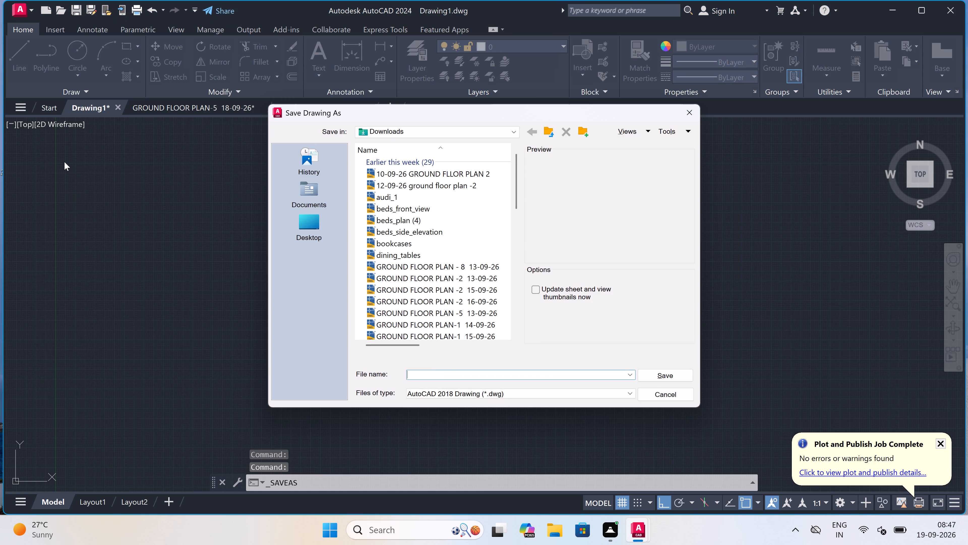
pyautogui.write('GROUND FLOOR PLAN-')
pyautogui.write('1')
pyautogui.press('space')
pyautogui.press('space')
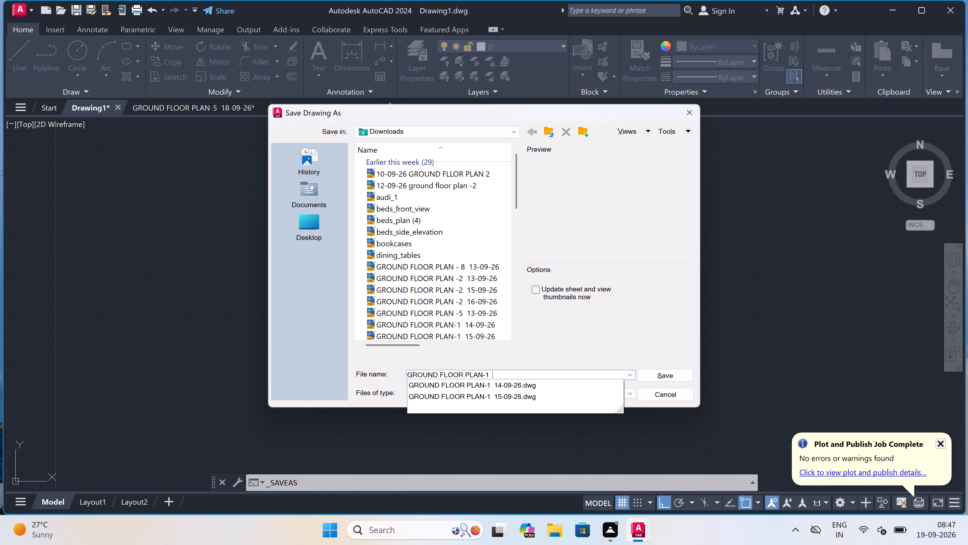
pyautogui.write('19-09')
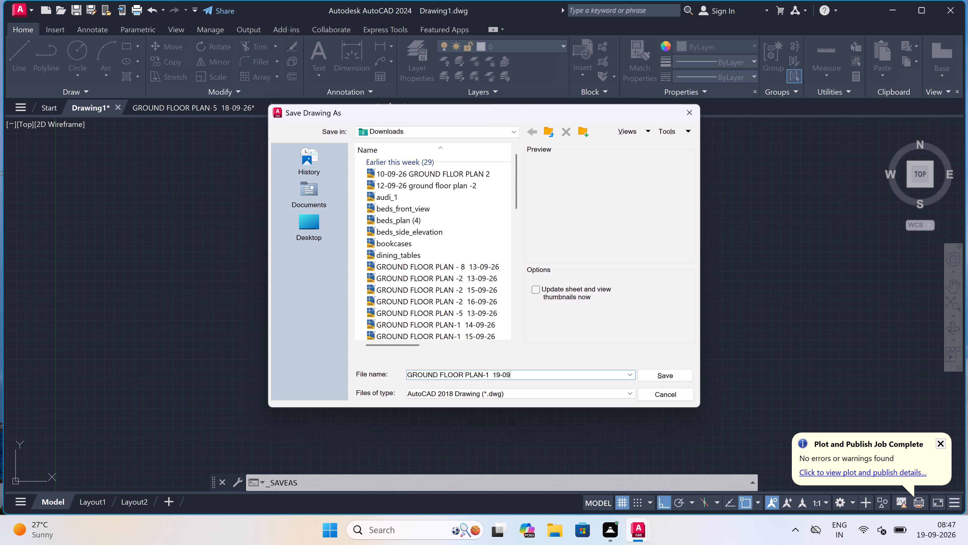
pyautogui.write('-26')
pyautogui.click(648, 375)
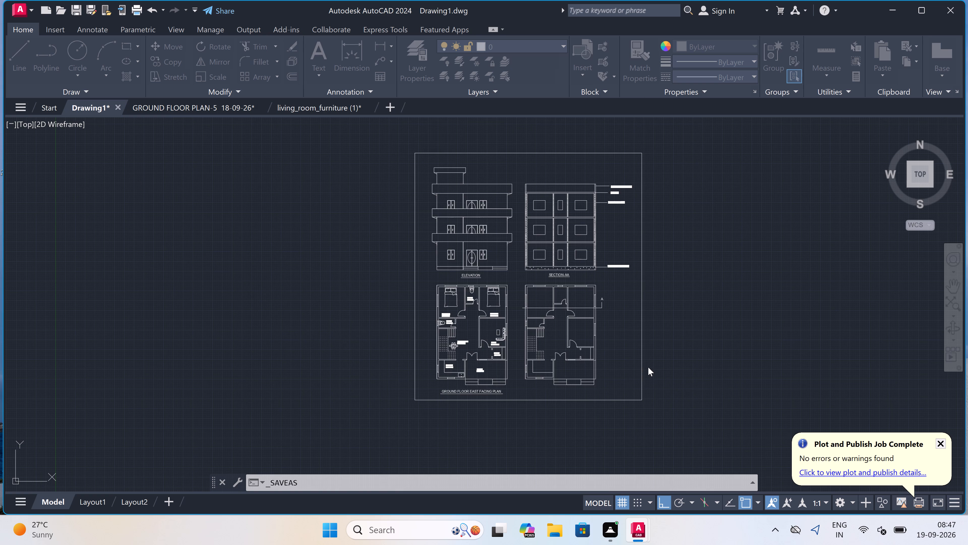
# Quit AutoCAD, saving the changes to the open GROUND FLOOR PLAN-5 18-09-26 and living_room_furniture (1) drawings.
pyautogui.click(956, 6)
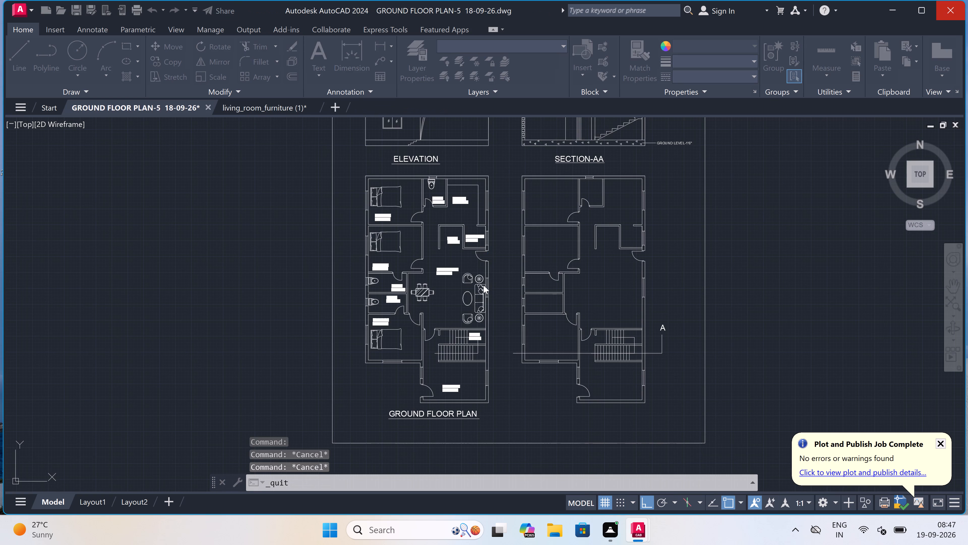
pyautogui.click(470, 290)
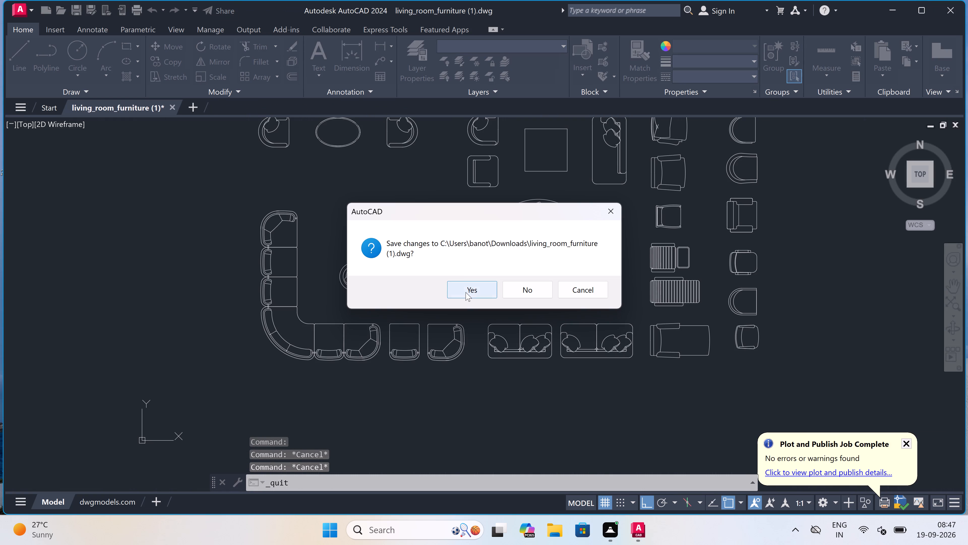
pyautogui.click(465, 293)
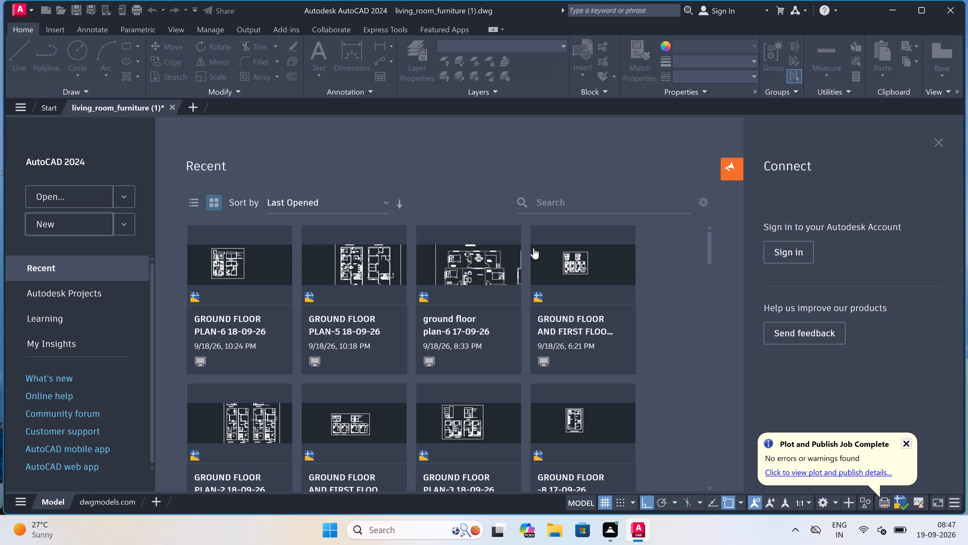